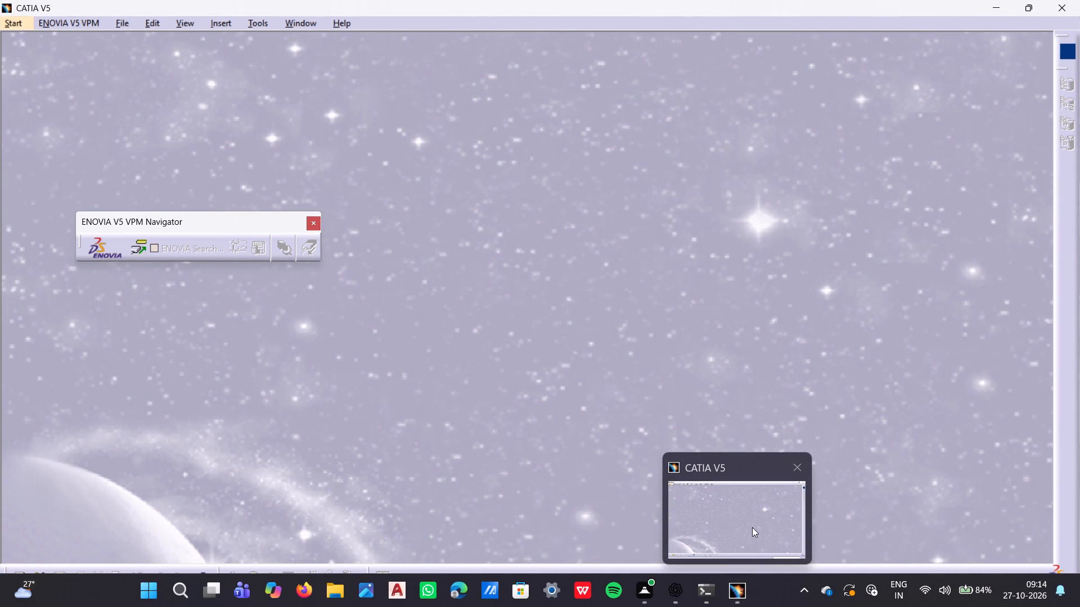
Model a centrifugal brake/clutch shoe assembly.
Create a new document of type Part.
left_click(645, 216)
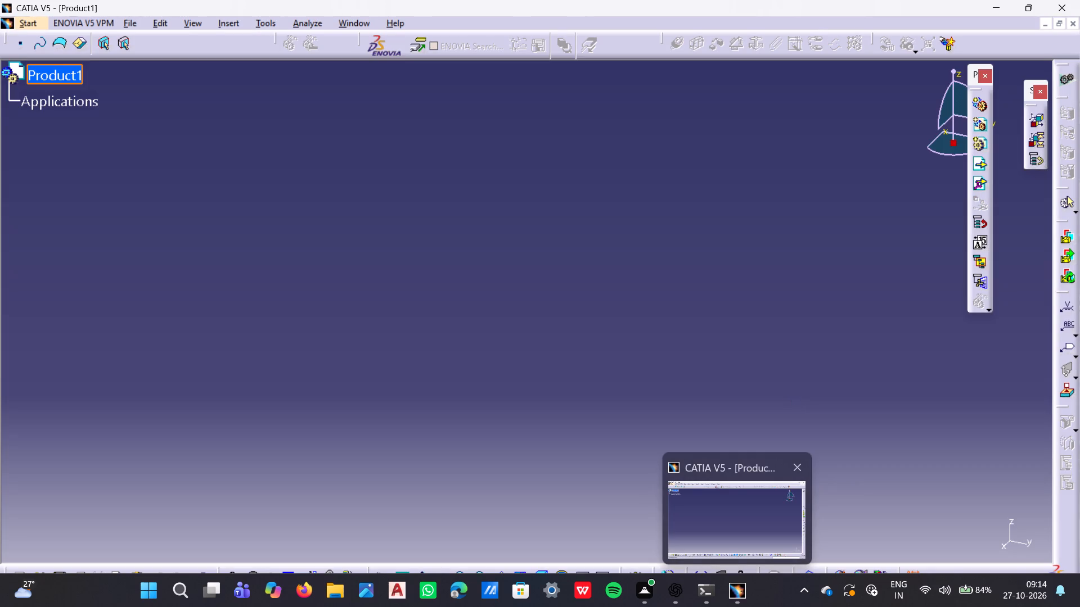
right_click(742, 314)
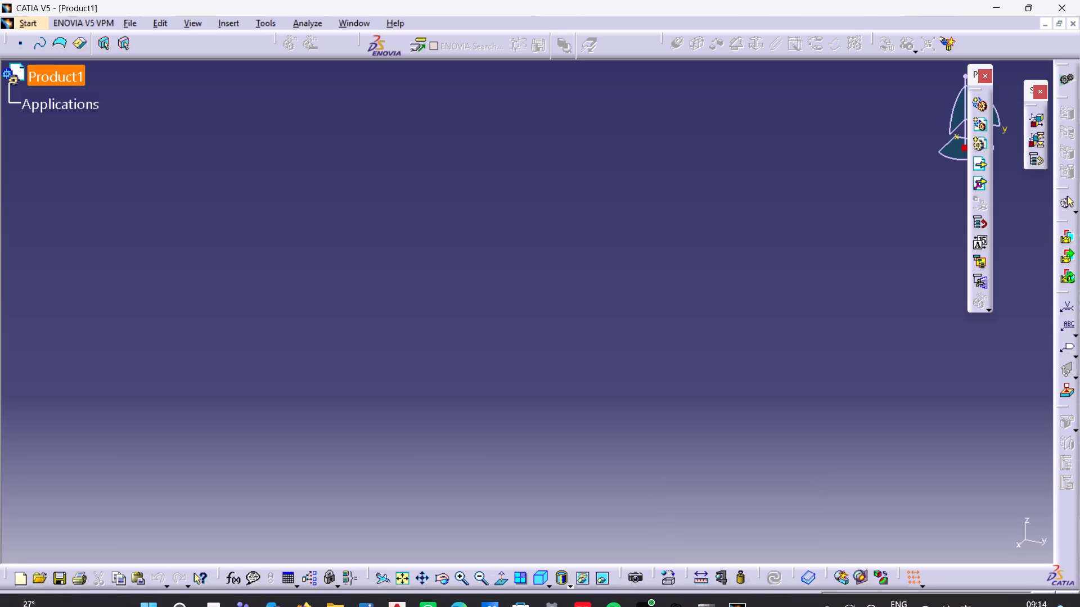
double_click(124, 27)
left_click(159, 38)
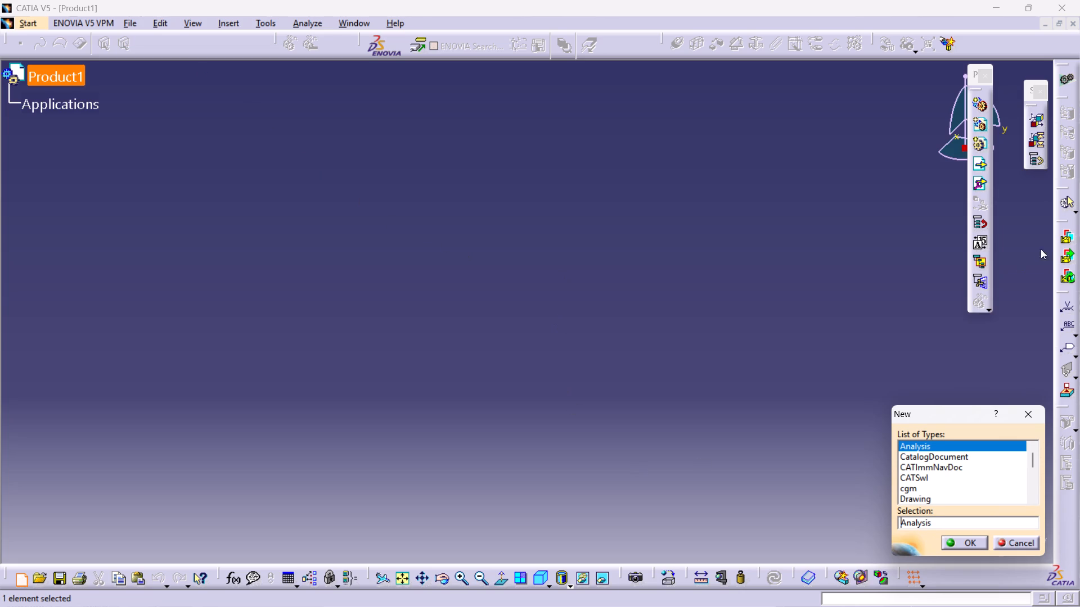
scroll(930, 478, "down", 1)
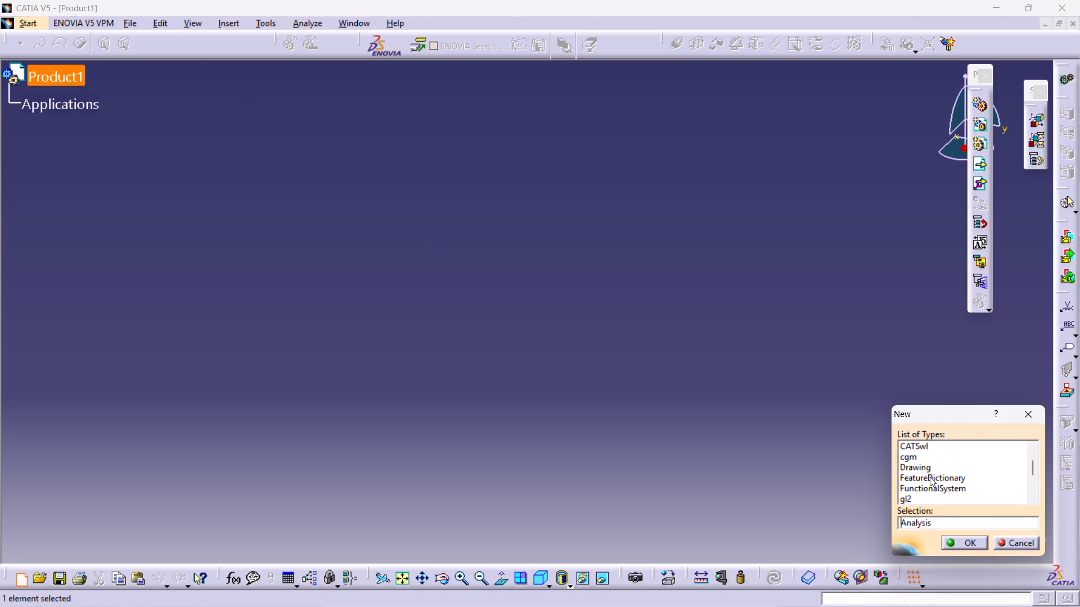
scroll(926, 476, "down", 2)
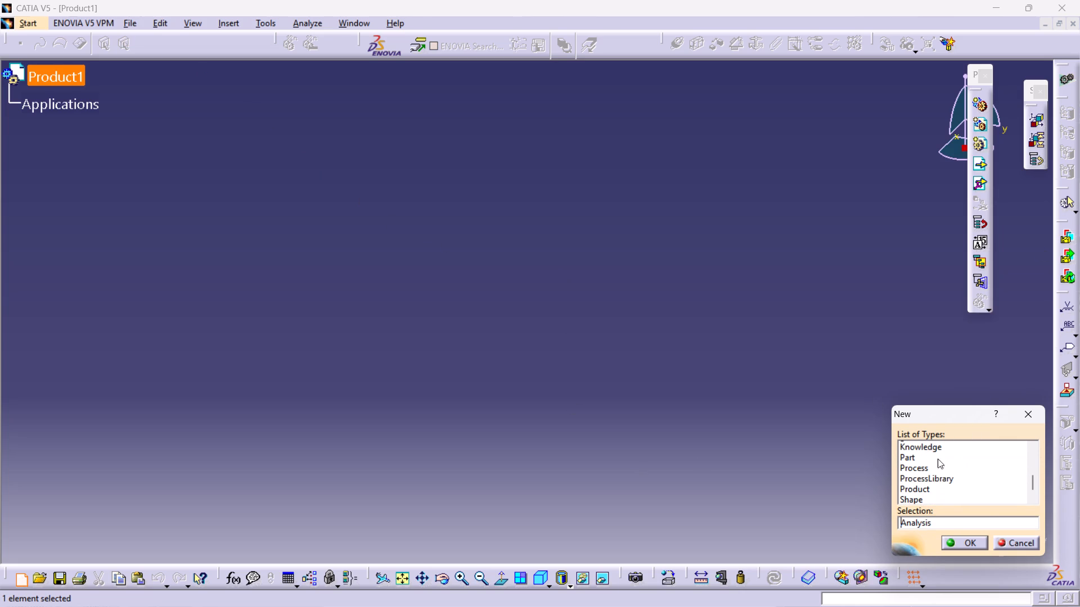
left_click(926, 452)
double_click(917, 445)
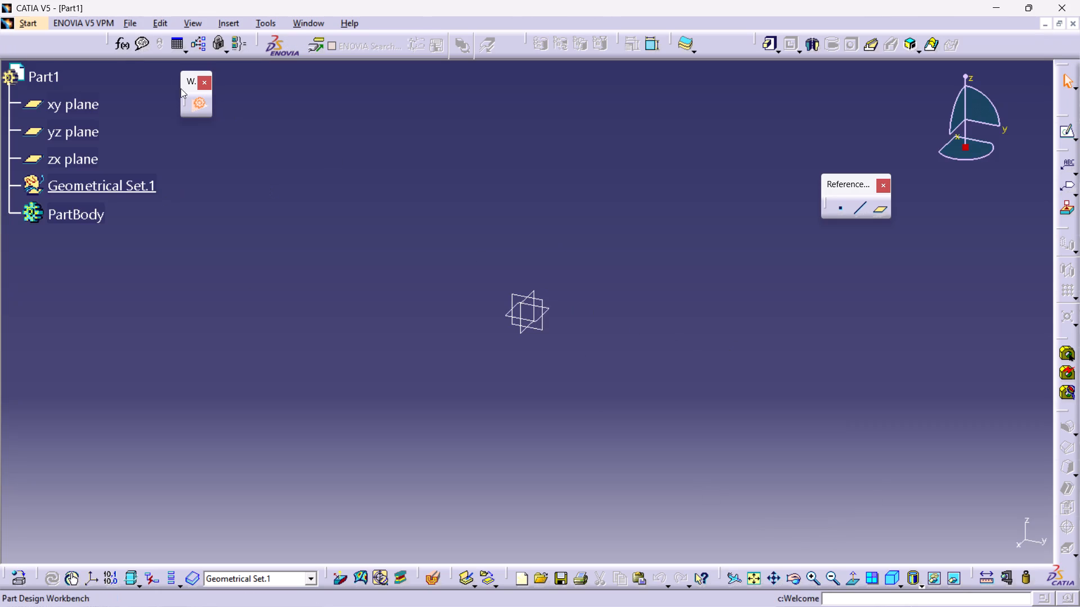
Open the properties of Part1 and select its part number for editing.
right_click(31, 71)
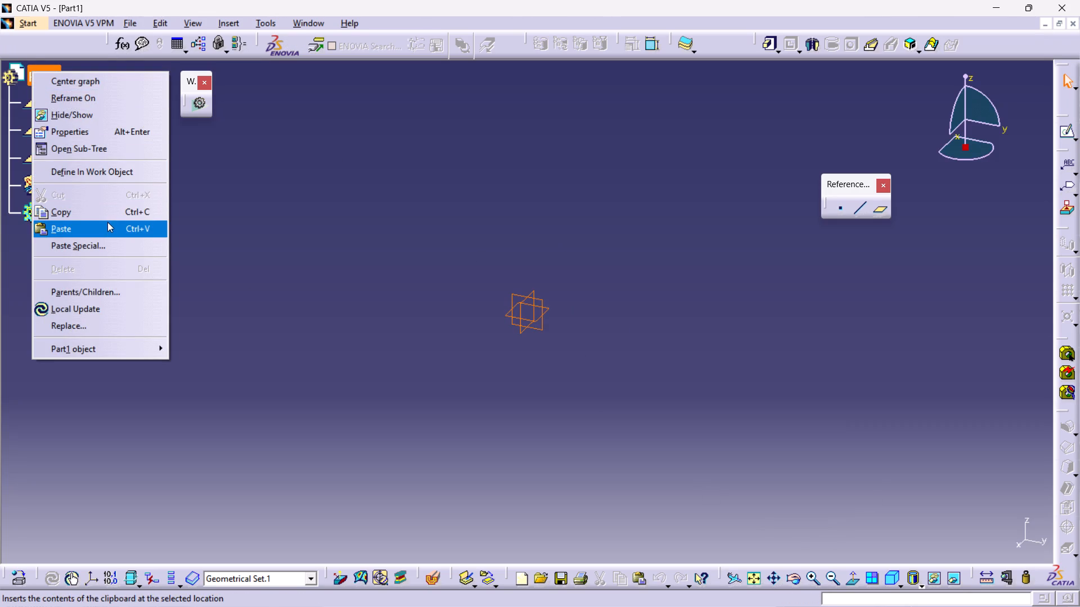
left_click(94, 135)
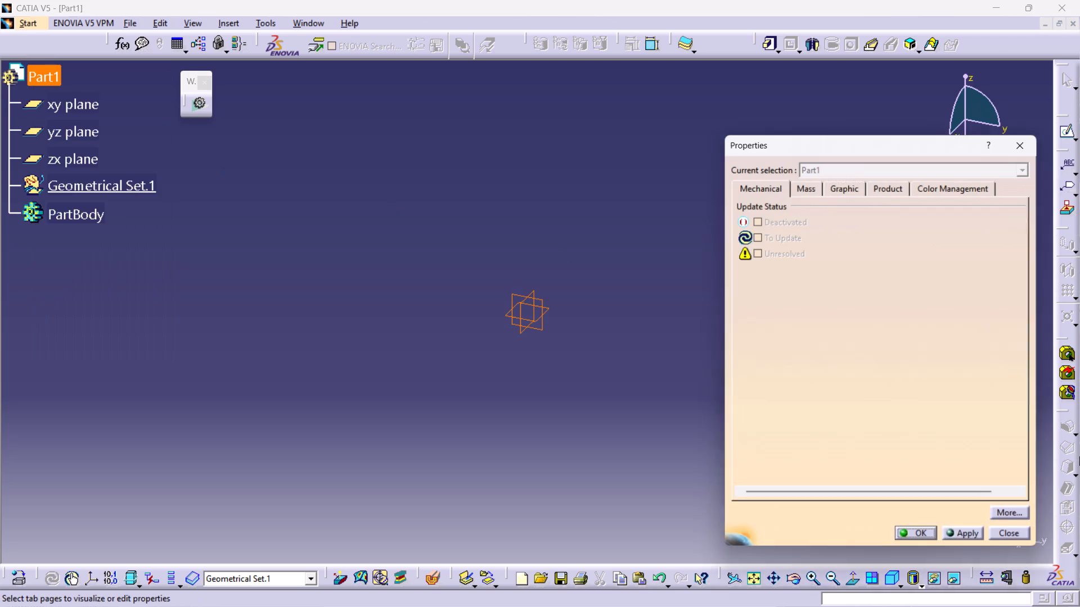
left_click(883, 187)
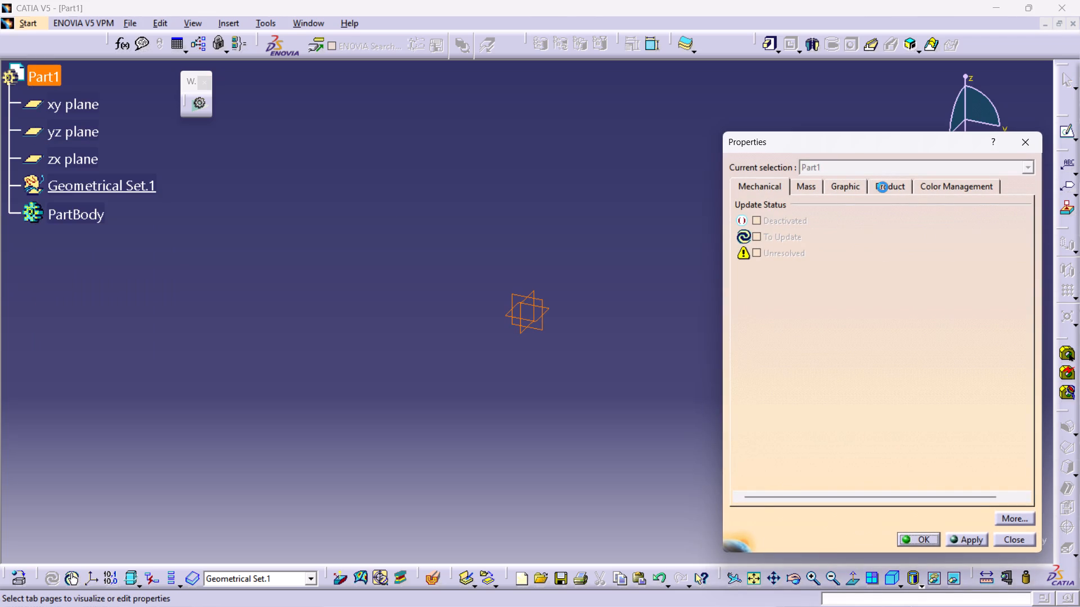
double_click(847, 297)
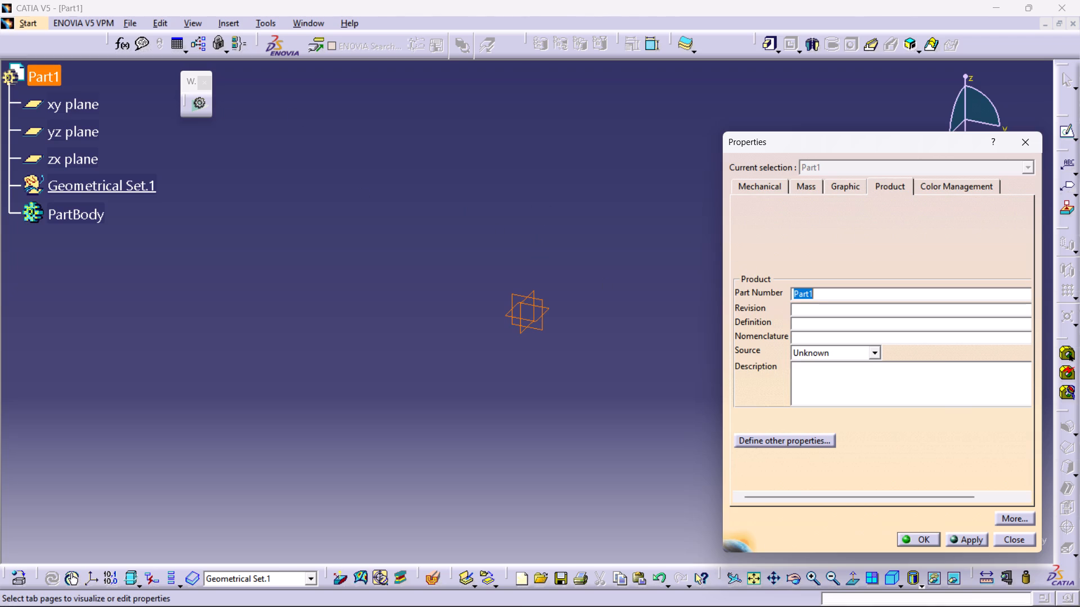
Switch to File Explorer and open the catia folder on the DATA (D:) drive.
double_click(331, 589)
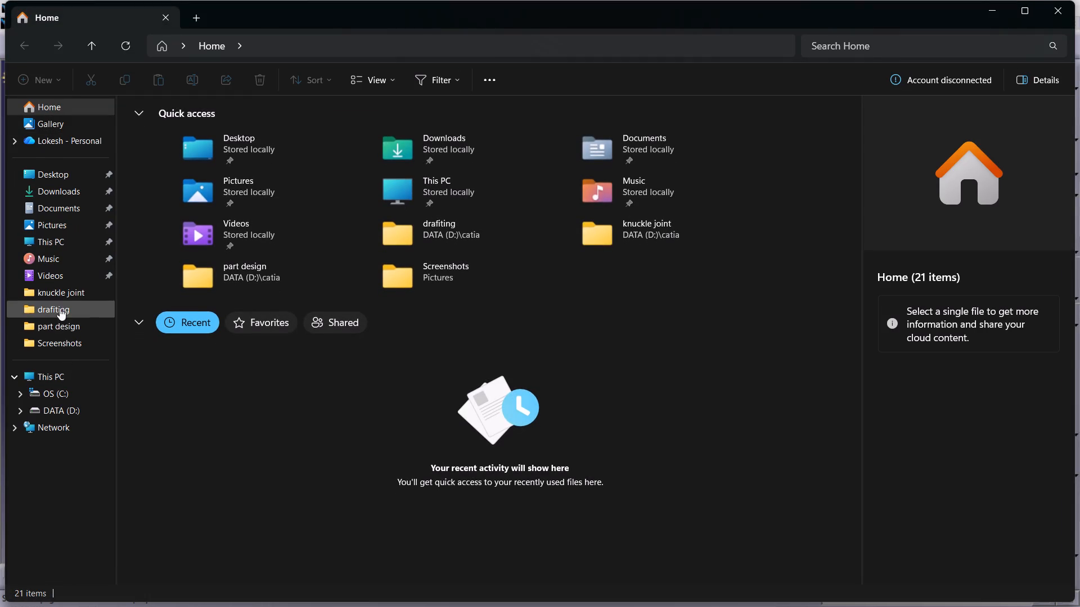
left_click(65, 329)
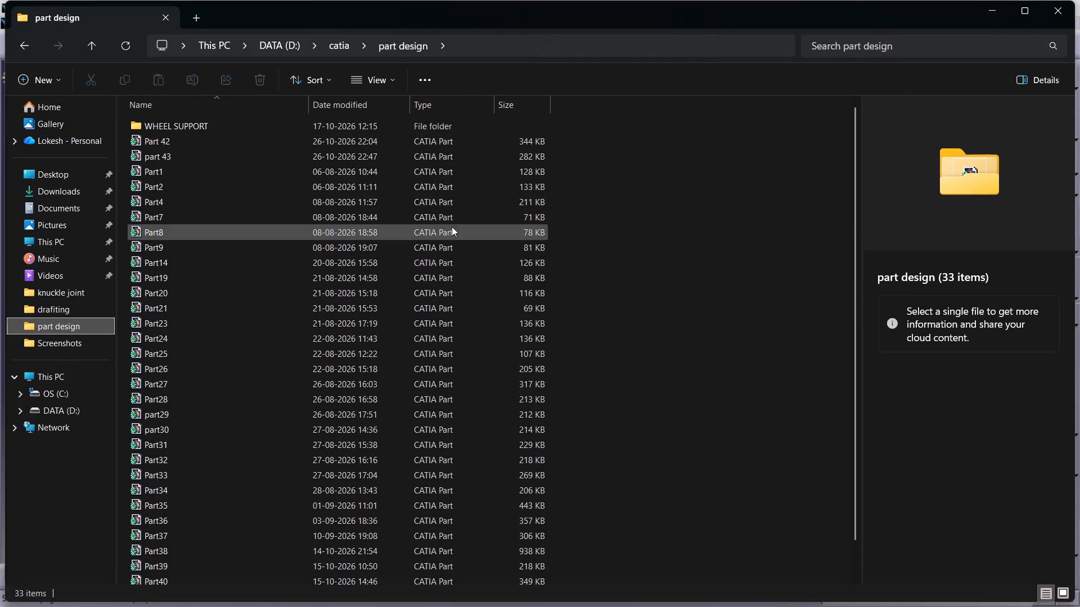
left_click(60, 240)
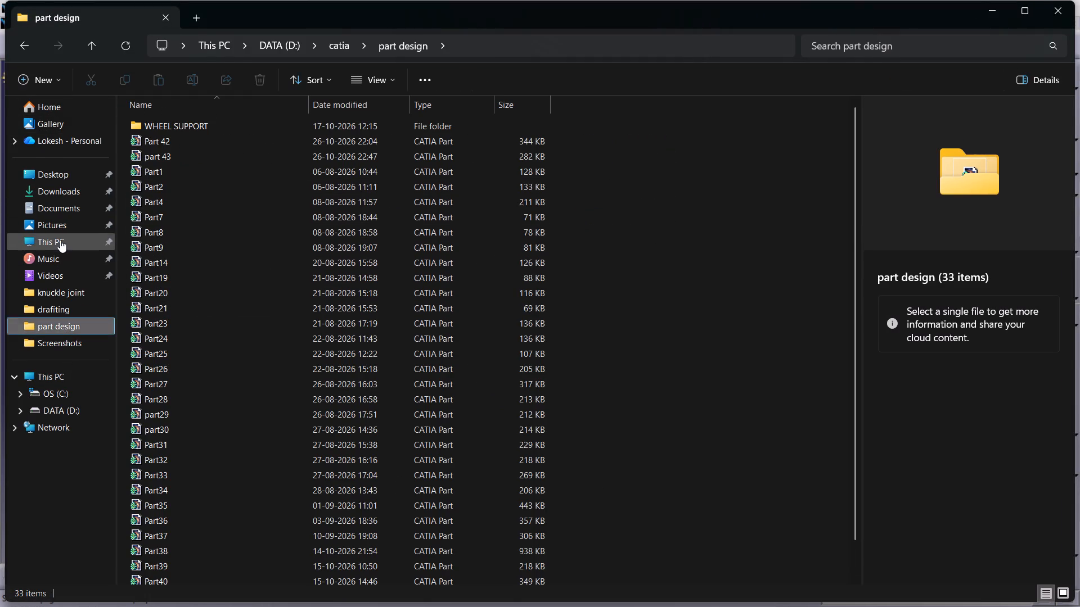
double_click(361, 119)
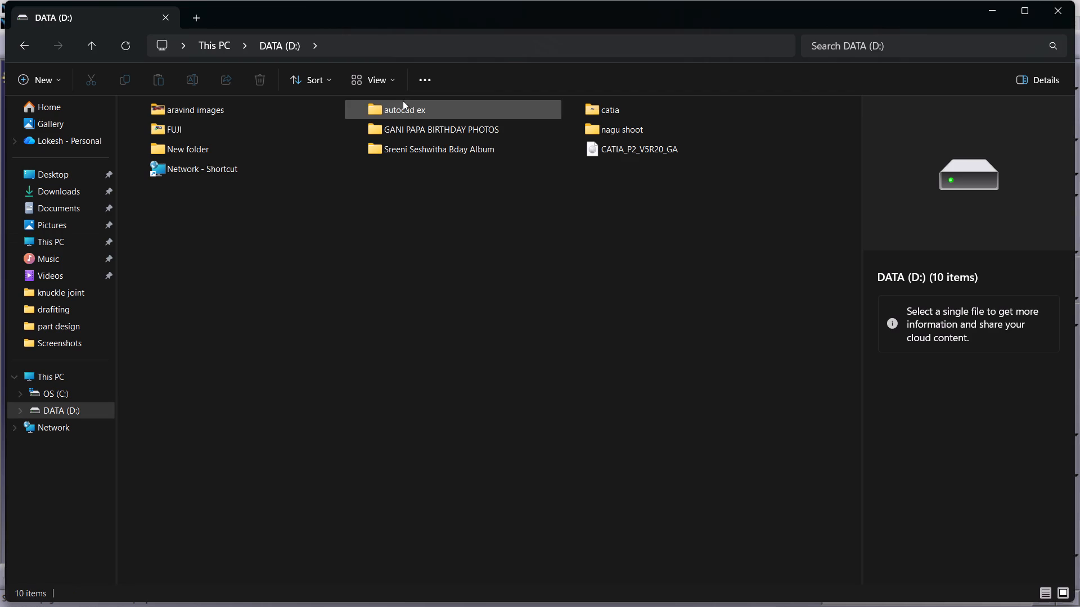
double_click(627, 111)
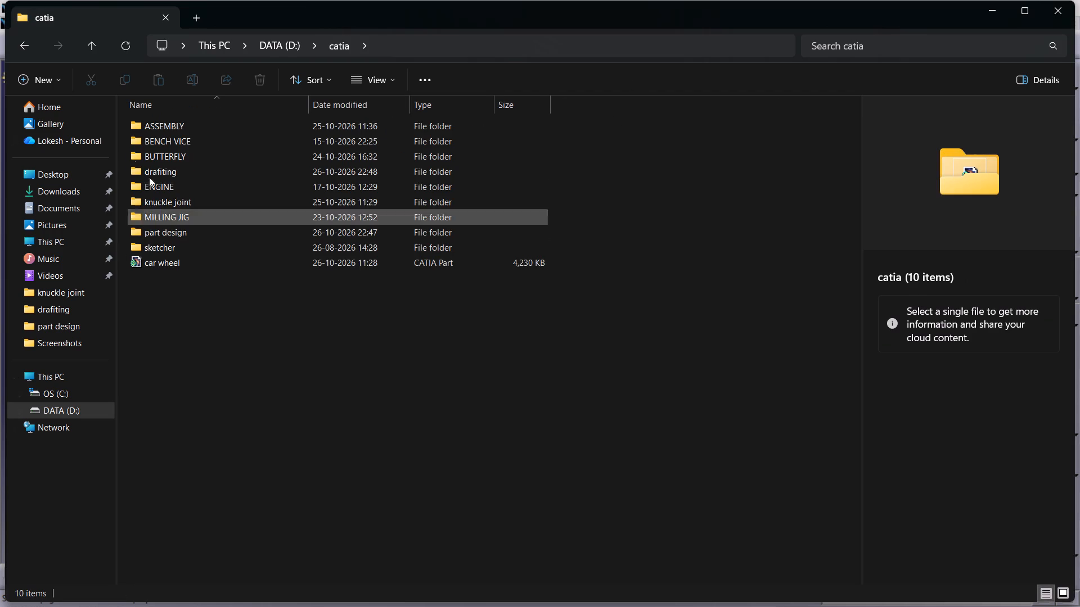
Create a new folder named "break shoe" inside the catia folder, then close the File Explorer window.
left_click(35, 79)
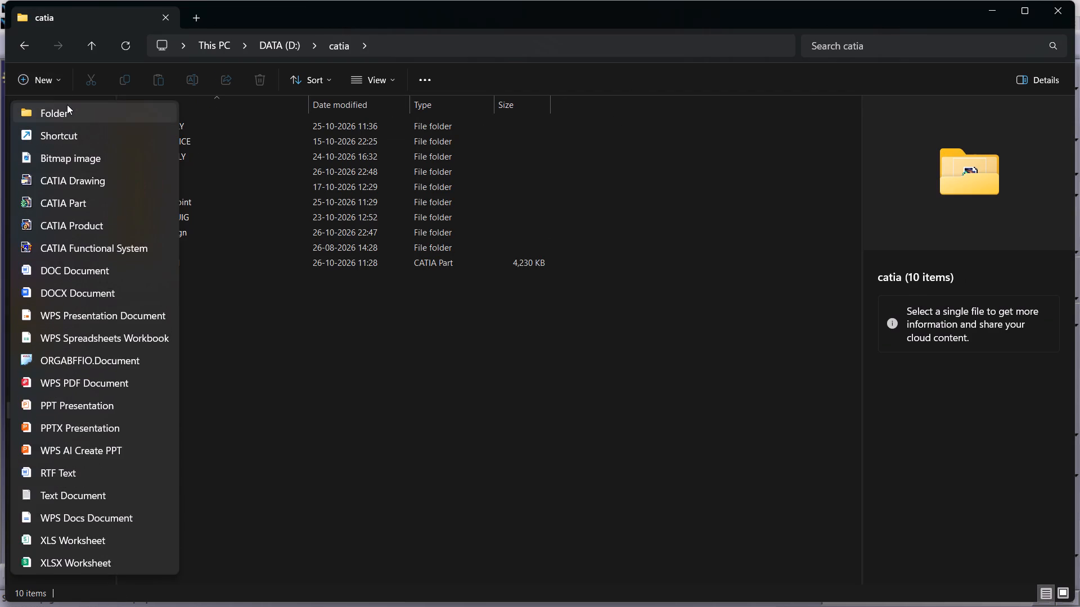
left_click(67, 105)
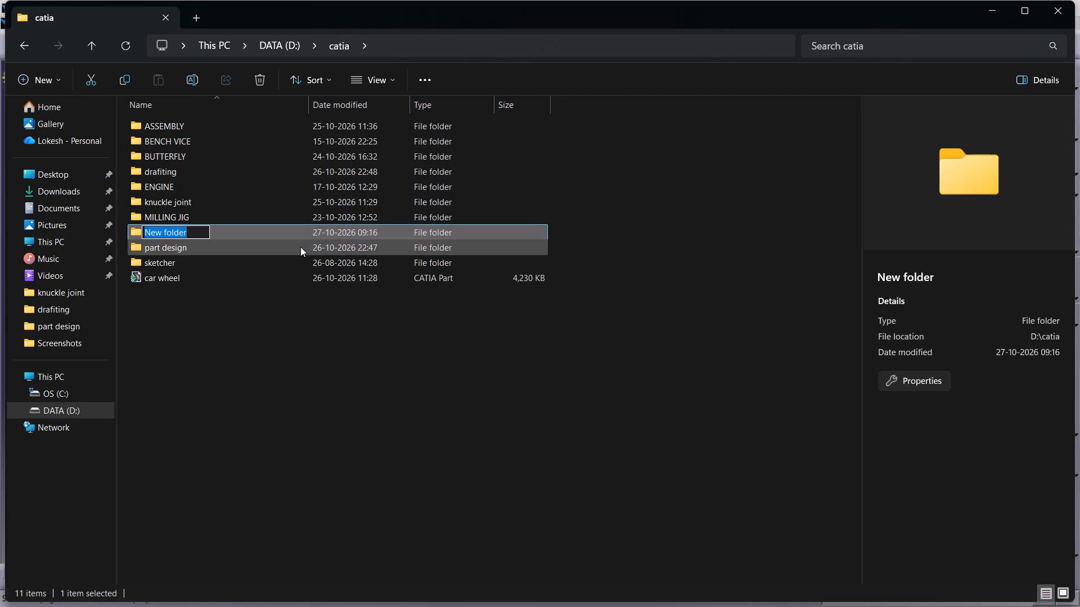
type("part d")
type("esing")
key("space")
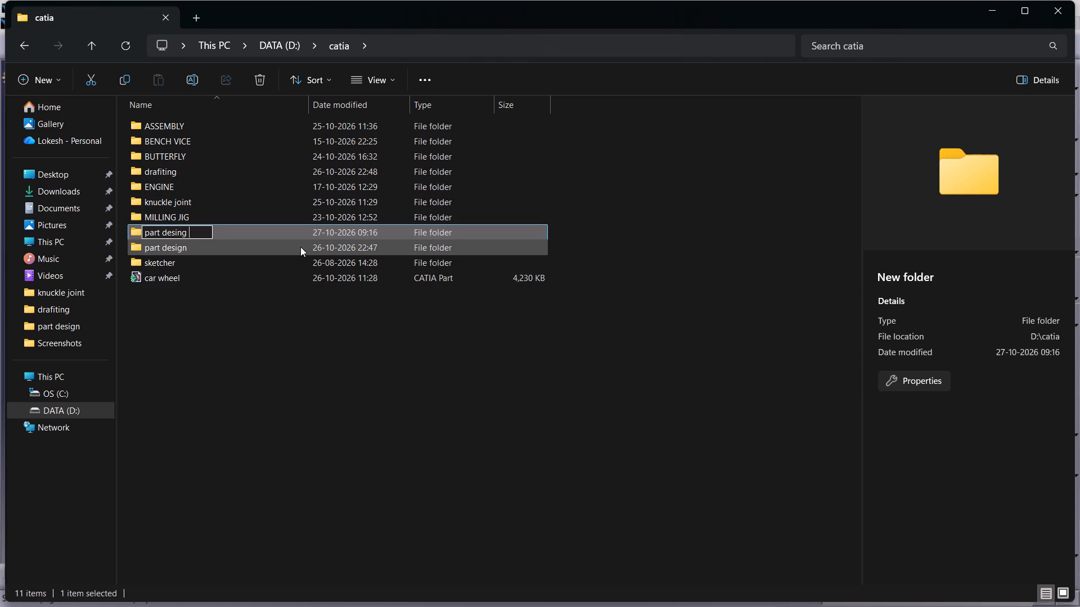
key("BackSpace")
key("BackSpace")
key("BackSpace")
key("BackSpace")
key("BackSpace")
key("BackSpace")
key("BackSpace")
key("BackSpace")
key("BackSpace")
key("BackSpace")
key("BackSpace")
key("BackSpace")
type("break shoe")
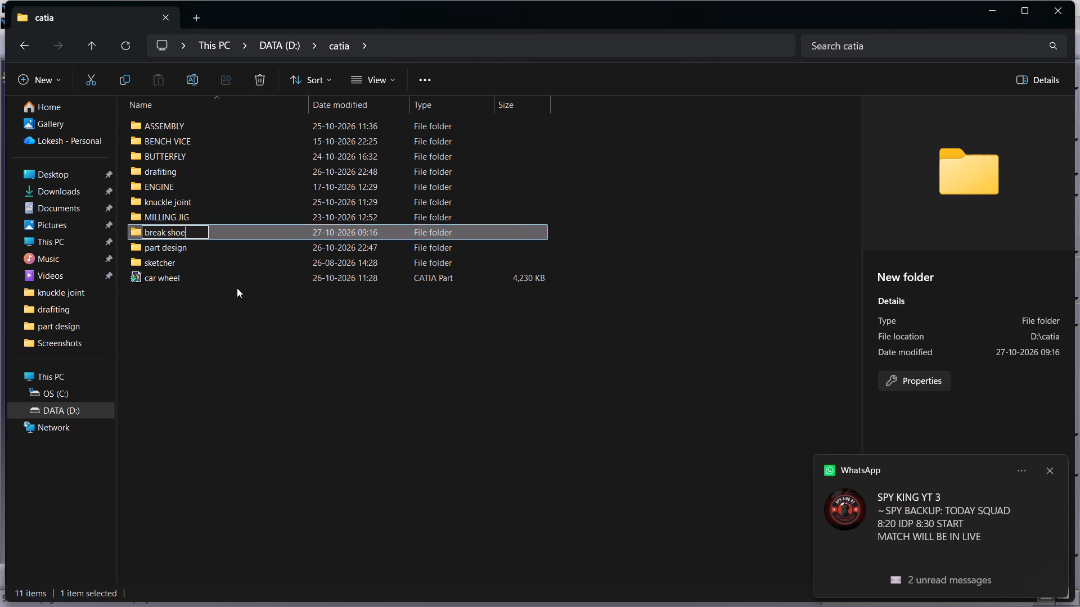
left_click(655, 285)
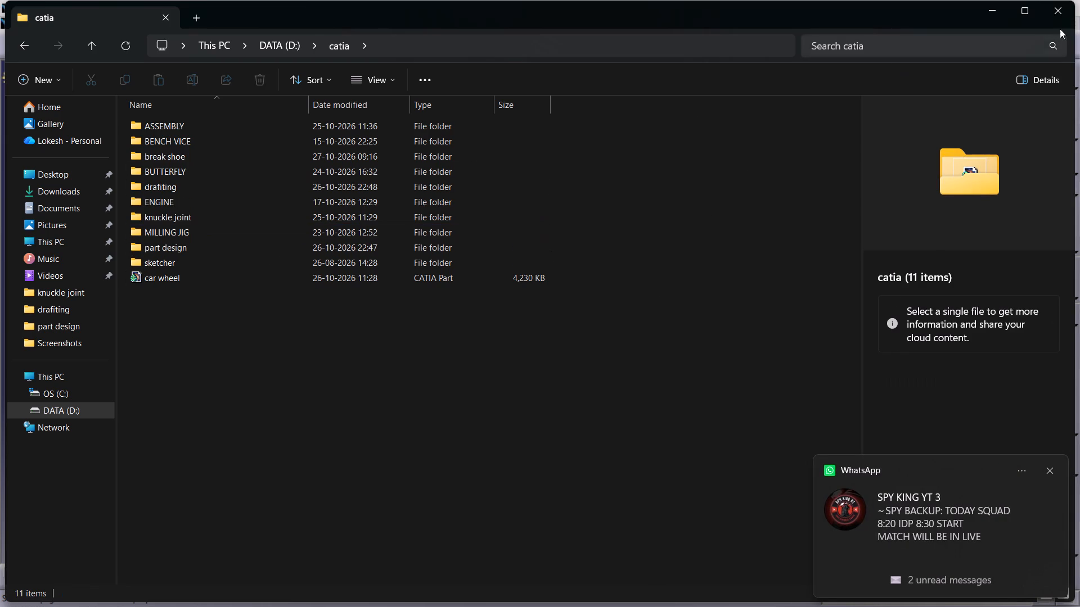
left_click(1049, 11)
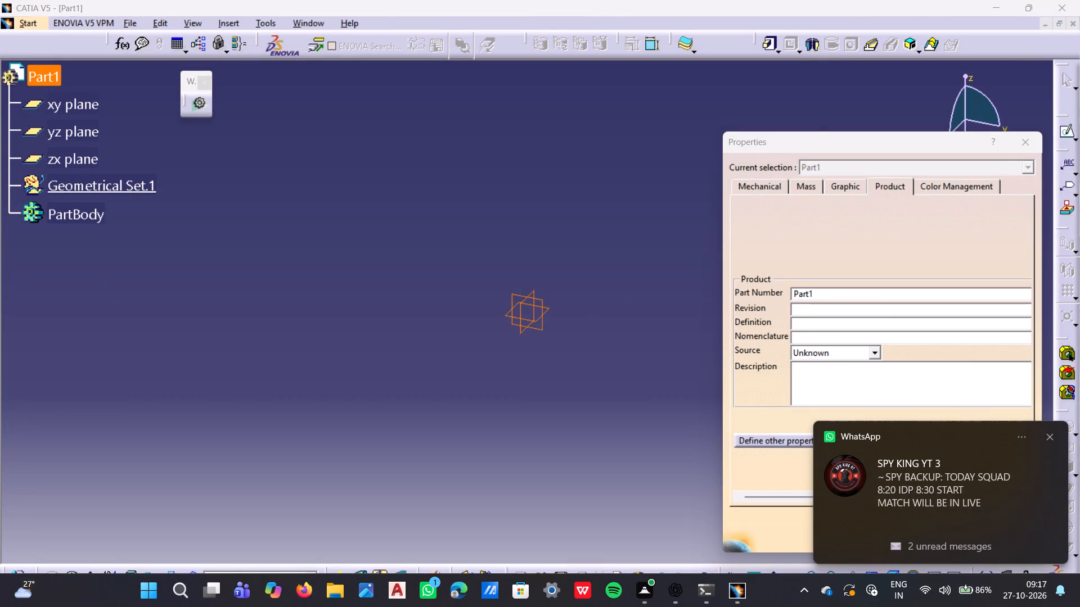
Set the part number of the new part to "part 1" in CATIA and apply it.
double_click(827, 294)
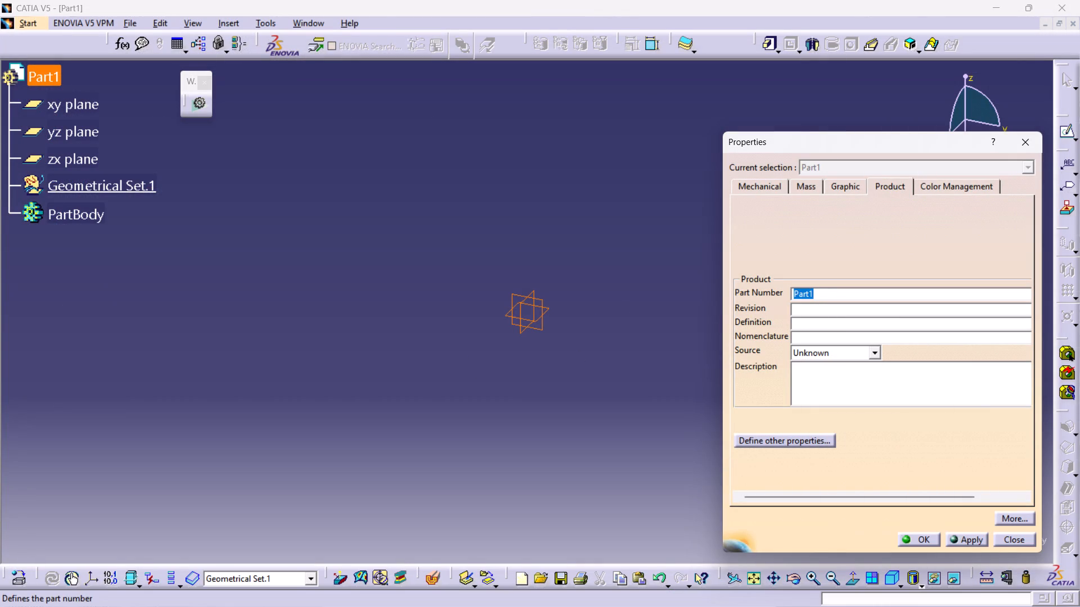
key("BackSpace")
type("break")
key("space")
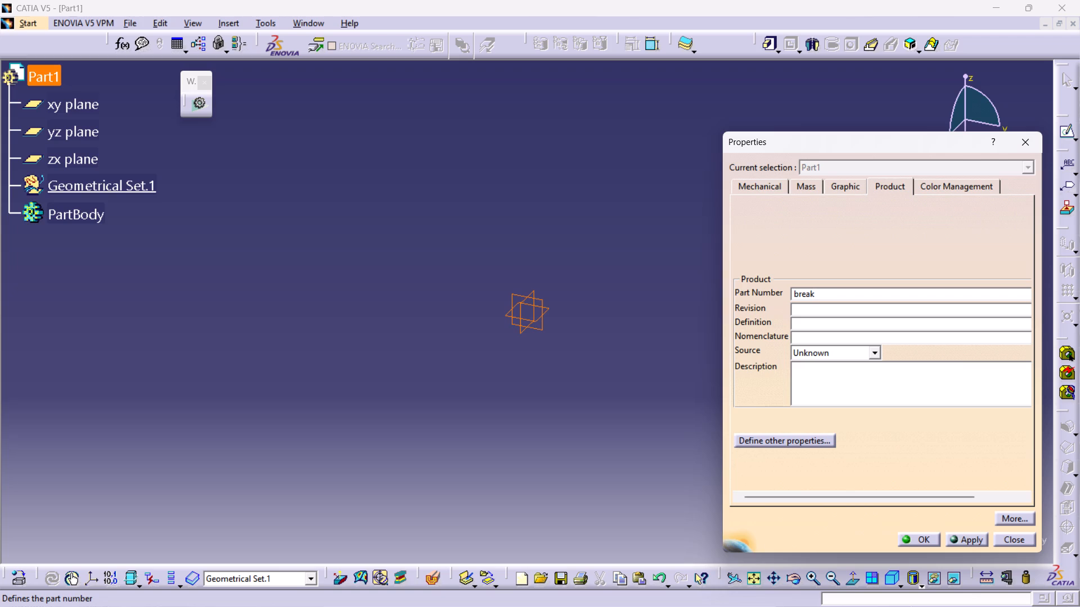
key("s")
key("BackSpace")
key("BackSpace")
key("BackSpace")
key("BackSpace")
key("BackSpace")
key("BackSpace")
key("BackSpace")
key("BackSpace")
key("BackSpace")
key("BackSpace")
key("BackSpace")
key("BackSpace")
key("BackSpace")
key("BackSpace")
key("BackSpace")
type("part 1")
key("Return")
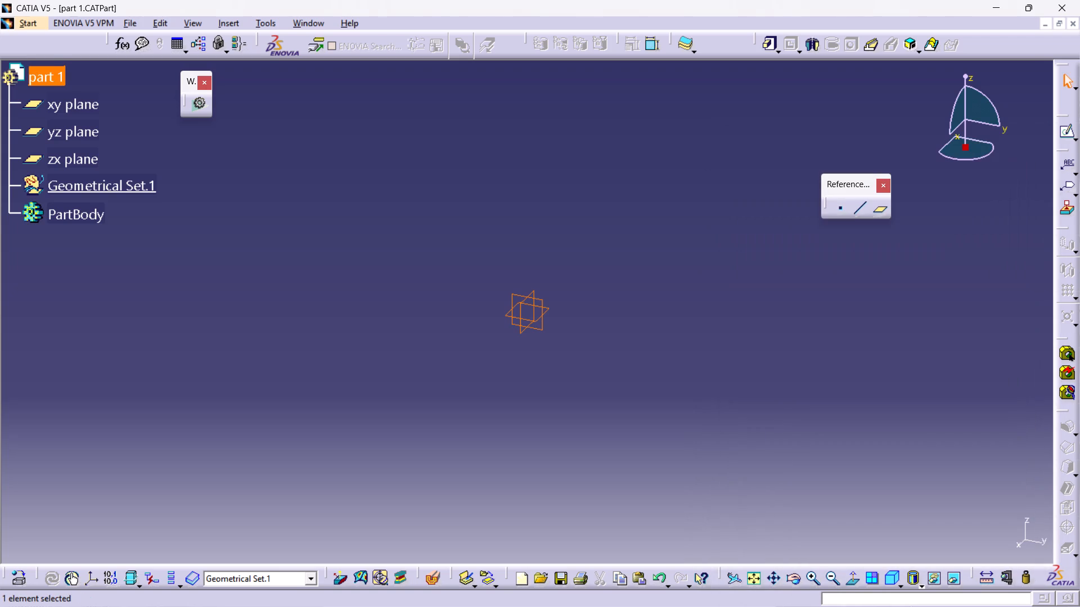
Start a new sketch on the yz plane.
left_click(697, 400)
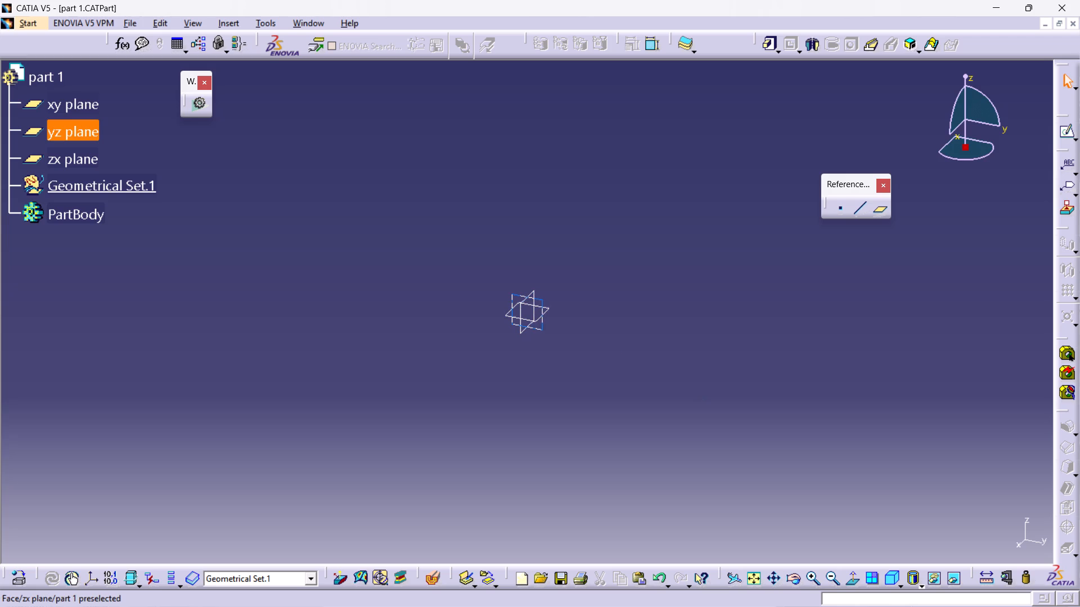
left_click(541, 299)
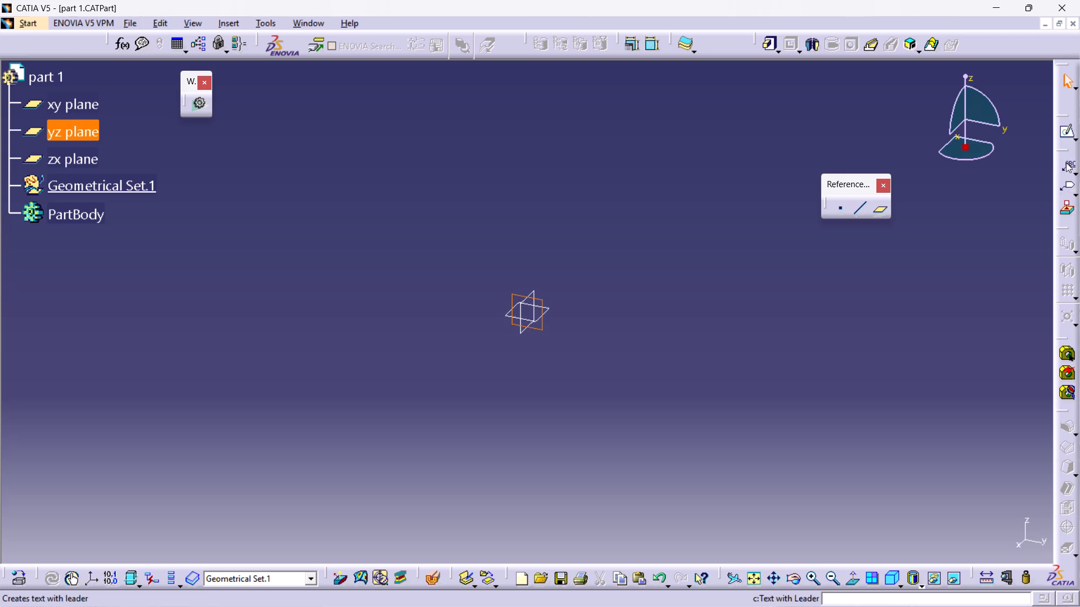
left_click(1070, 134)
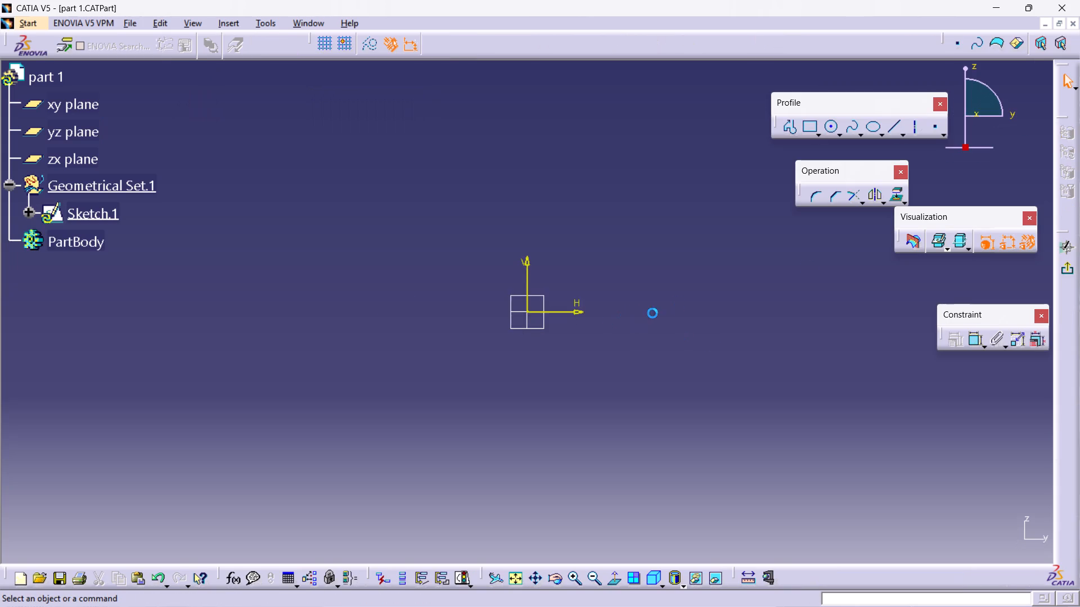
middle_click_drag(652, 312, 681, 286)
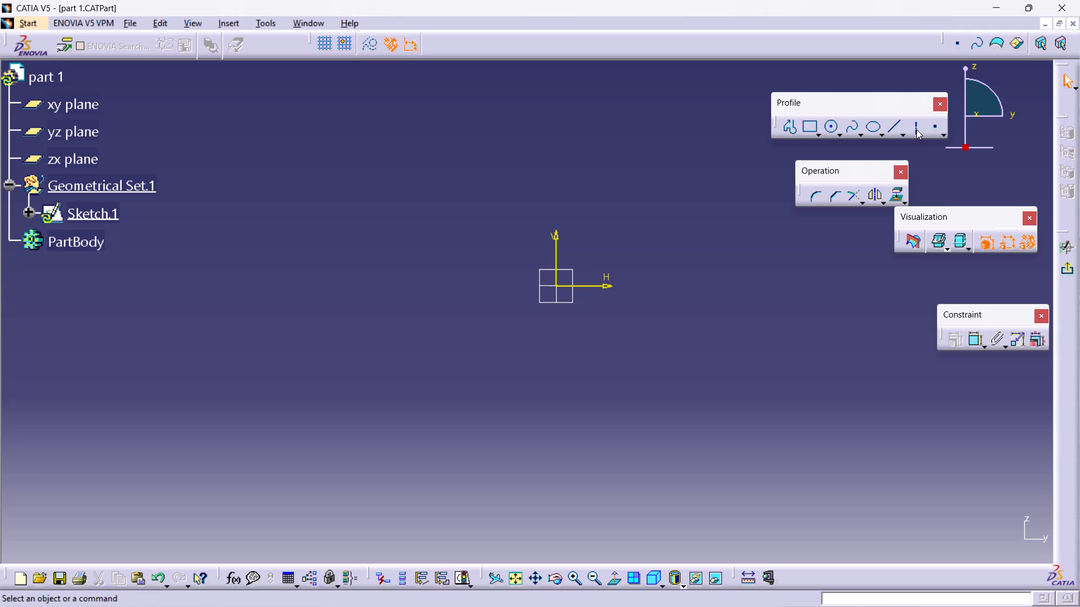
Draw a vertical axis line just over 200 mm long through the sketch origin, extending above and below it.
left_click(916, 129)
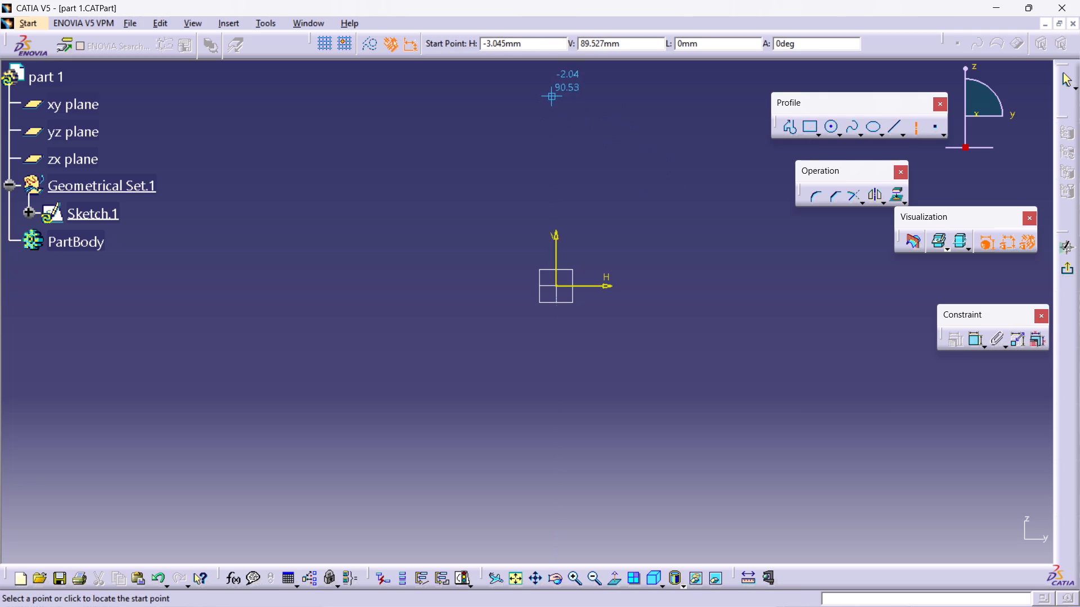
left_click(555, 92)
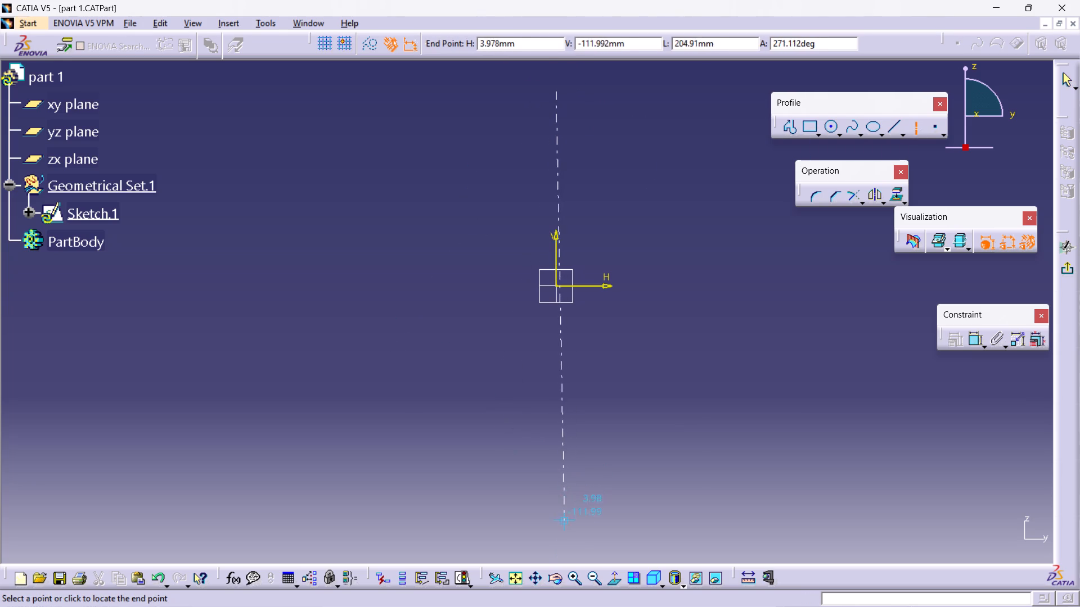
left_click(557, 529)
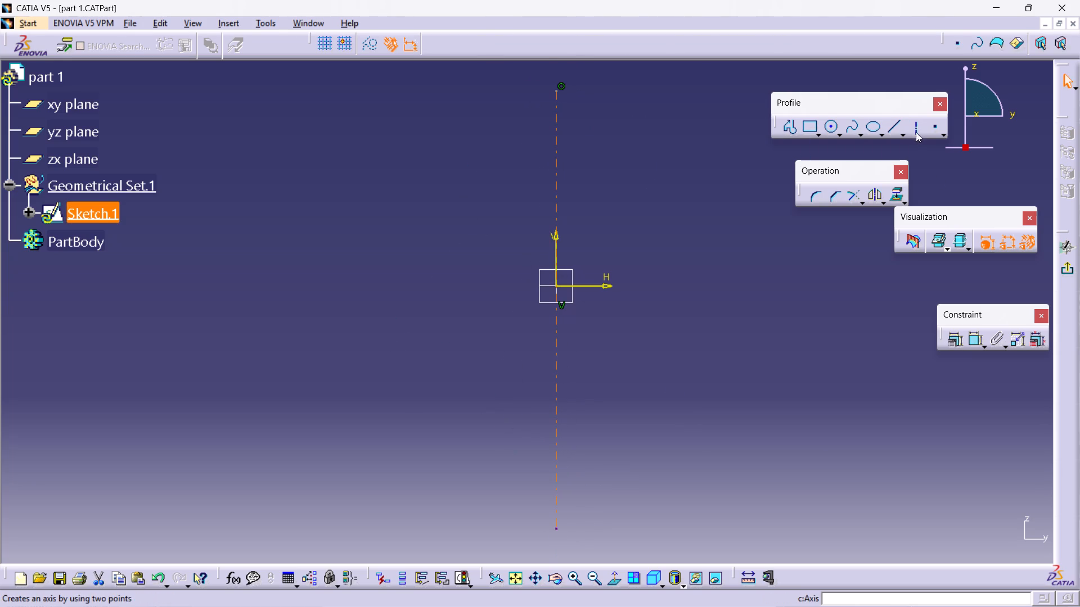
Draw a horizontal axis line through the sketch origin, starting about 200 mm to its left and extending well past its right side.
left_click(915, 131)
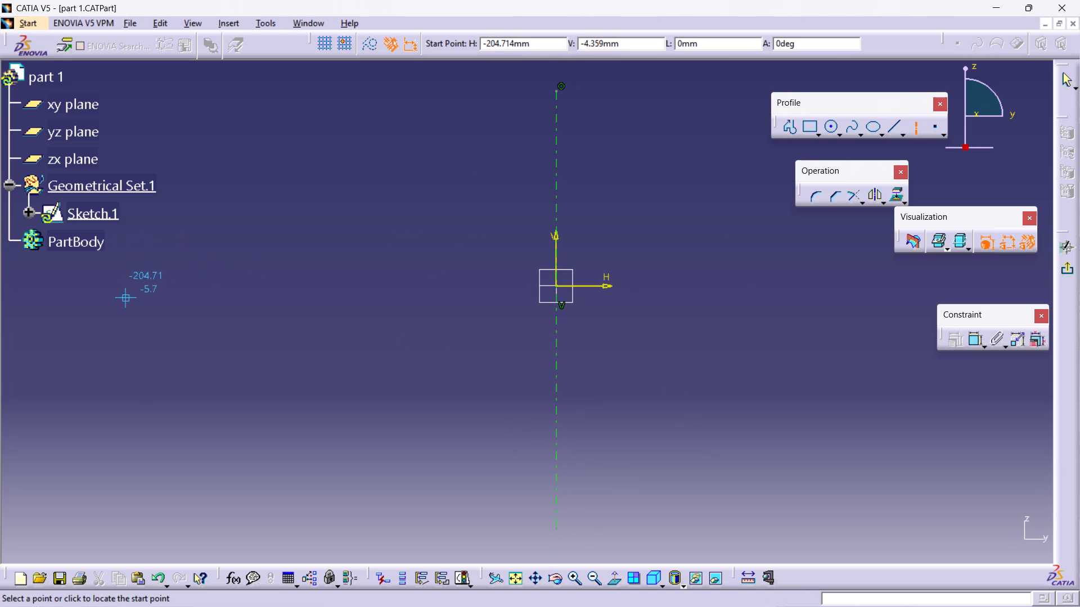
left_click(128, 282)
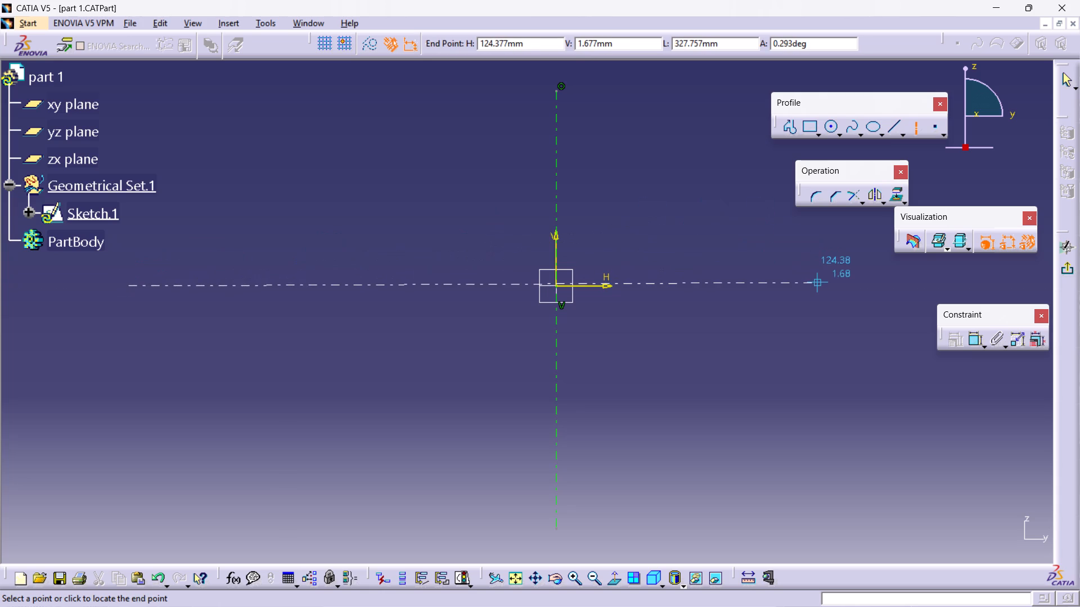
left_click(898, 288)
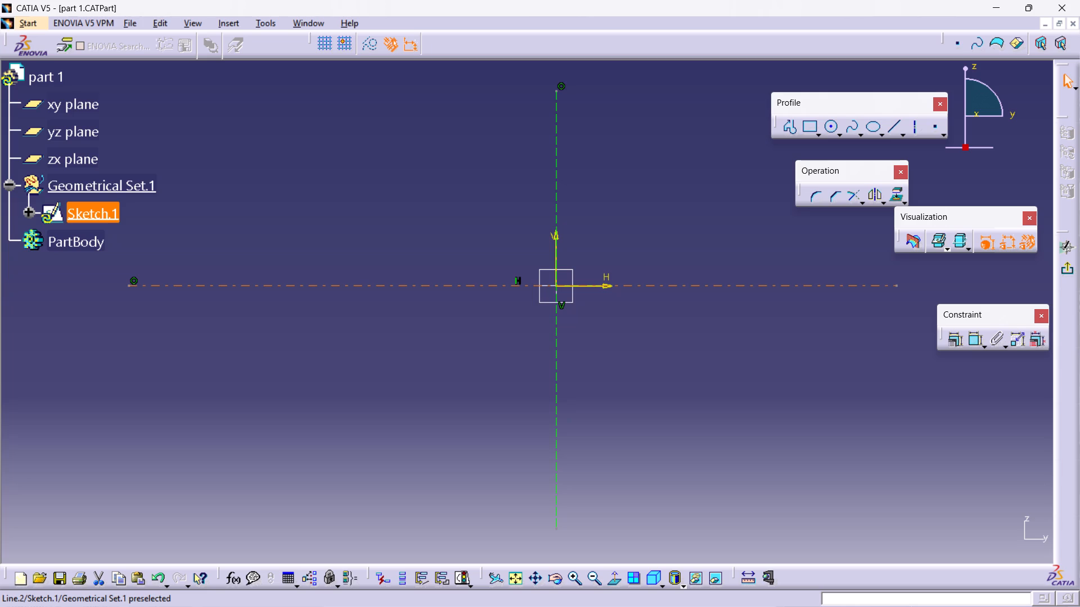
Draw a circle about 117 mm in diameter, centred on the sketch origin.
left_click(835, 123)
left_click(559, 286)
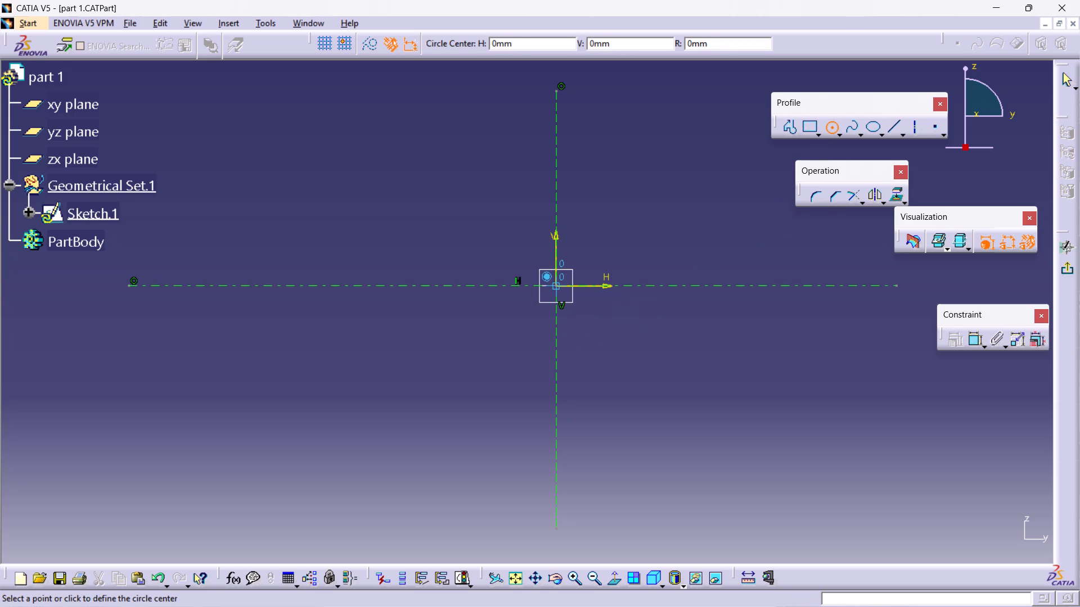
left_click(586, 167)
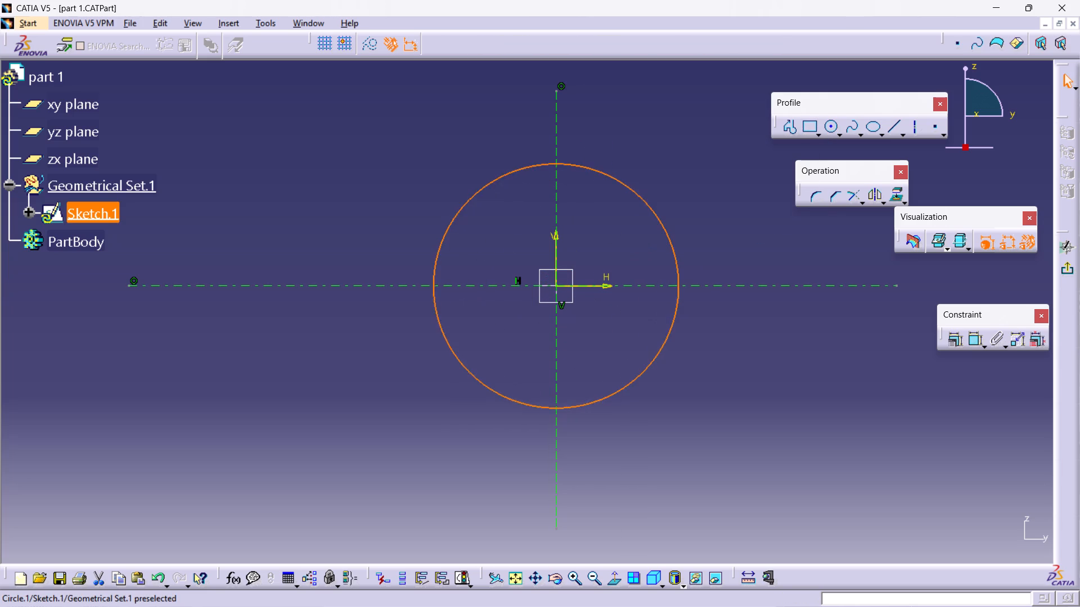
Add a diameter constraint to the circle and set it to 46 mm.
left_click(976, 335)
left_click(651, 169)
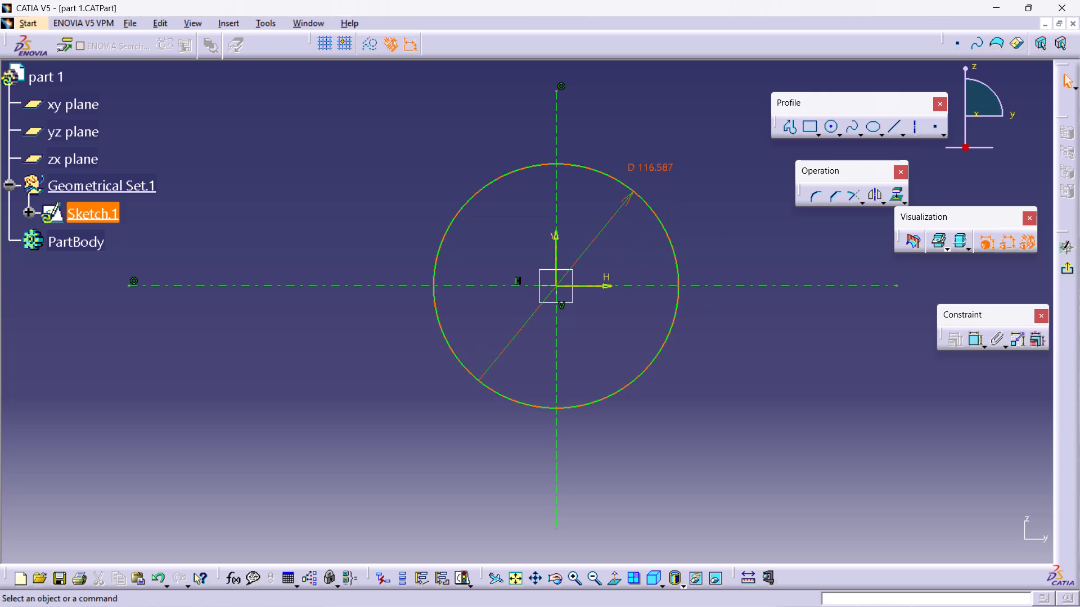
triple_click(655, 167)
left_click(655, 167)
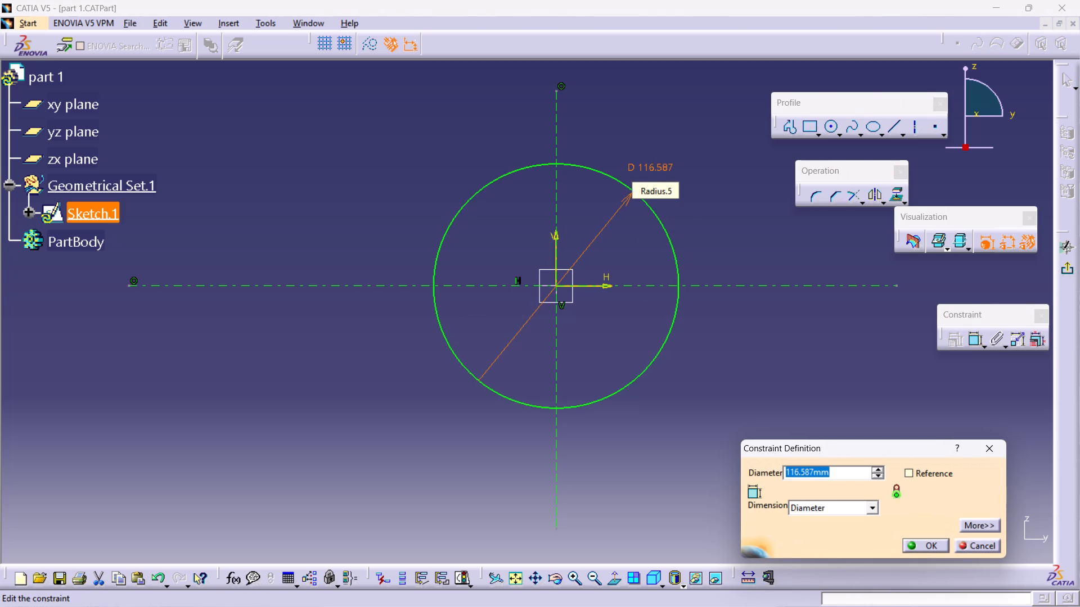
type("46")
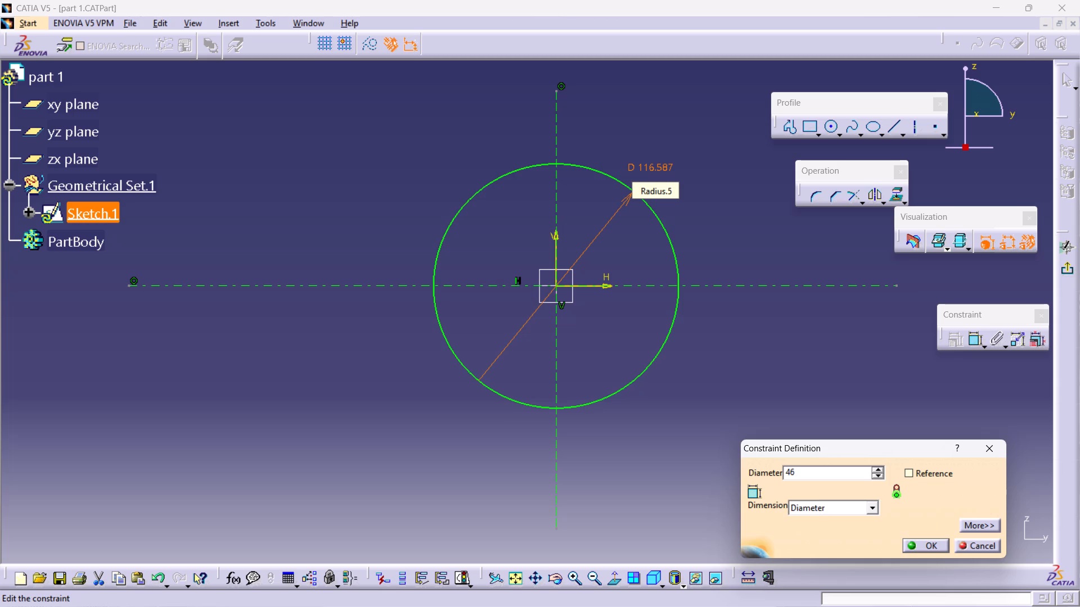
key("Return")
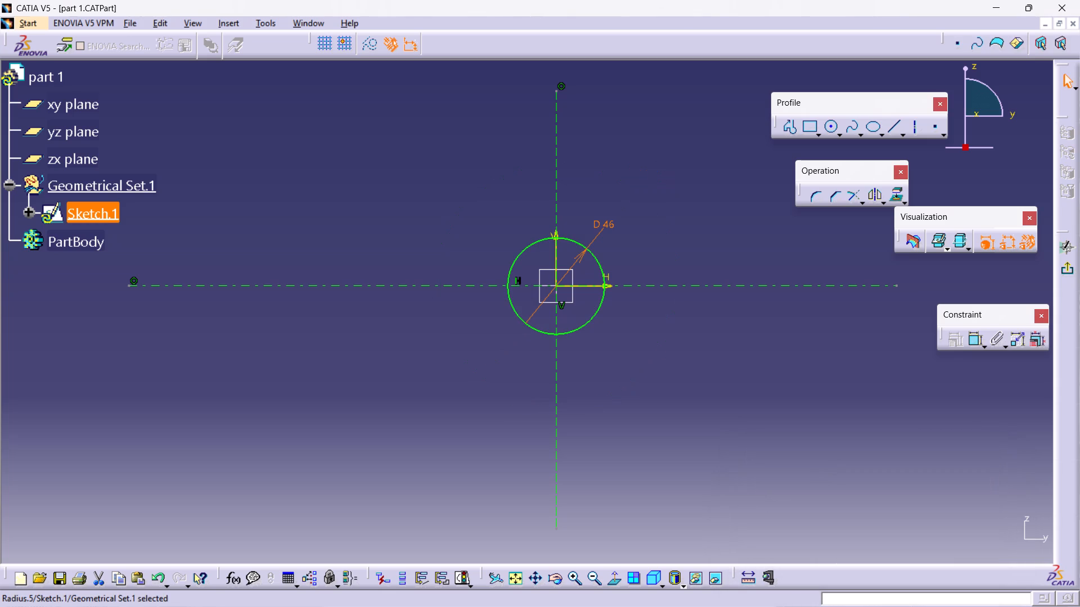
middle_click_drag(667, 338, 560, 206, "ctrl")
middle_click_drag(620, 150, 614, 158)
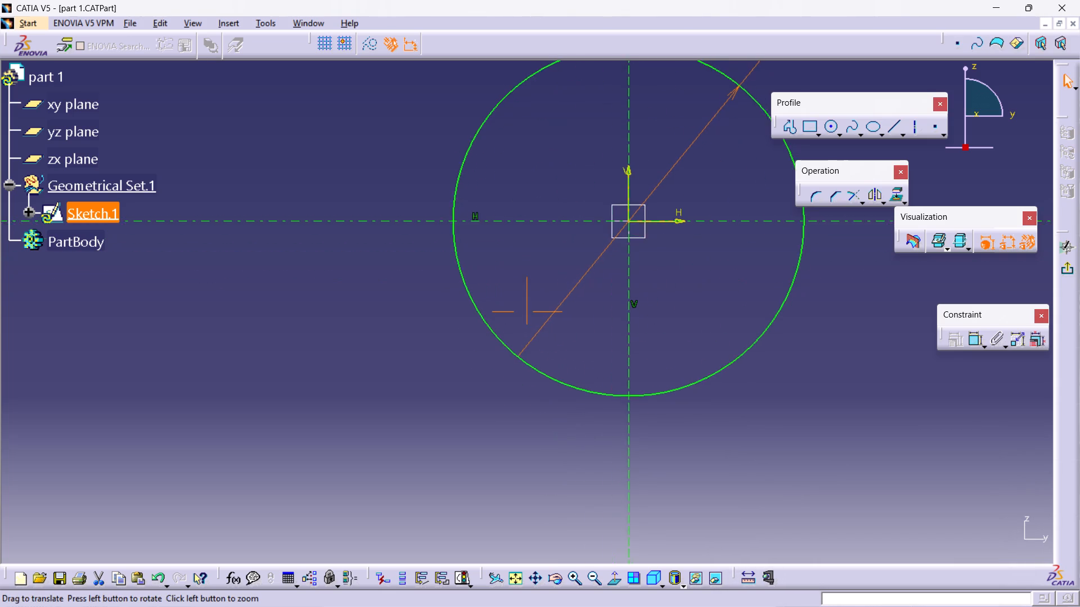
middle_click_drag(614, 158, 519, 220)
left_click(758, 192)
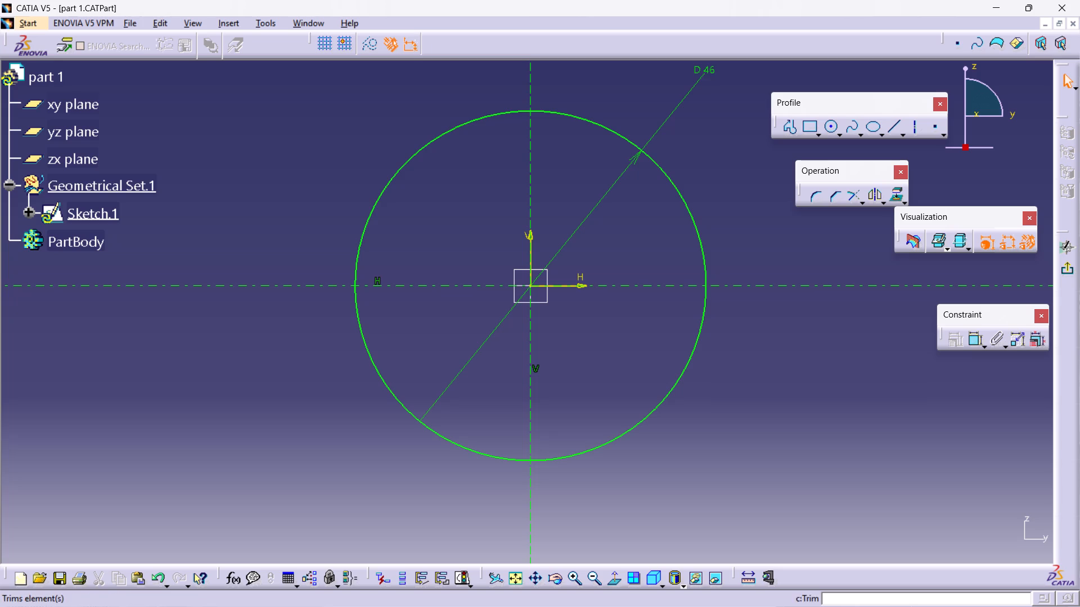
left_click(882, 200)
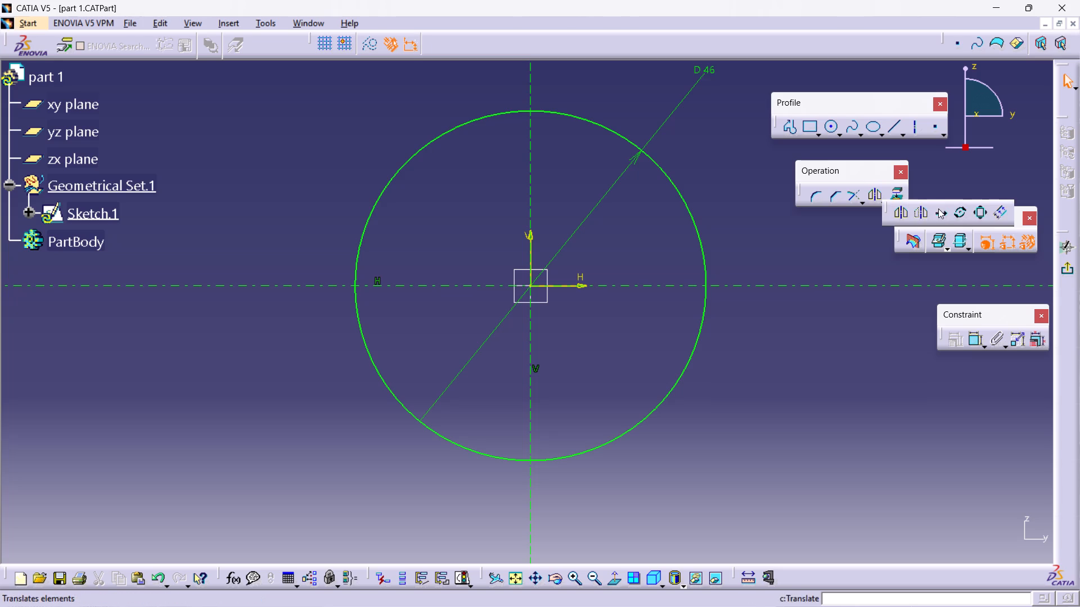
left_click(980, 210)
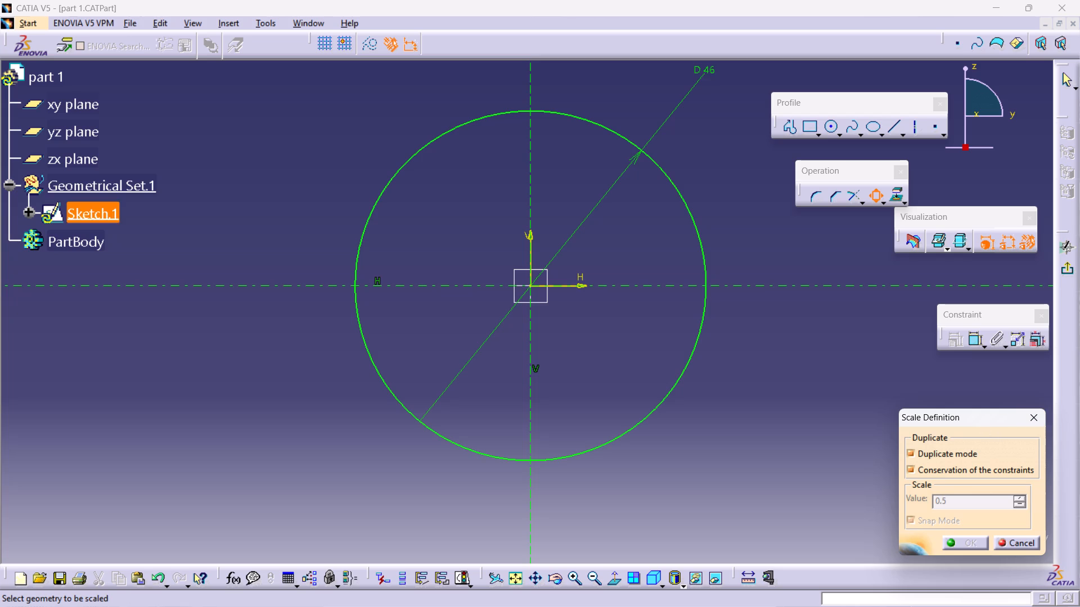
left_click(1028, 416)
Restore the contents and then the positions of all toolbars through the toolbar customization settings, and close them.
right_click(1067, 409)
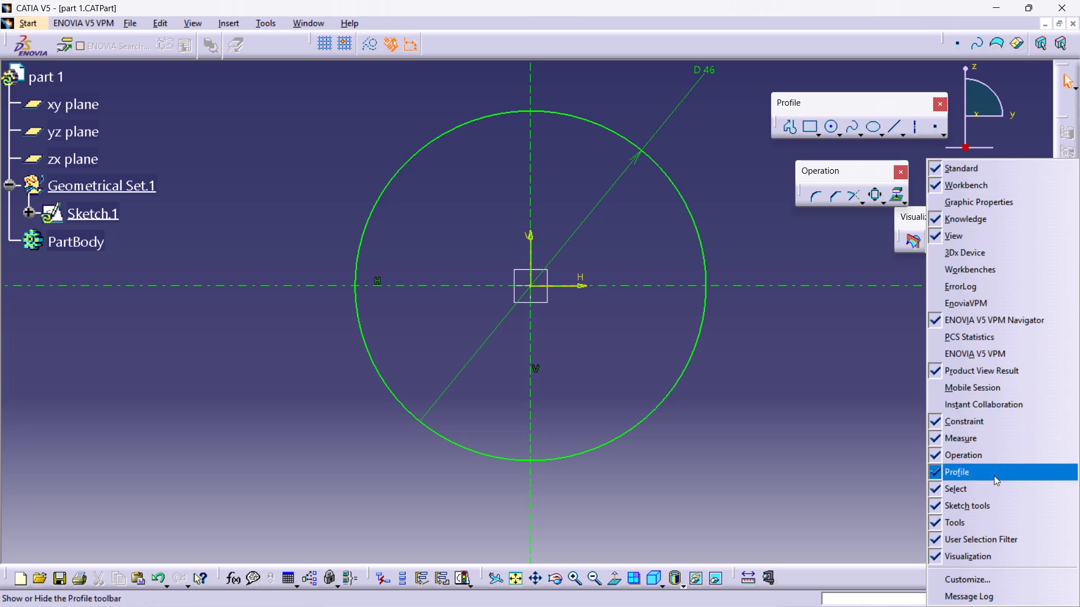
left_click(947, 576)
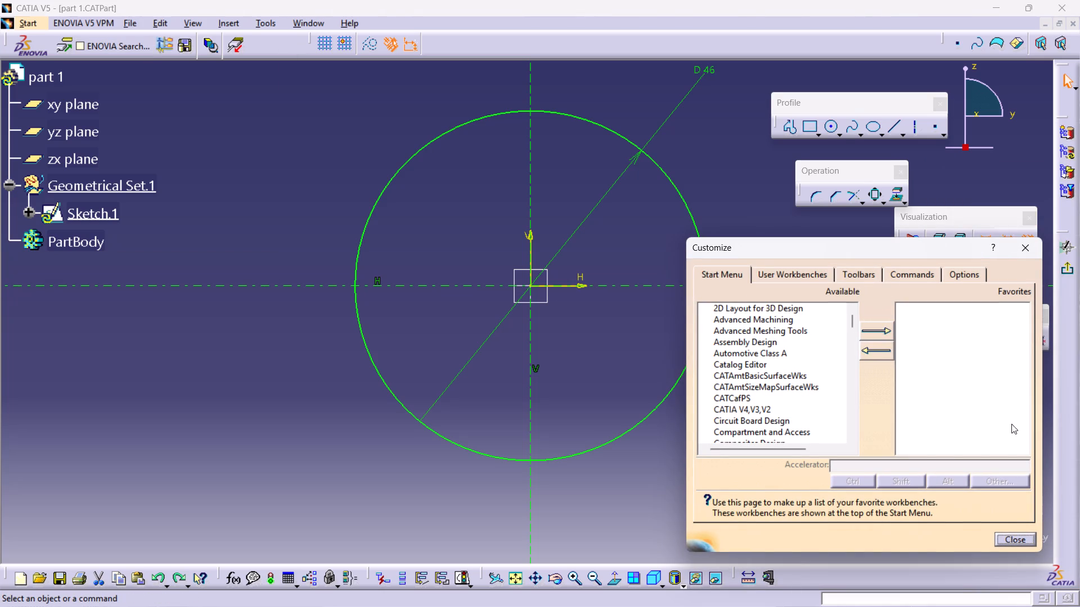
left_click(869, 272)
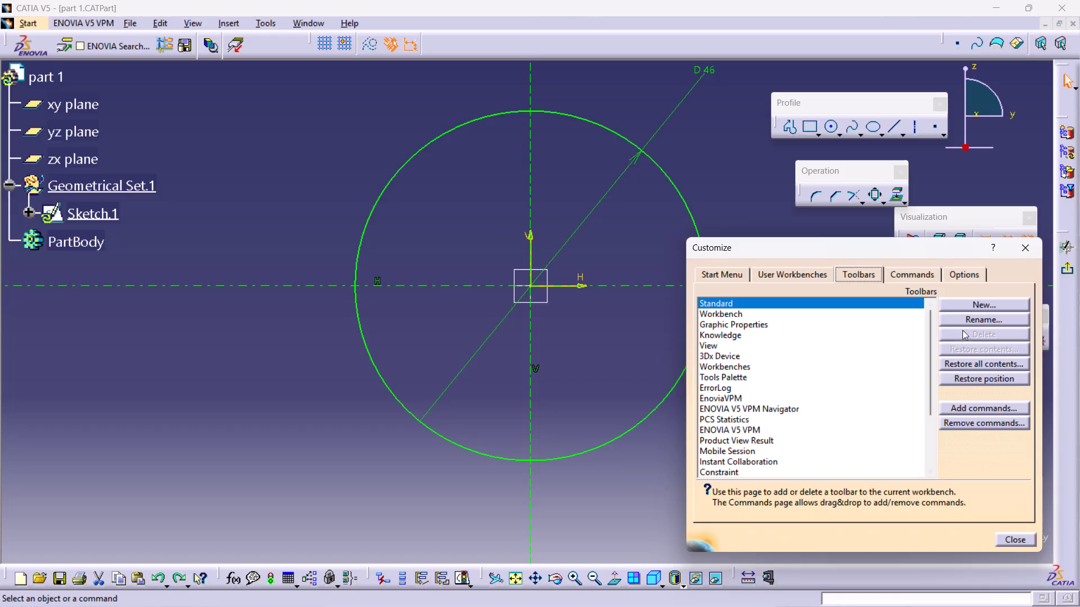
left_click(992, 360)
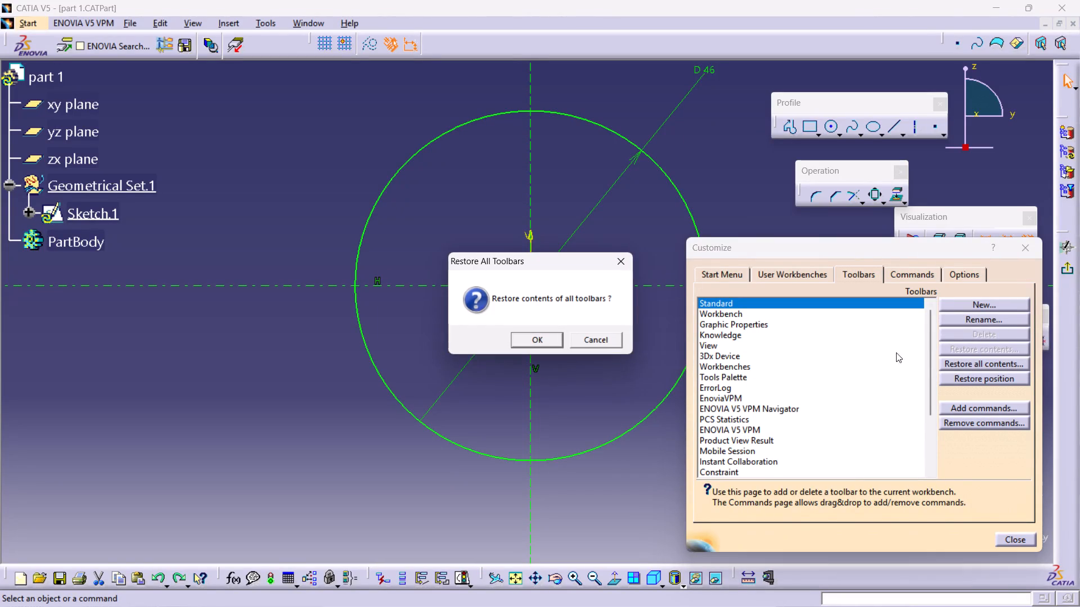
left_click(546, 339)
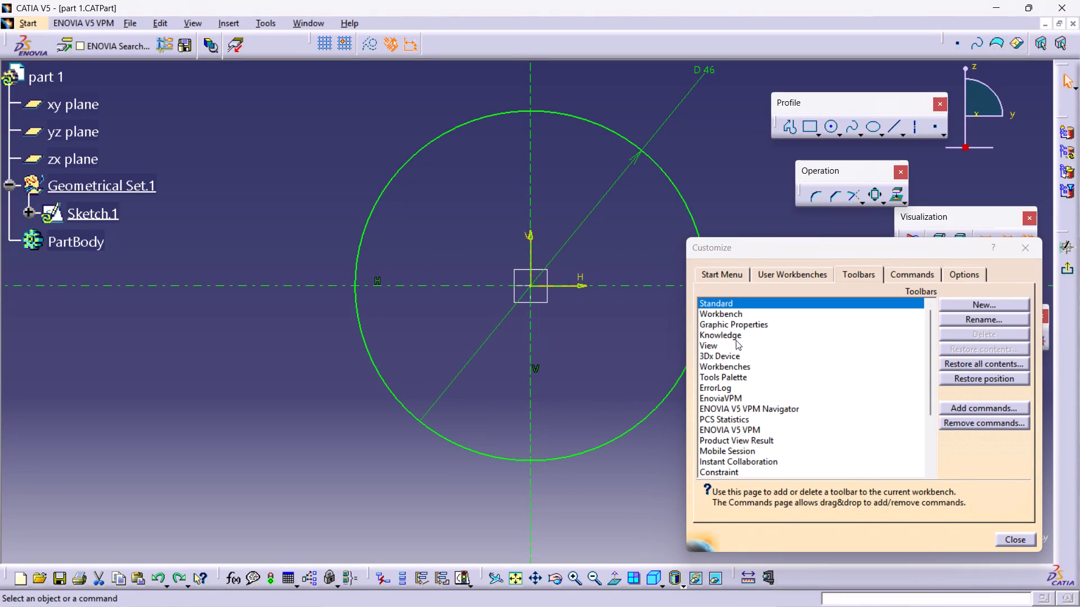
left_click(987, 378)
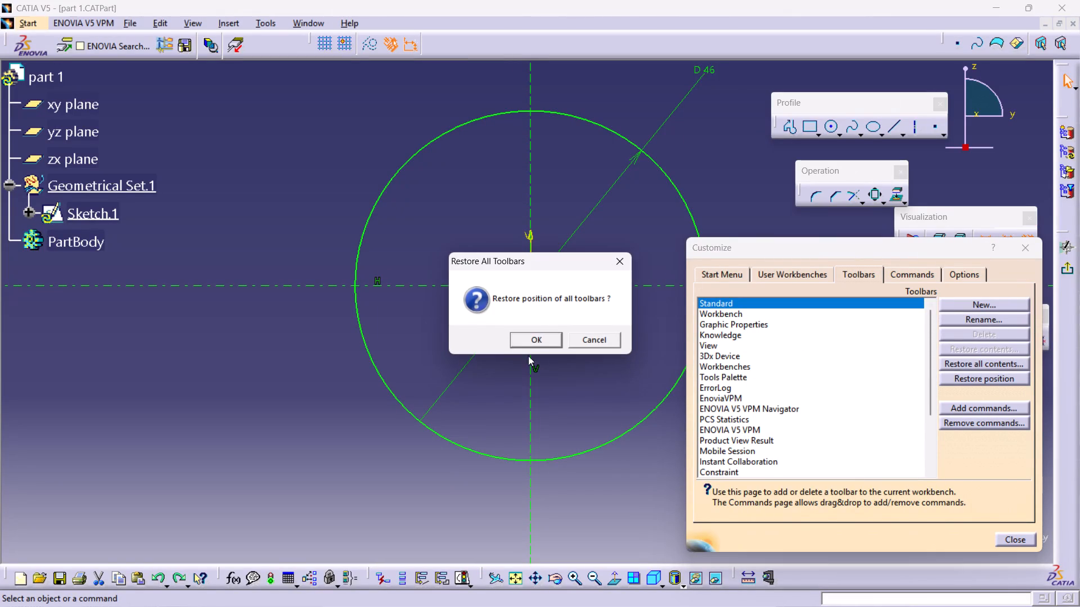
left_click(529, 338)
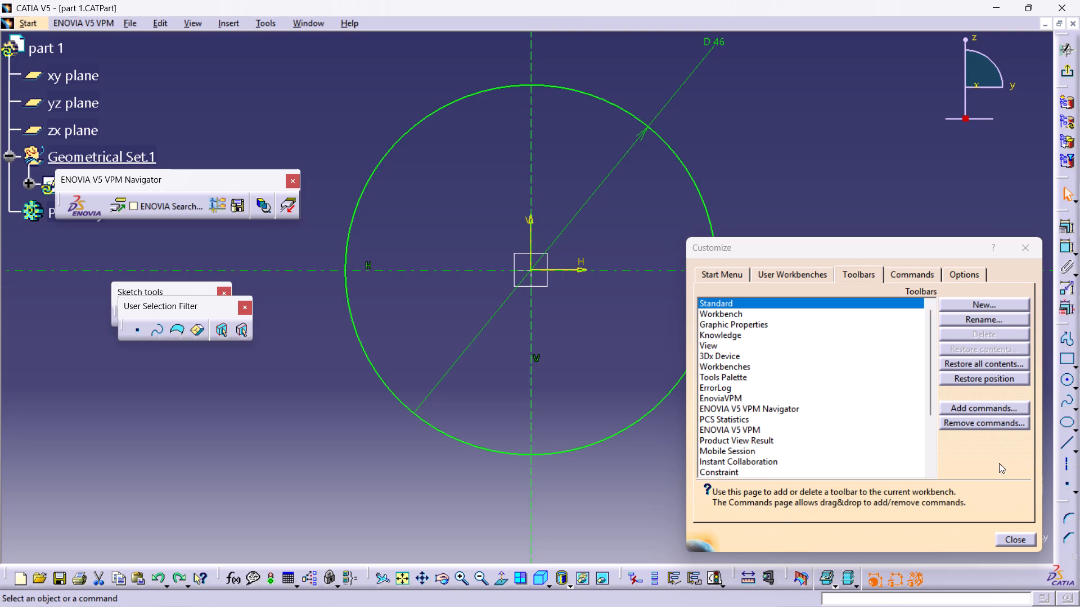
left_click(1016, 542)
left_click(942, 452)
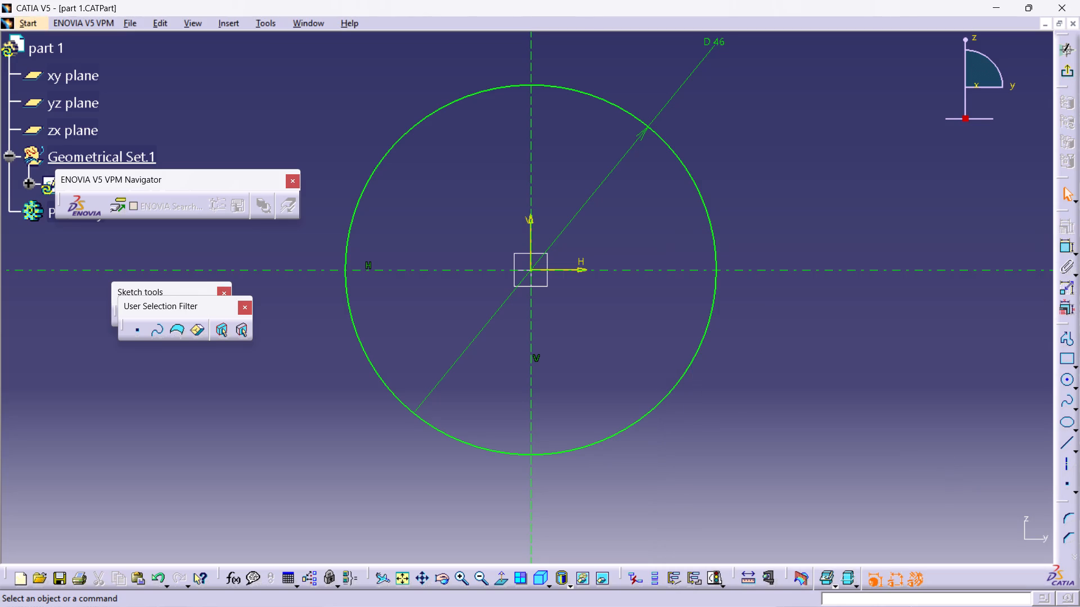
Move the floating User Selection Filter toolbar clear of the Sketch tools toolbar that it overlaps.
left_click_drag(208, 303, 114, 363)
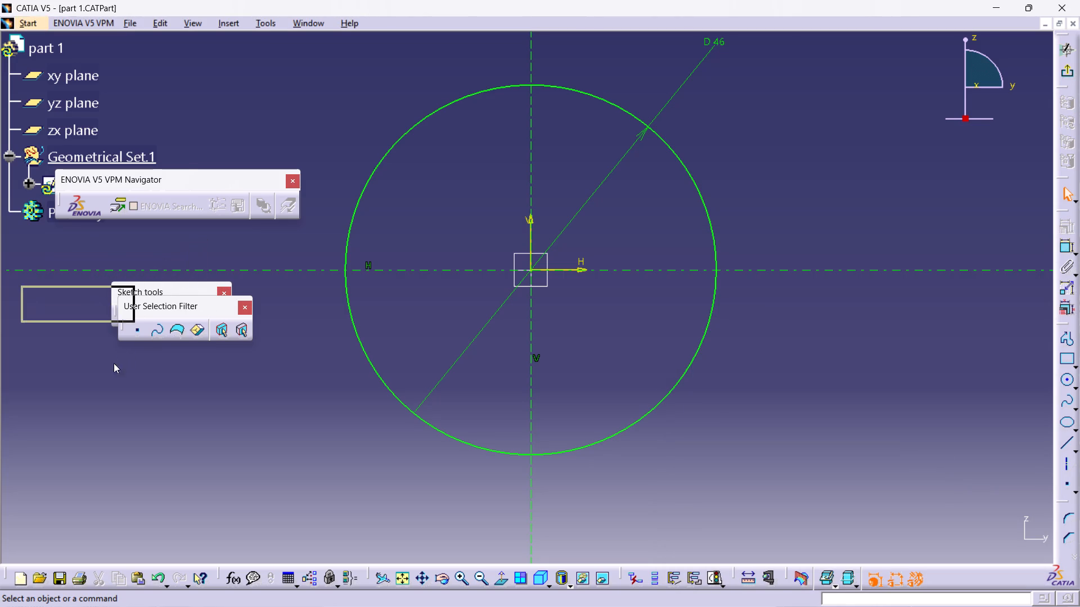
left_click_drag(114, 363, 99, 419)
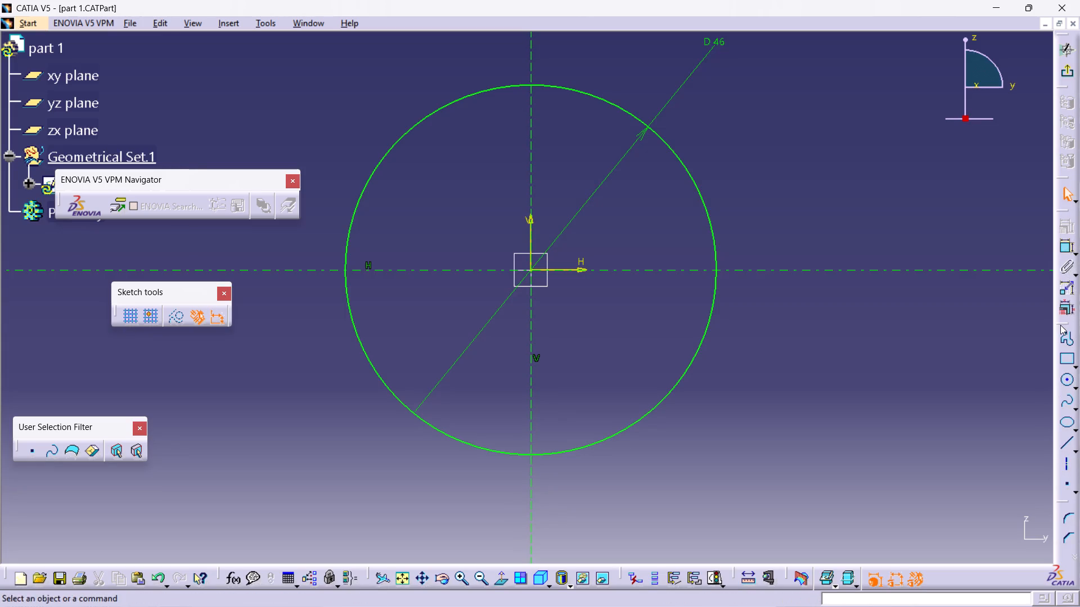
Dock the Profile toolbar horizontally above the drawing area.
left_click_drag(1060, 325, 819, 21)
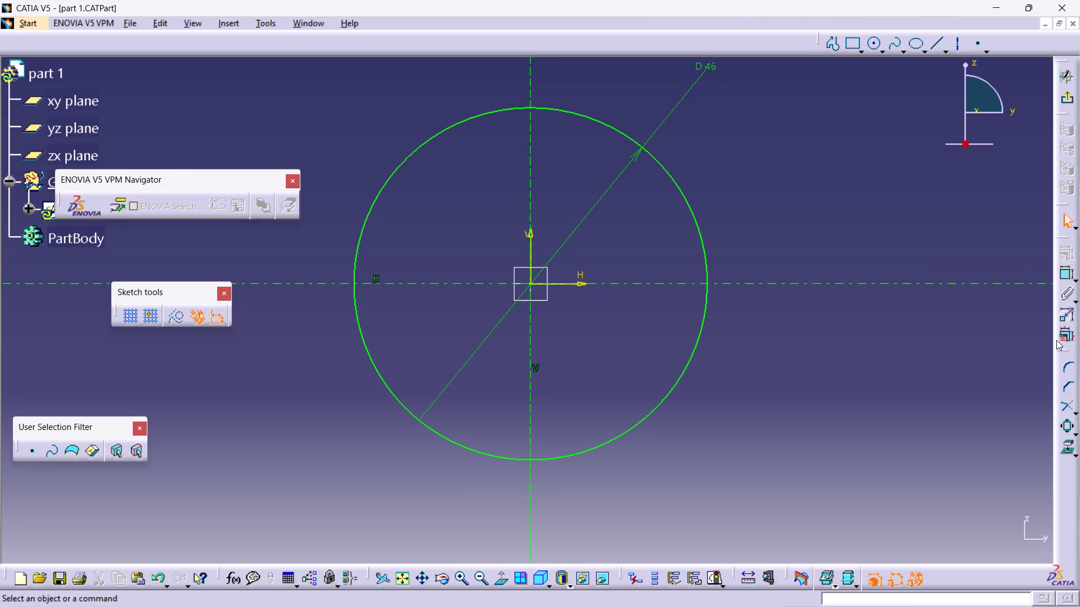
Undock the Operation toolbar and leave it floating over the drawing area, below the compass.
left_click_drag(1064, 348, 939, 242)
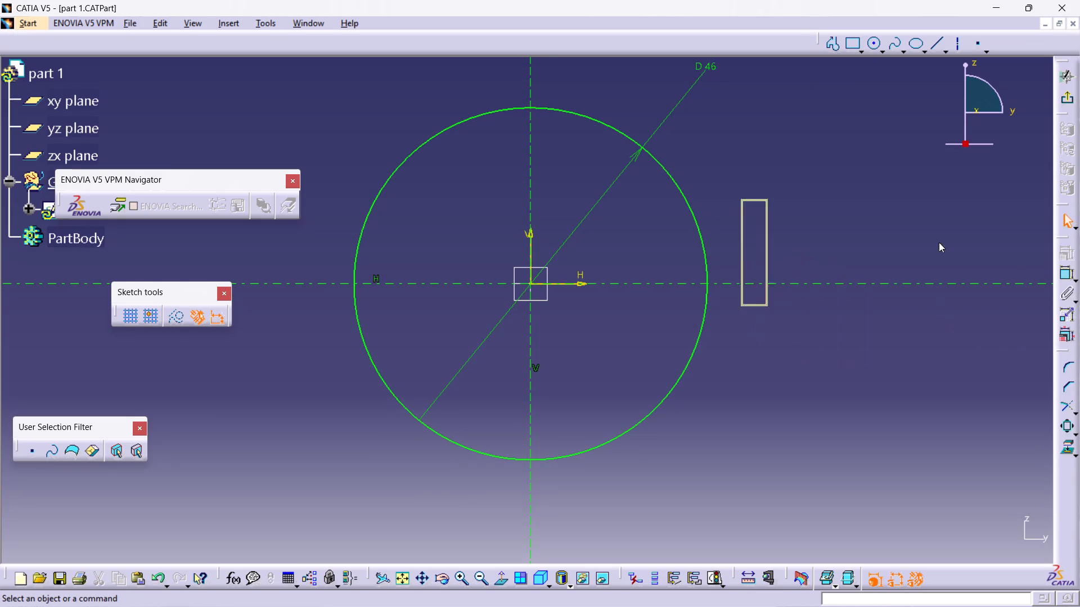
left_click_drag(939, 242, 996, 206)
left_click_drag(1024, 198, 990, 197)
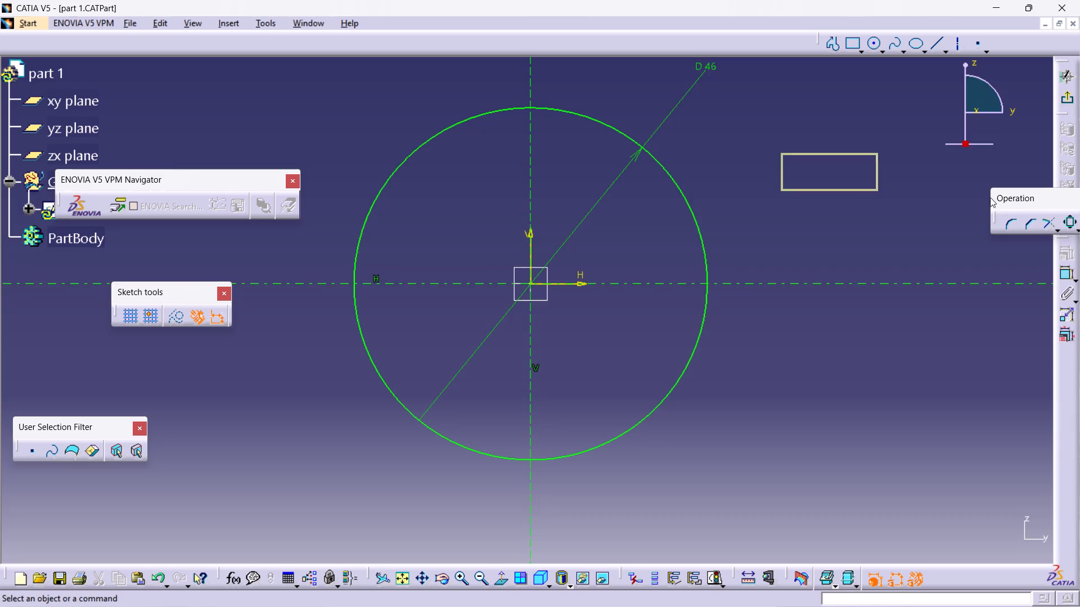
left_click_drag(990, 197, 961, 189)
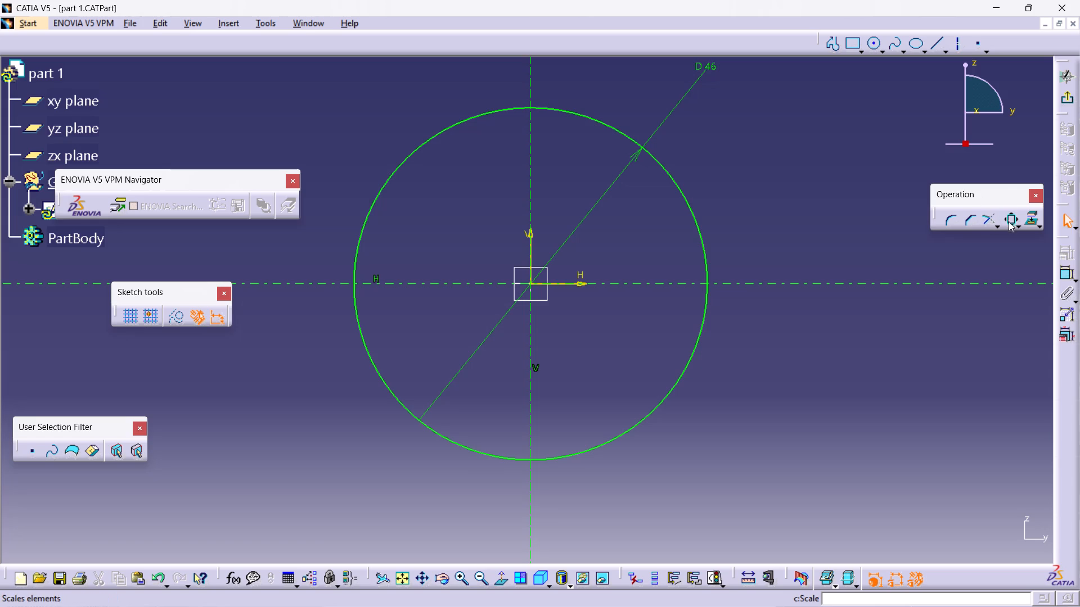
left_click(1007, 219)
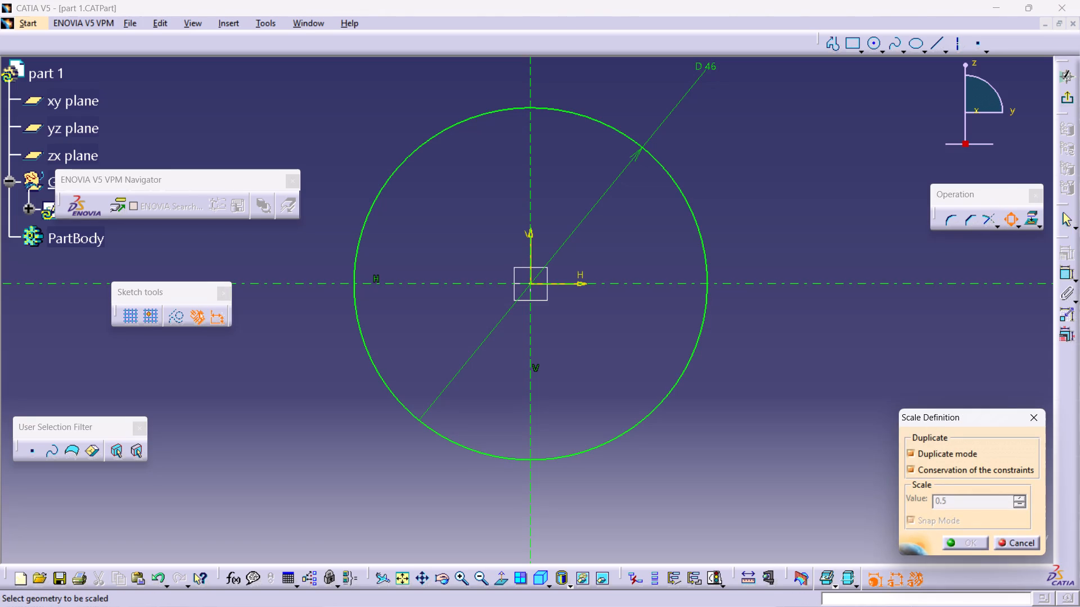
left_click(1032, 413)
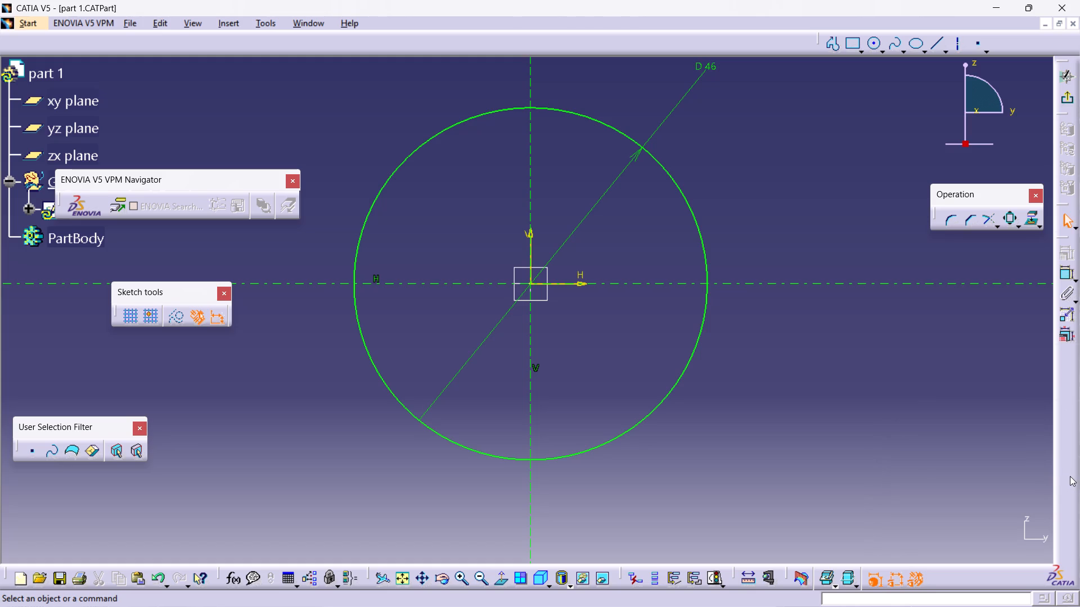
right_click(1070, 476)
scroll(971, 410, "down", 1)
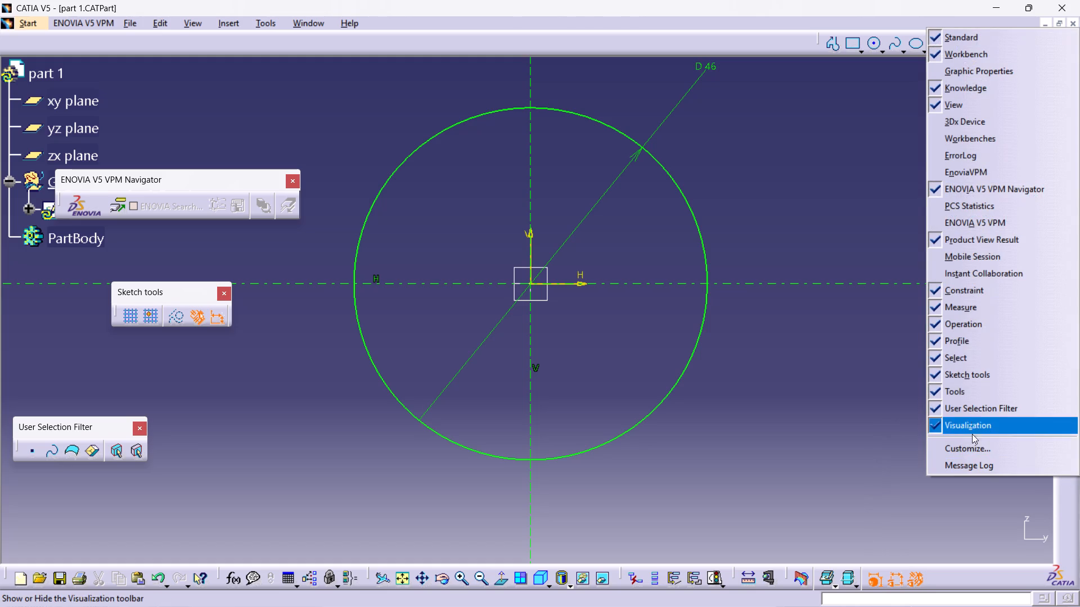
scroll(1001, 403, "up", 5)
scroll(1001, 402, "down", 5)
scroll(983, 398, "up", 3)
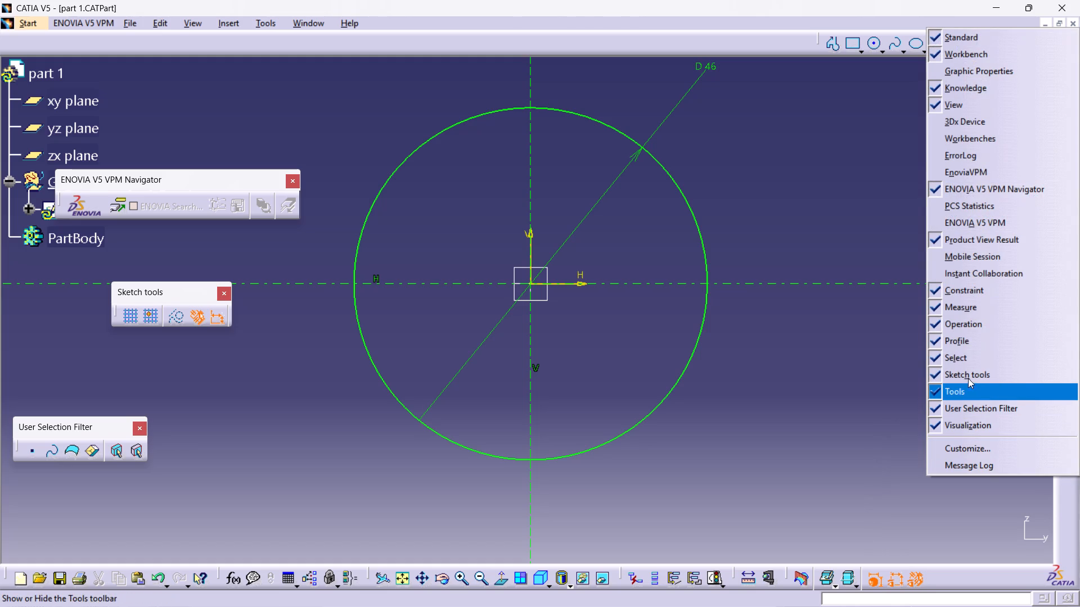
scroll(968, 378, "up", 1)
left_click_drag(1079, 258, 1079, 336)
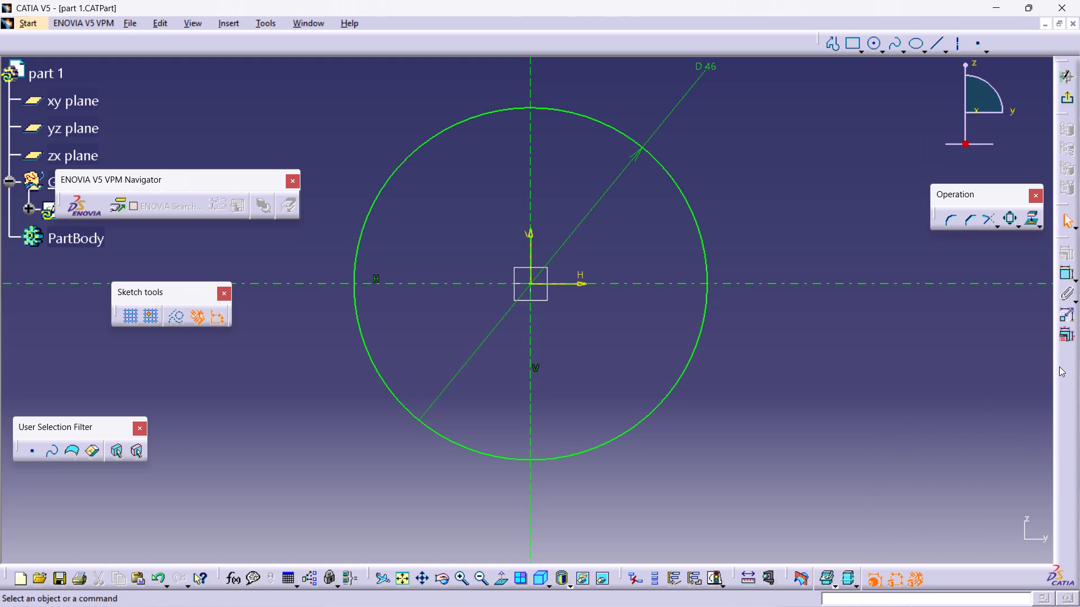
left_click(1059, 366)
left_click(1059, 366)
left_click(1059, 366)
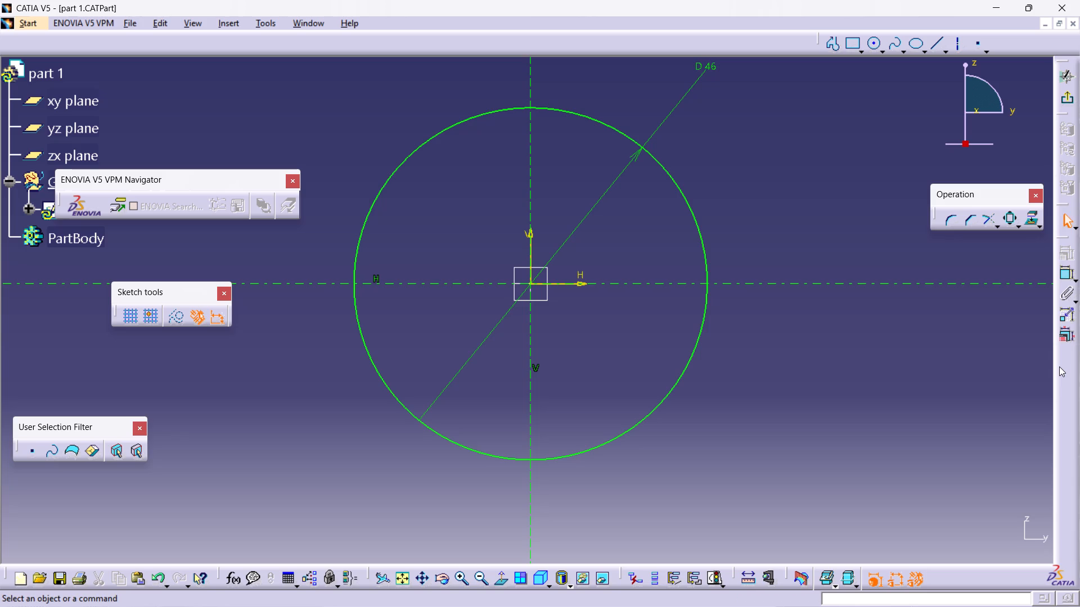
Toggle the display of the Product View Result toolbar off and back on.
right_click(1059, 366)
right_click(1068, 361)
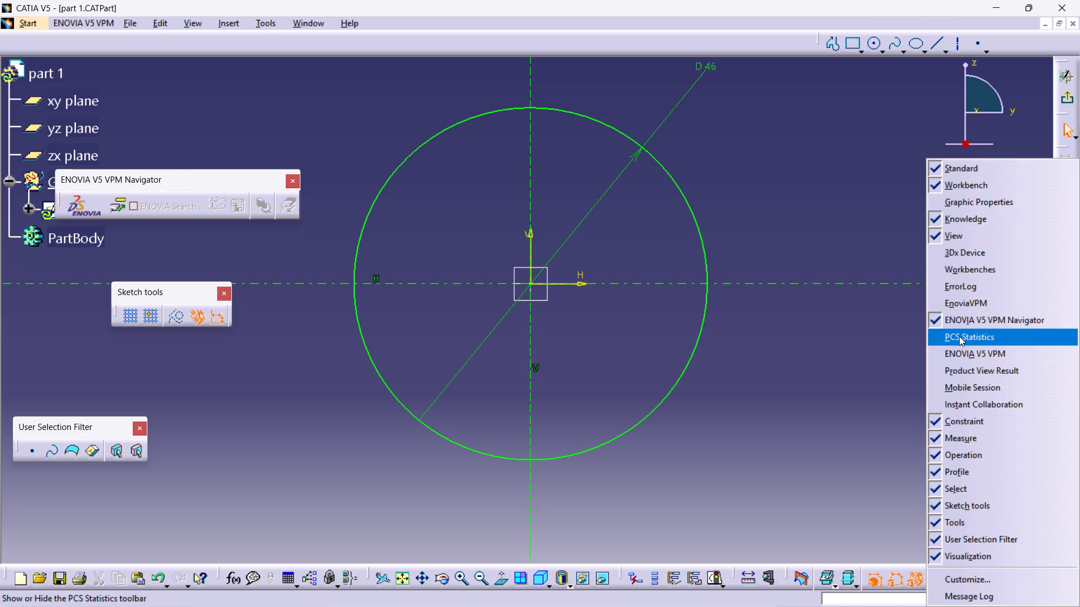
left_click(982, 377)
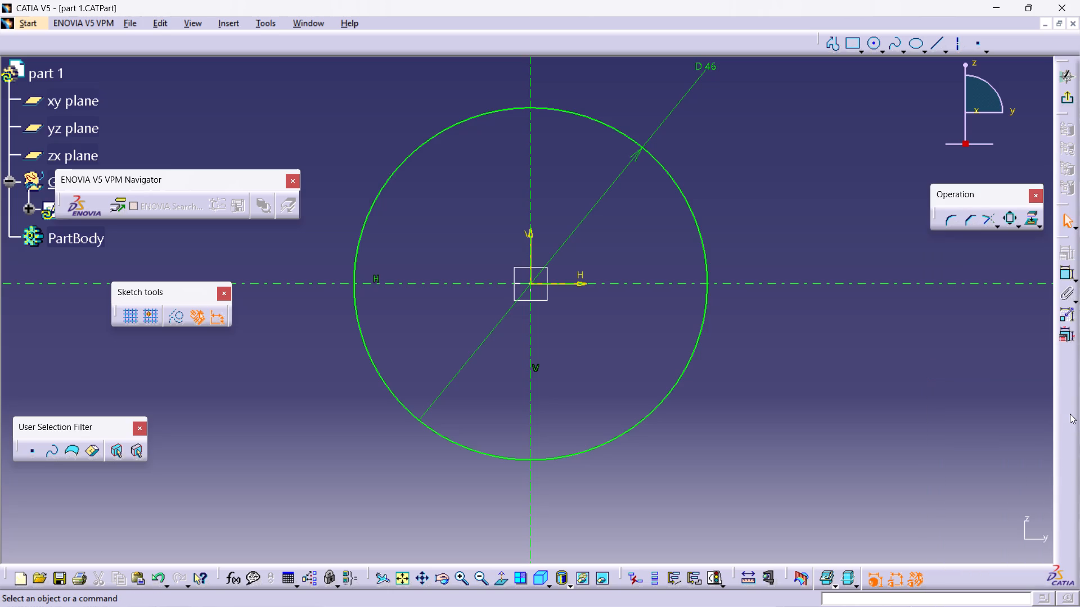
Turn on the display of the Workbenches toolbar.
left_click(1070, 411)
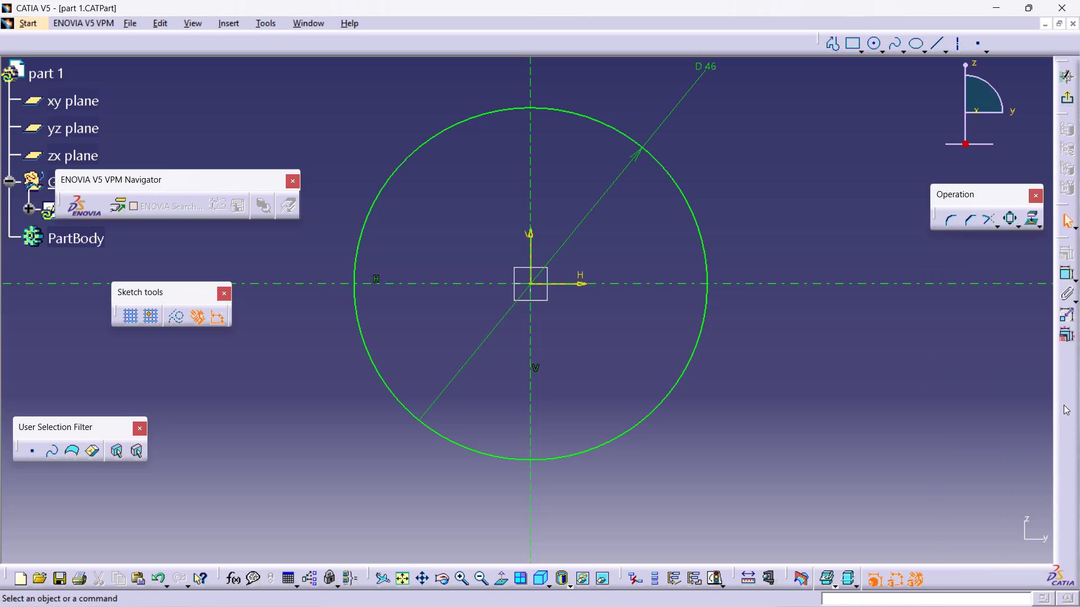
left_click(1065, 400)
right_click(1072, 397)
right_click(1075, 469)
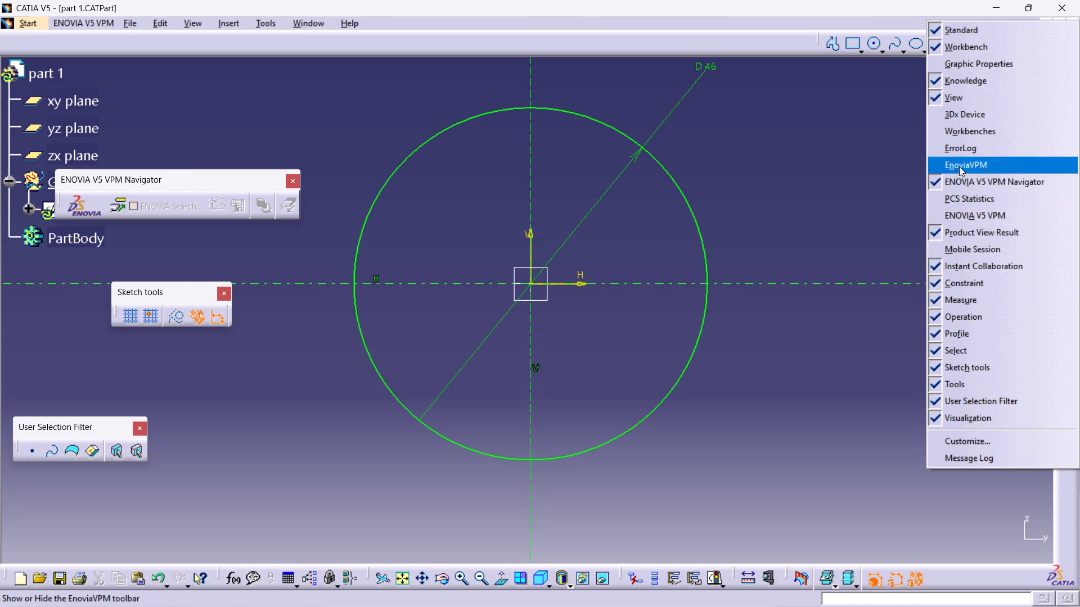
left_click(966, 133)
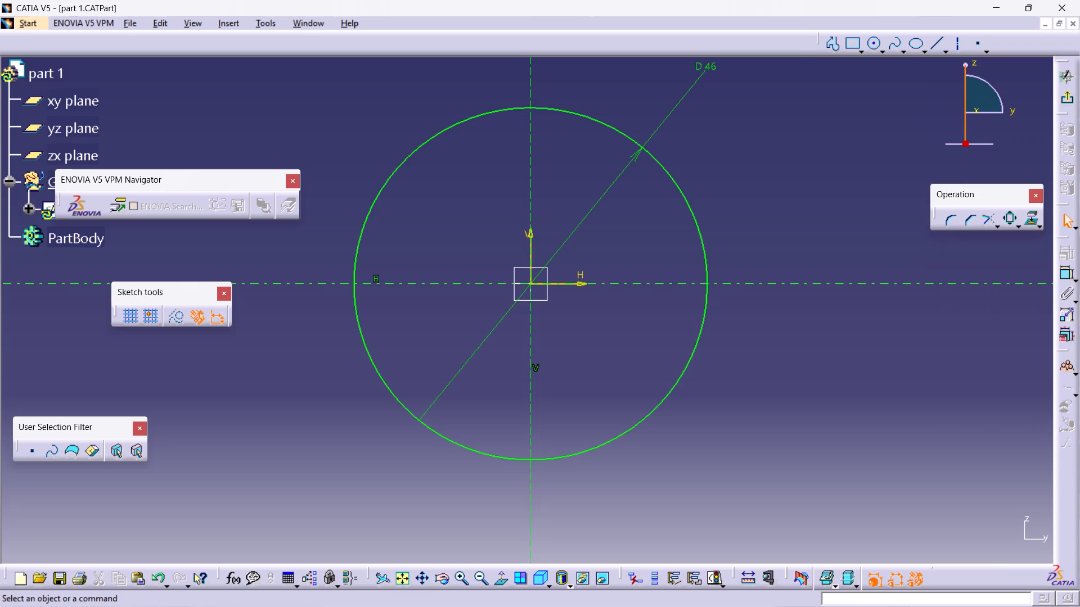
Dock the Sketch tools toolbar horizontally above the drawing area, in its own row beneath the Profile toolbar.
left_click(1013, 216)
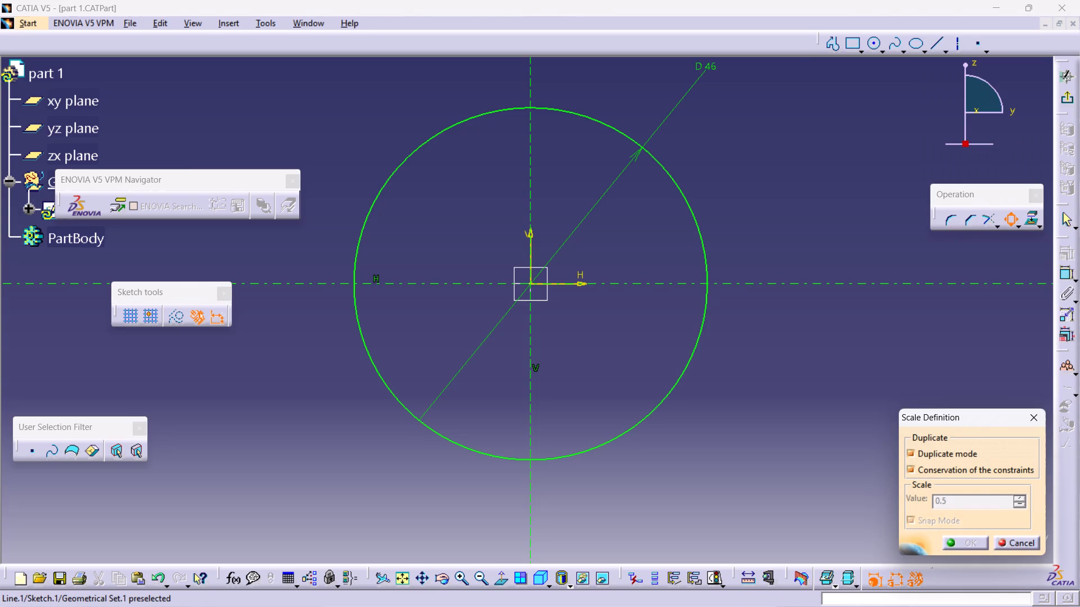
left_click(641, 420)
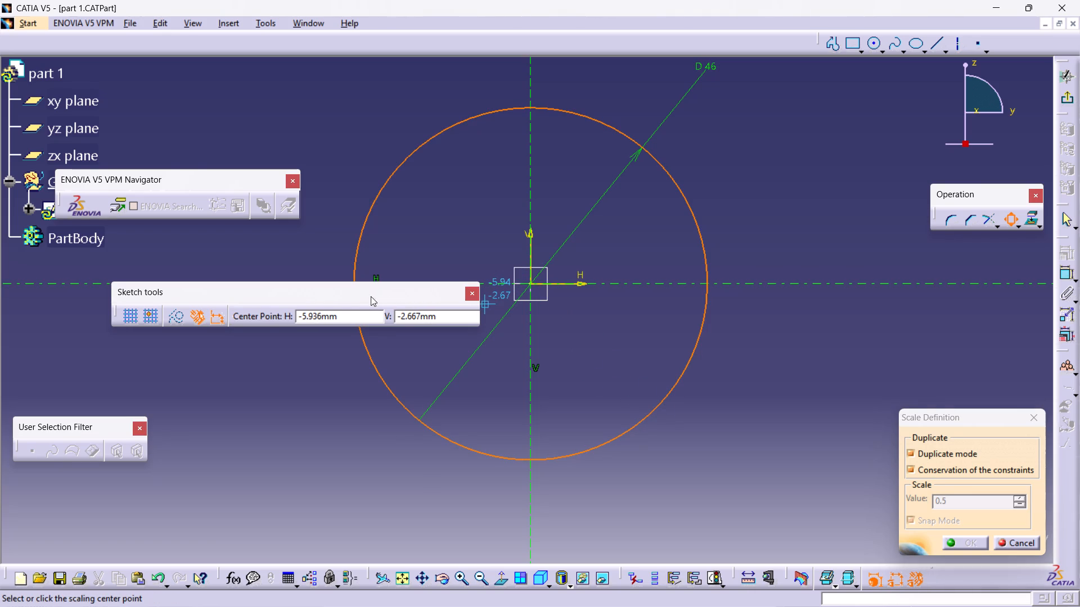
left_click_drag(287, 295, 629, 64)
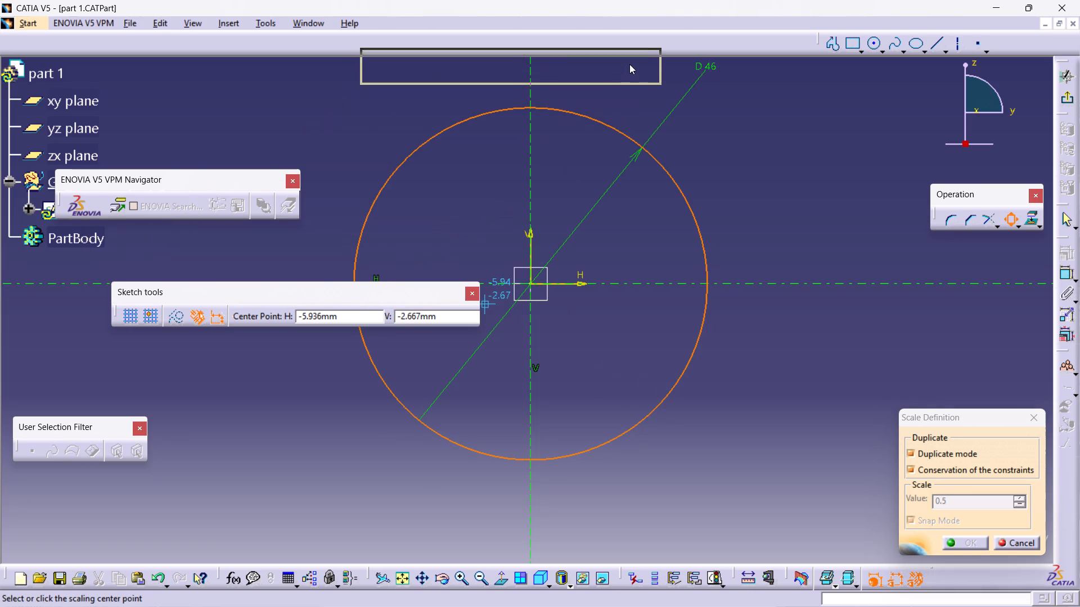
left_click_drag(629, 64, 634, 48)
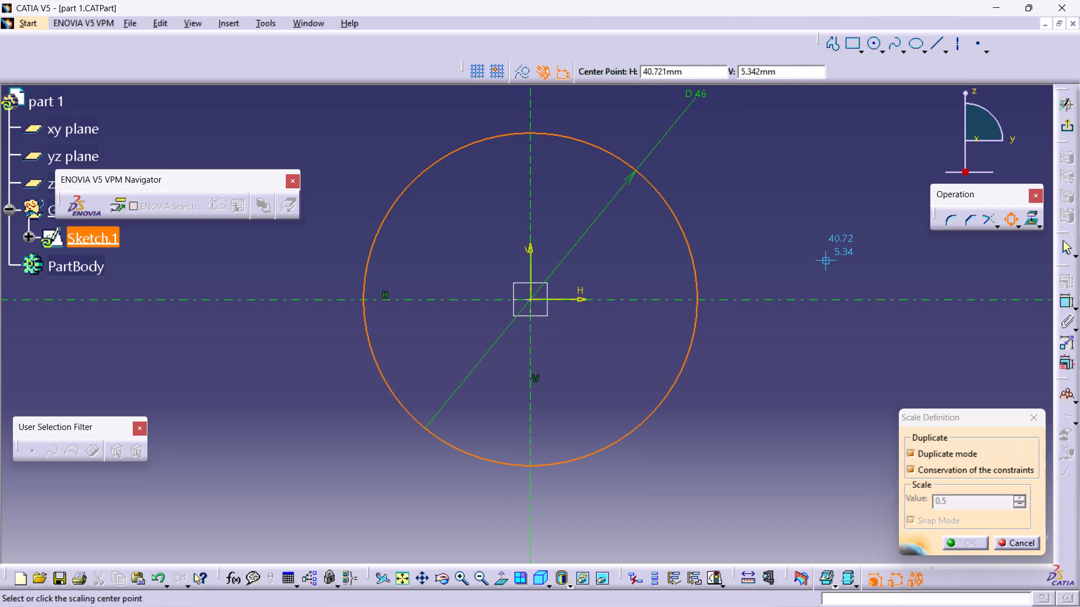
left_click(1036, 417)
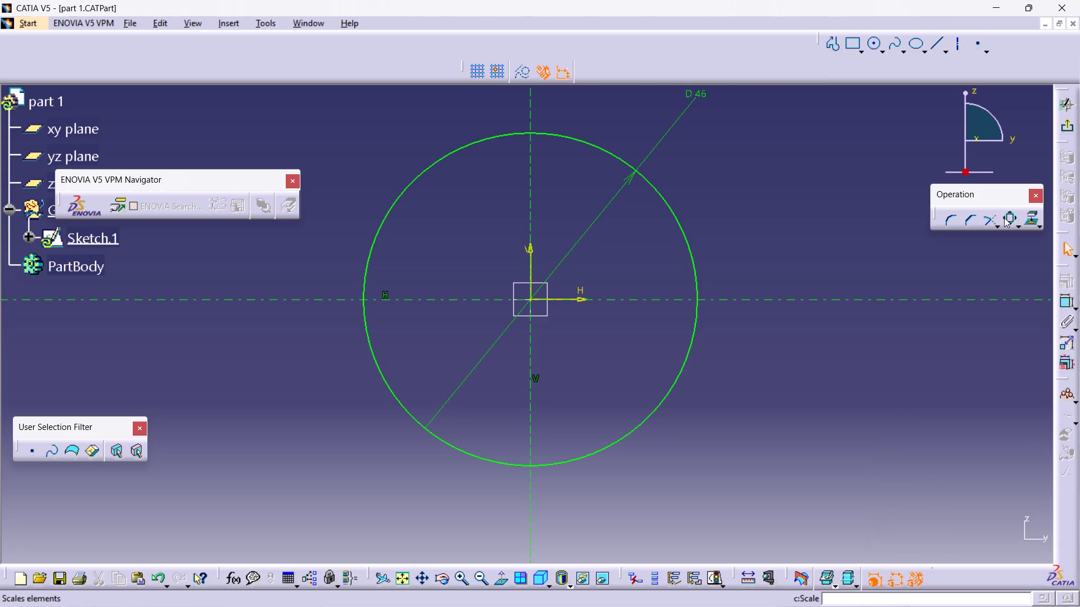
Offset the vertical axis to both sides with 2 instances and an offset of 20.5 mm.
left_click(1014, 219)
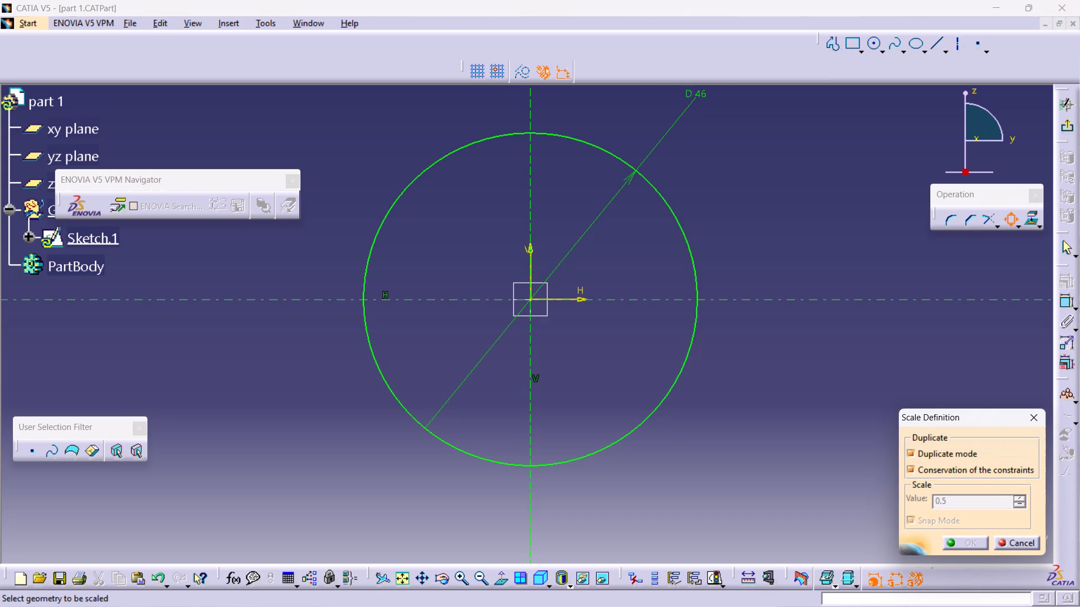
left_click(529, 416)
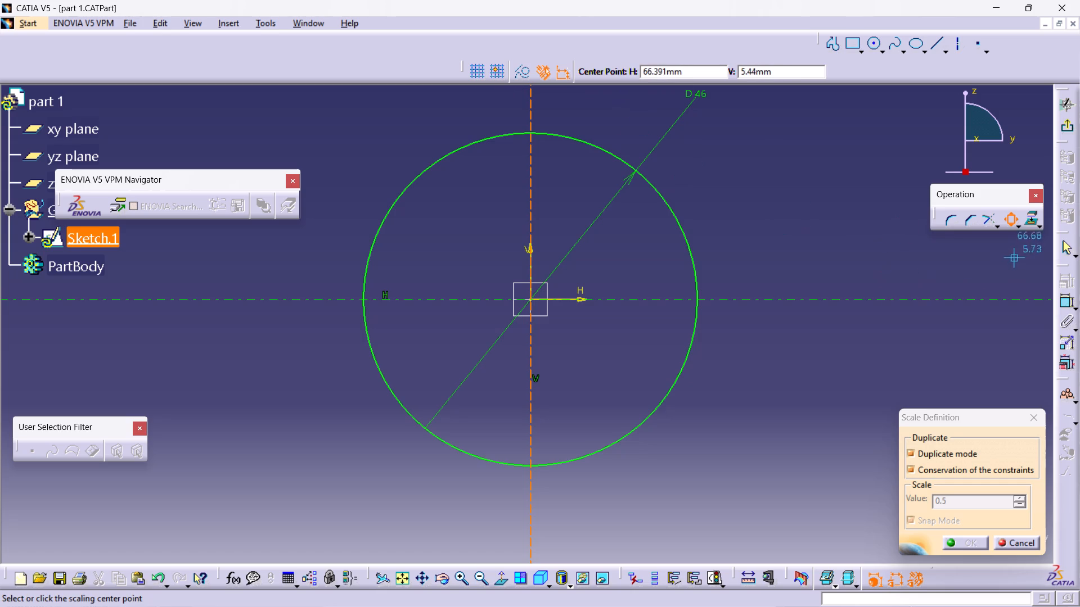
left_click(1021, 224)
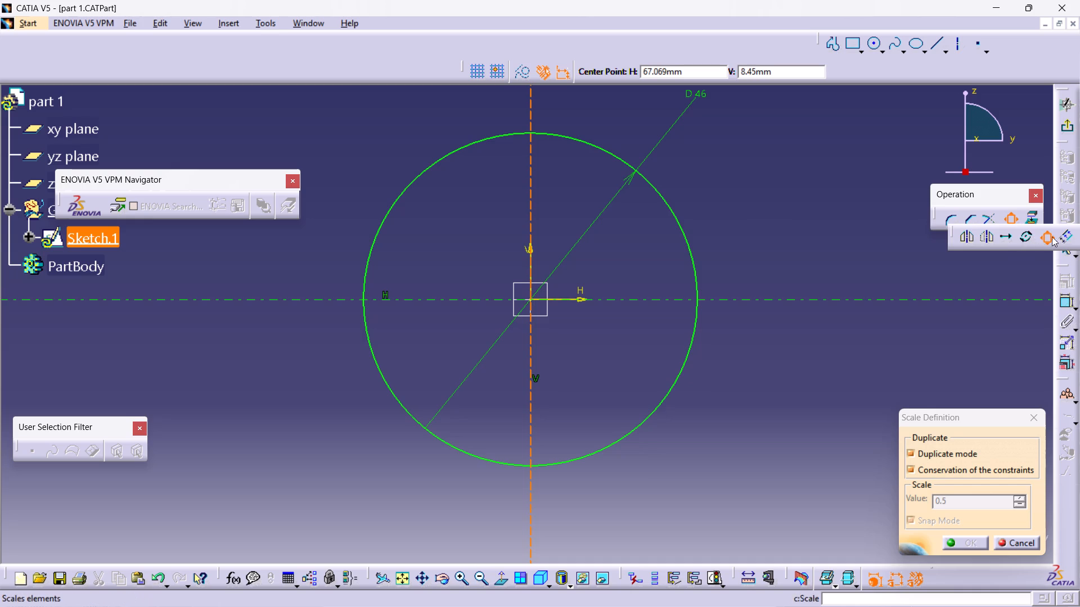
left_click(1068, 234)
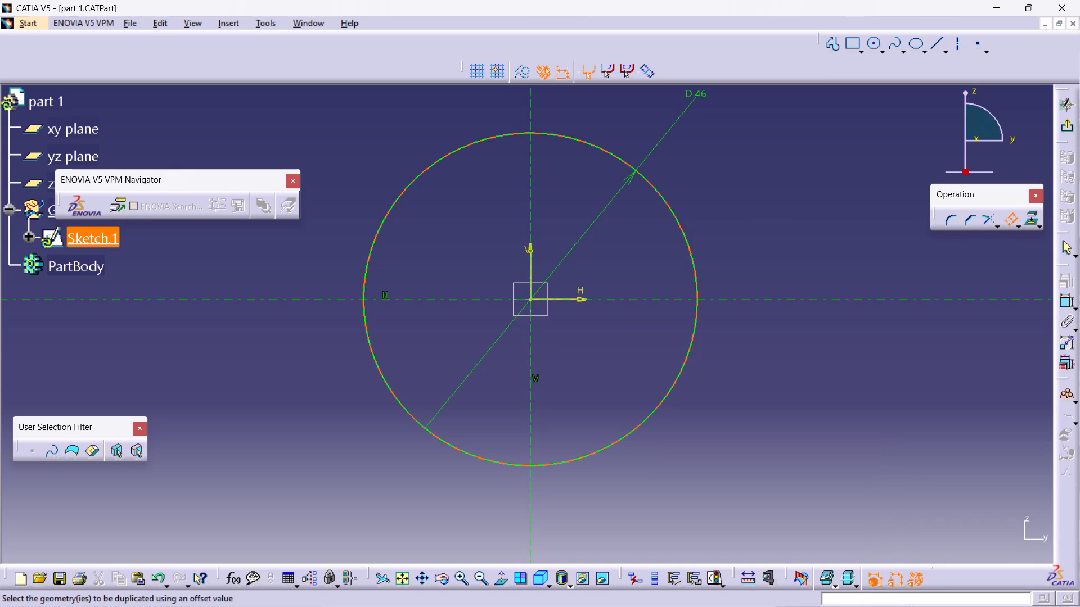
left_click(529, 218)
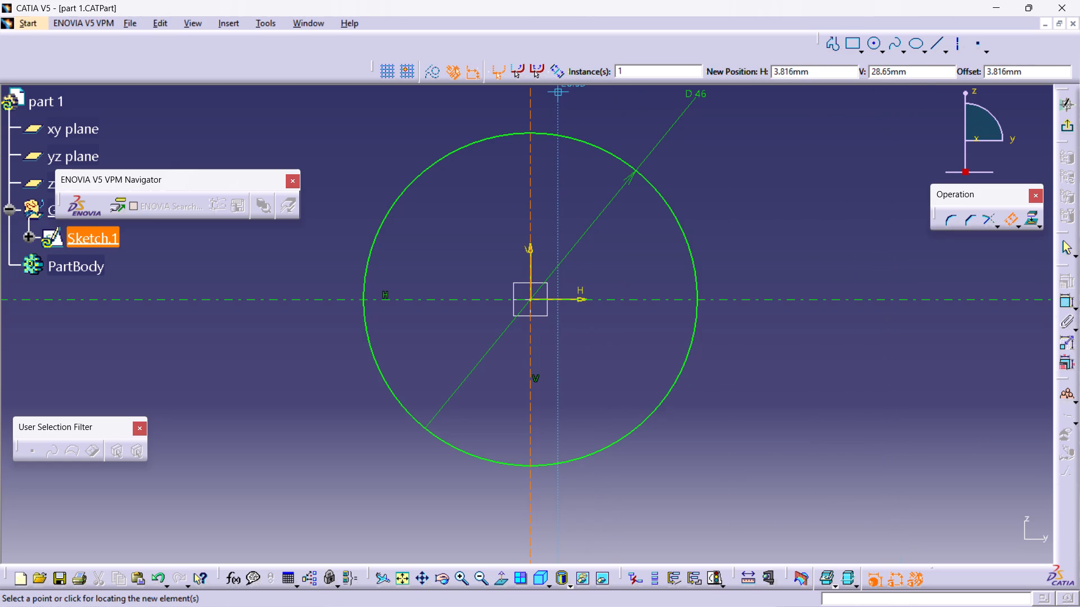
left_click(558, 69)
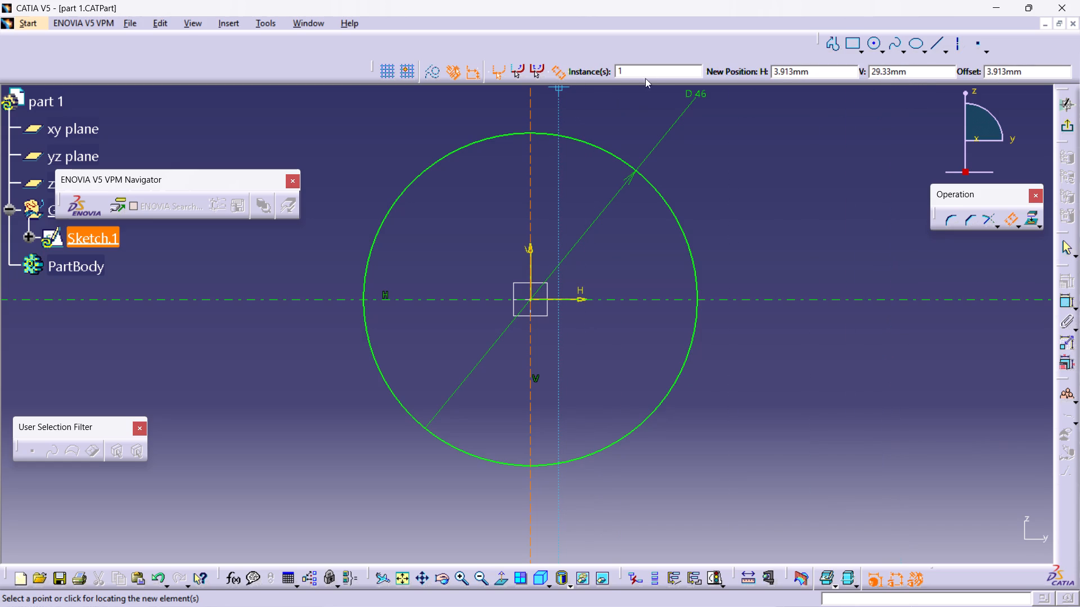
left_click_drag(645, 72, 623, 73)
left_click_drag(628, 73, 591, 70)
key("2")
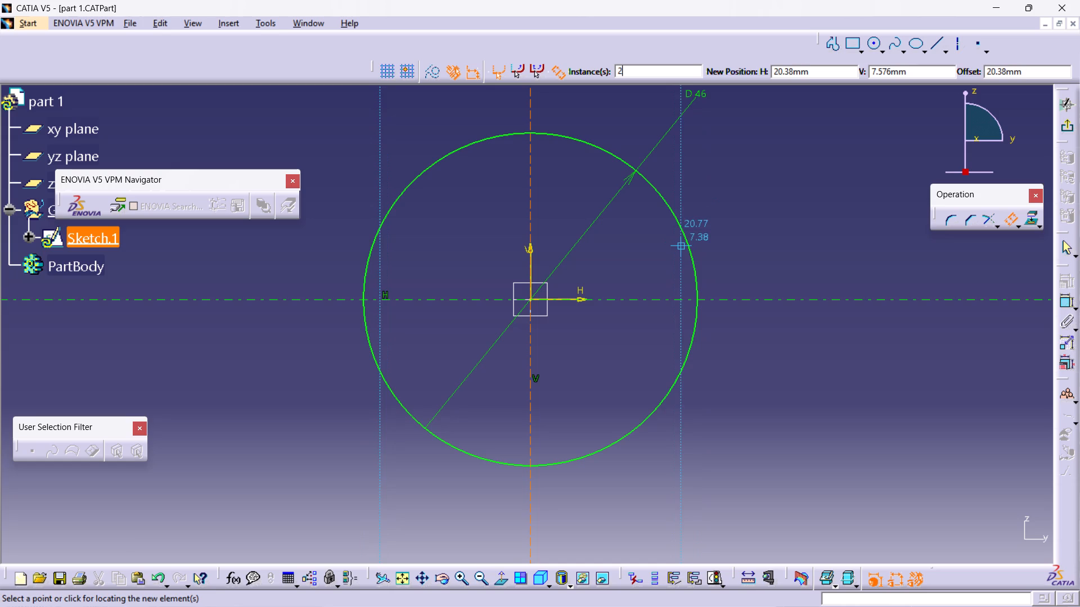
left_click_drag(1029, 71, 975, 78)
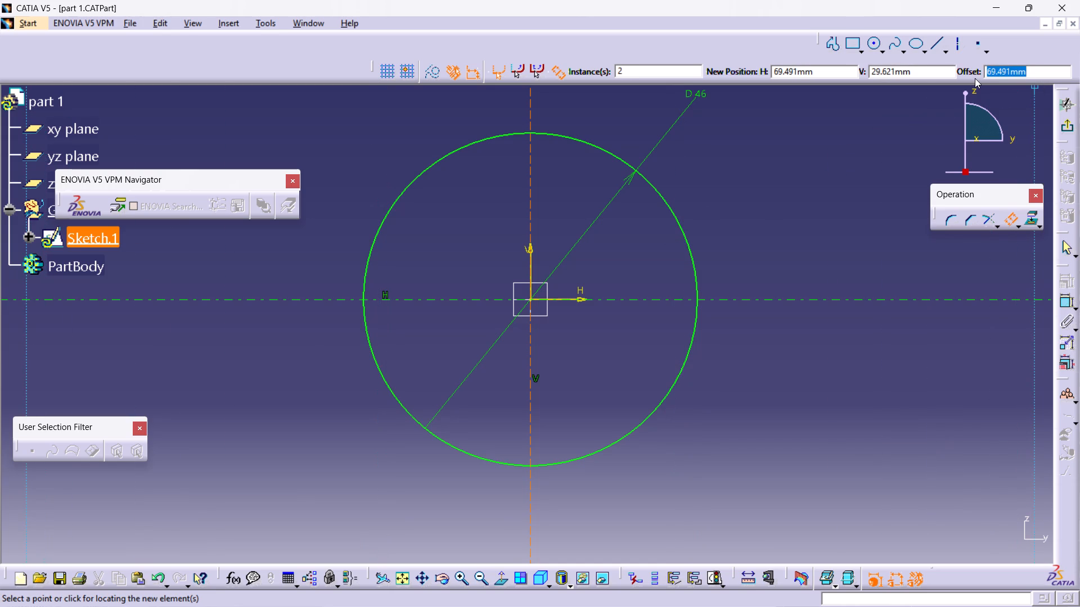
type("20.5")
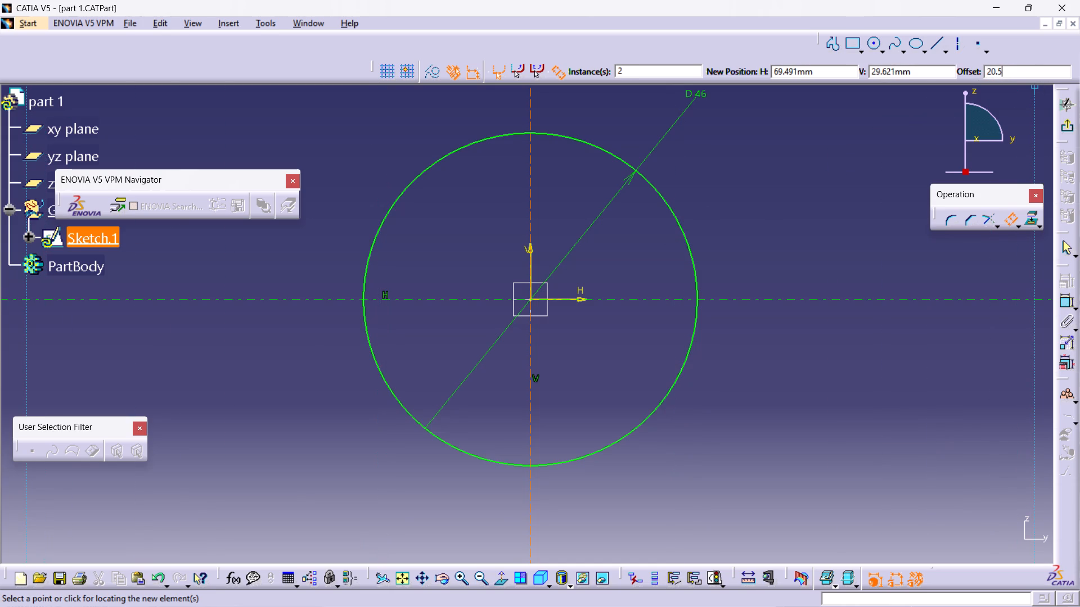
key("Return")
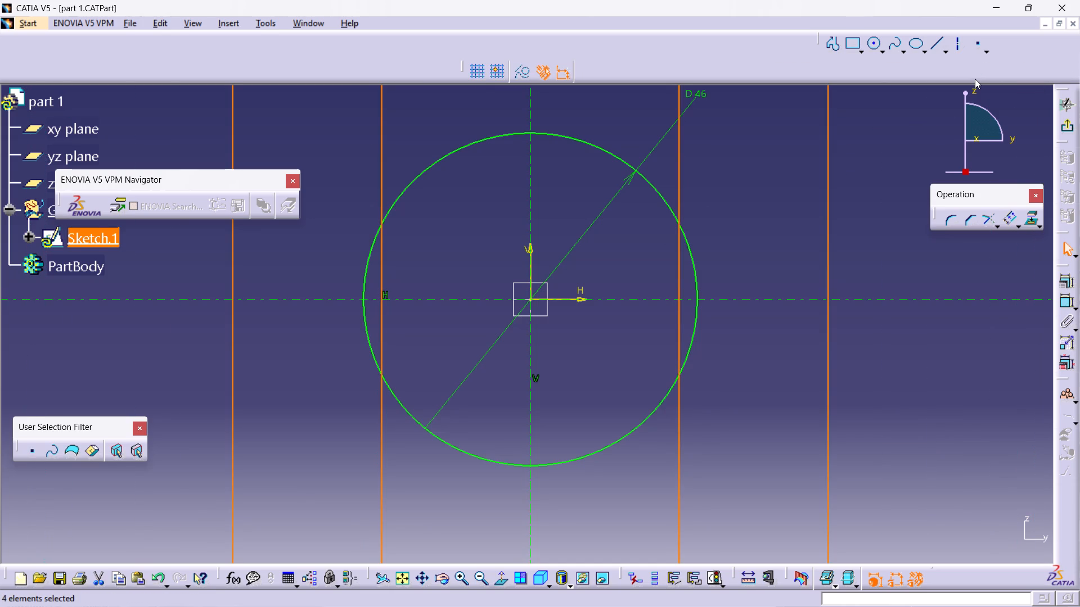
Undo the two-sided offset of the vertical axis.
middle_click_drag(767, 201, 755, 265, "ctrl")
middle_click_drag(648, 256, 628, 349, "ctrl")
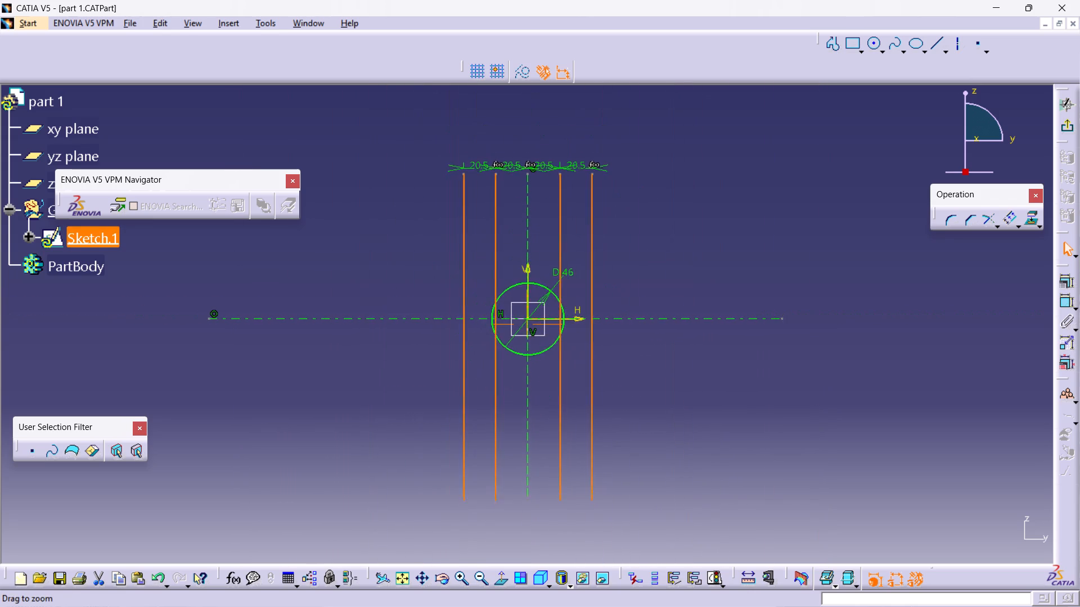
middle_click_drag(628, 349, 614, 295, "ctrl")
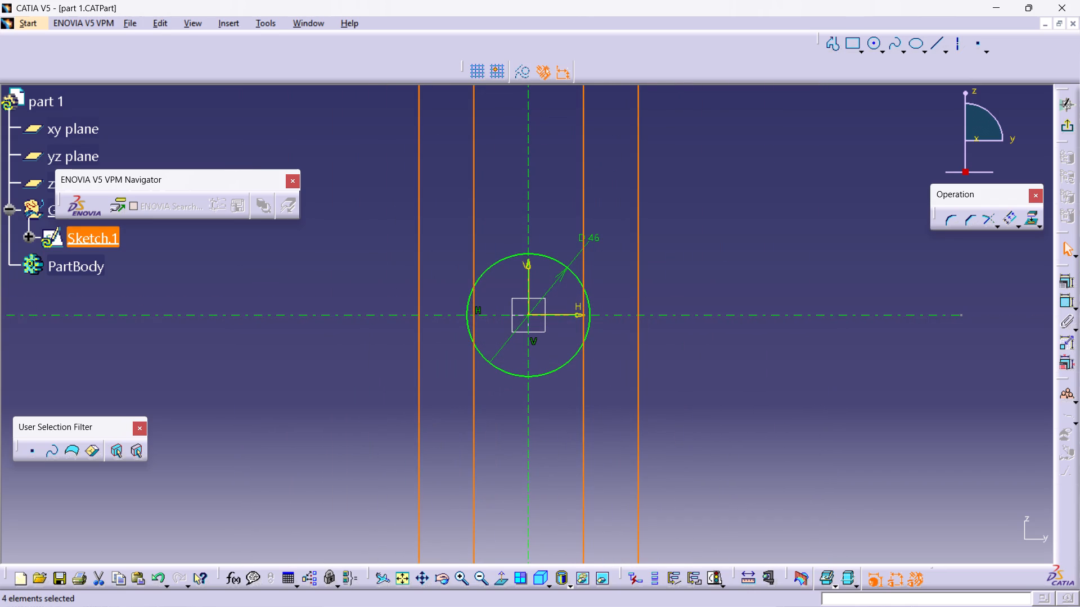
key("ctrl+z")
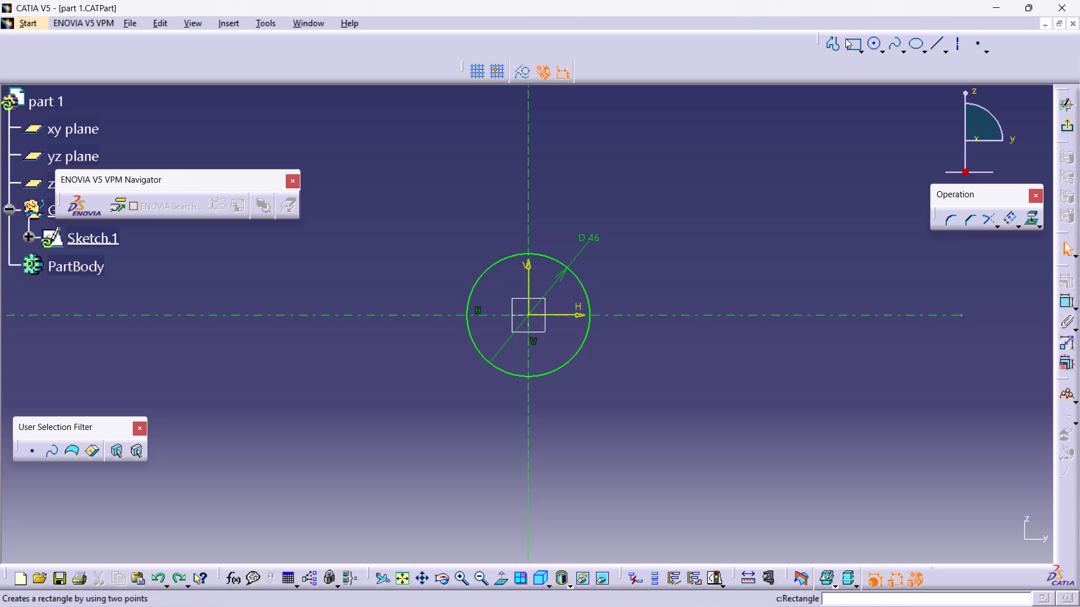
Move the Sketch tools toolbar into the same docked row as the Profile toolbar, just before it.
left_click_drag(819, 42, 818, 84)
left_click_drag(458, 38, 695, 175)
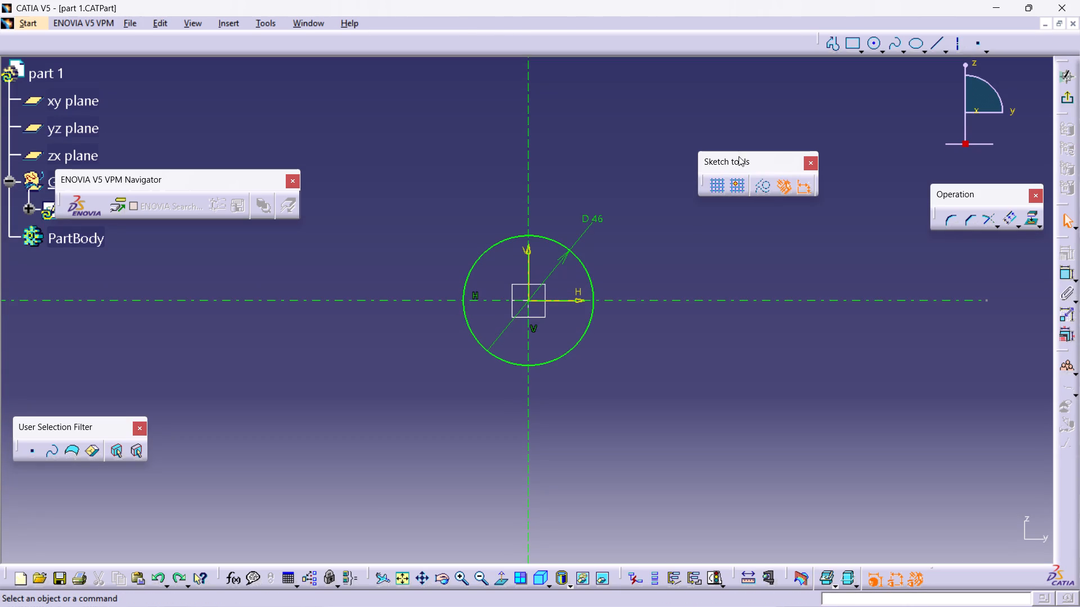
left_click_drag(750, 159, 731, 43)
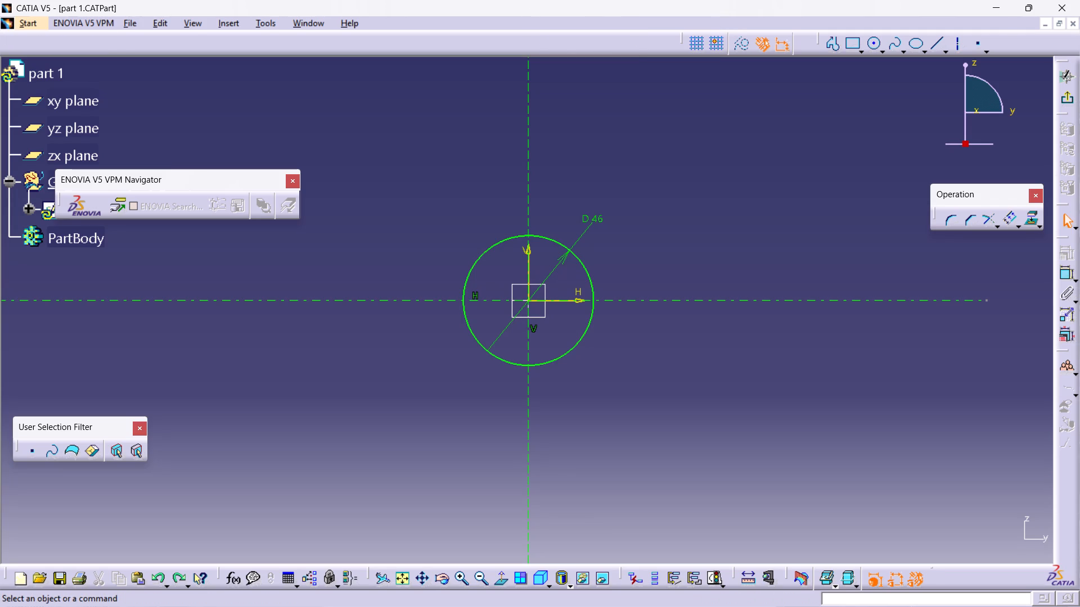
Dock the floating ENOVIA V5 VPM Navigator toolbar in the row above the drawing area.
left_click_drag(175, 180, 328, 66)
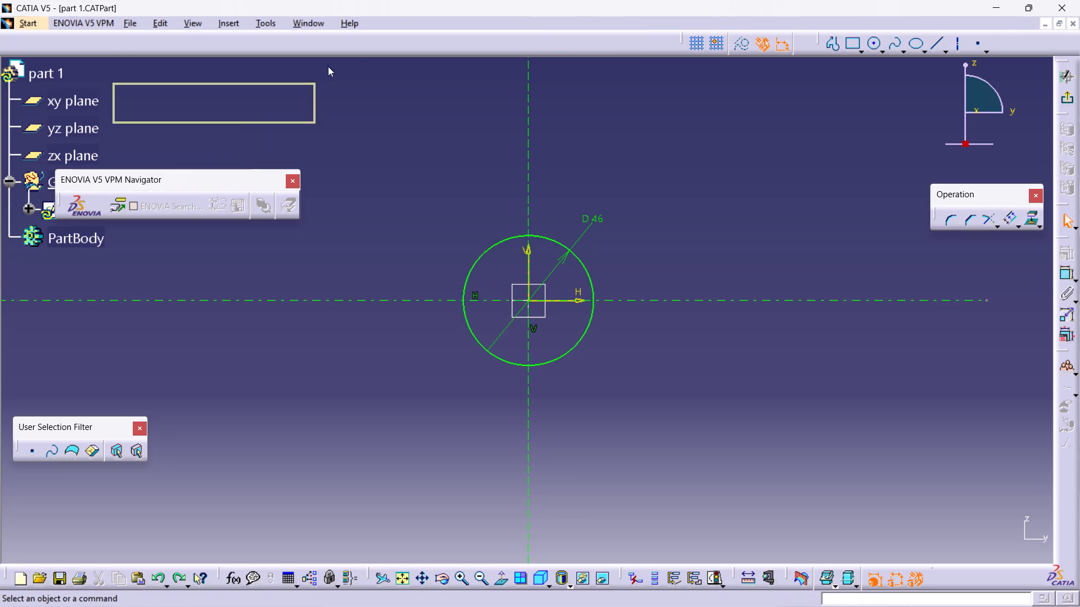
left_click_drag(328, 66, 429, 43)
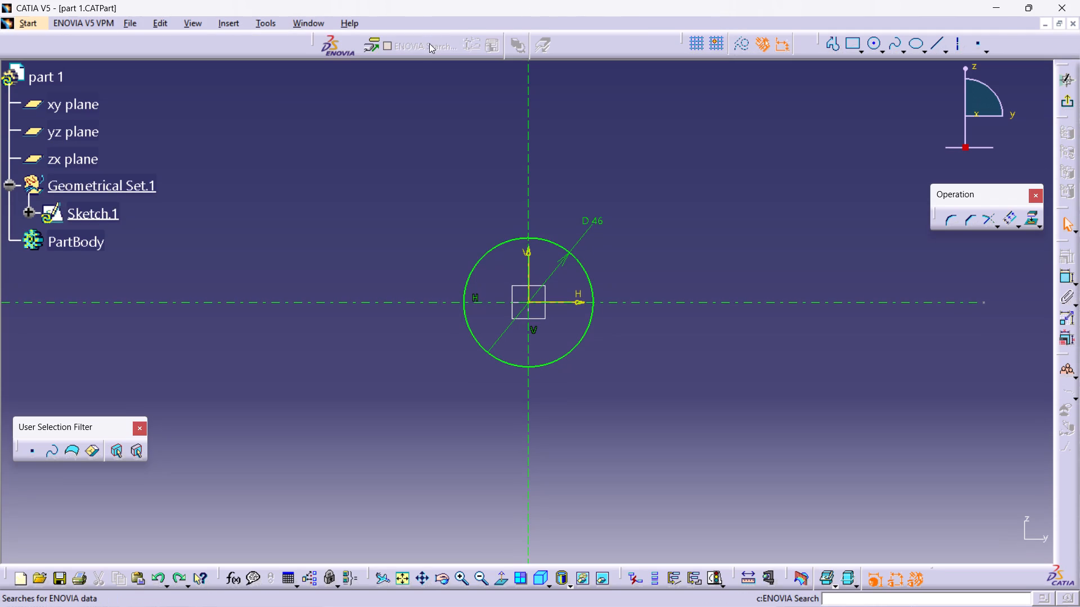
Dock the User Selection Filter toolbar in the top row, beside the ENOVIA V5 VPM Navigator toolbar.
left_click_drag(61, 425, 75, 324)
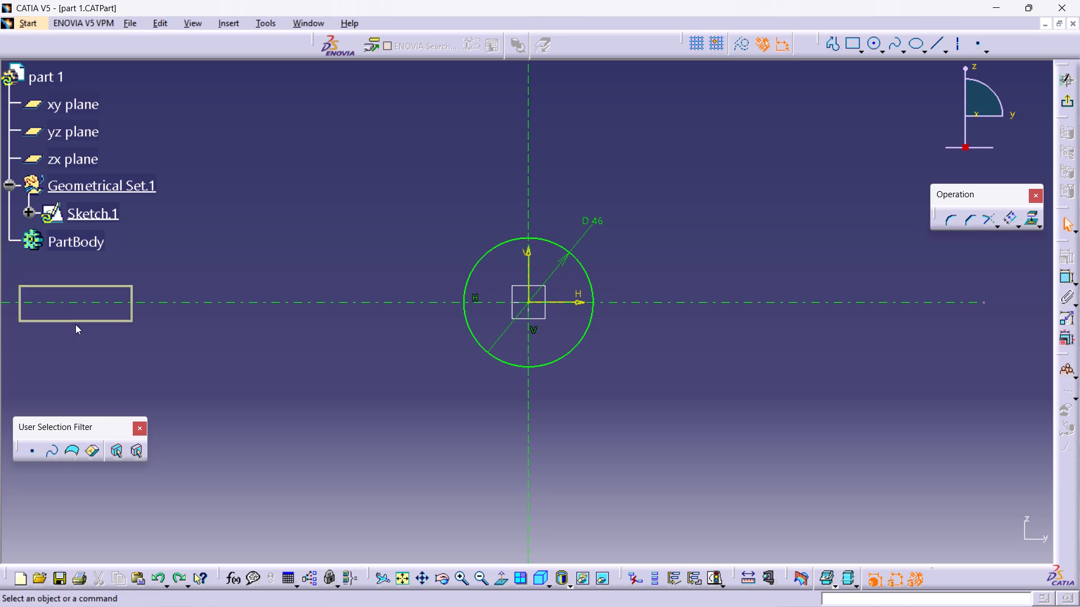
left_click_drag(75, 324, 210, 46)
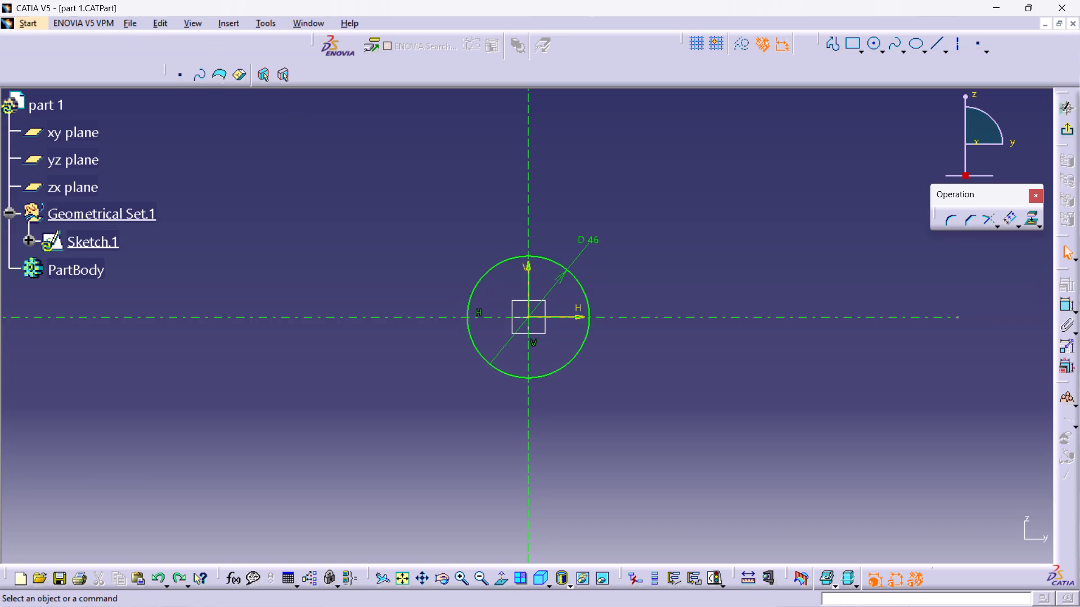
left_click_drag(167, 67, 165, 104)
left_click_drag(222, 88, 250, 54)
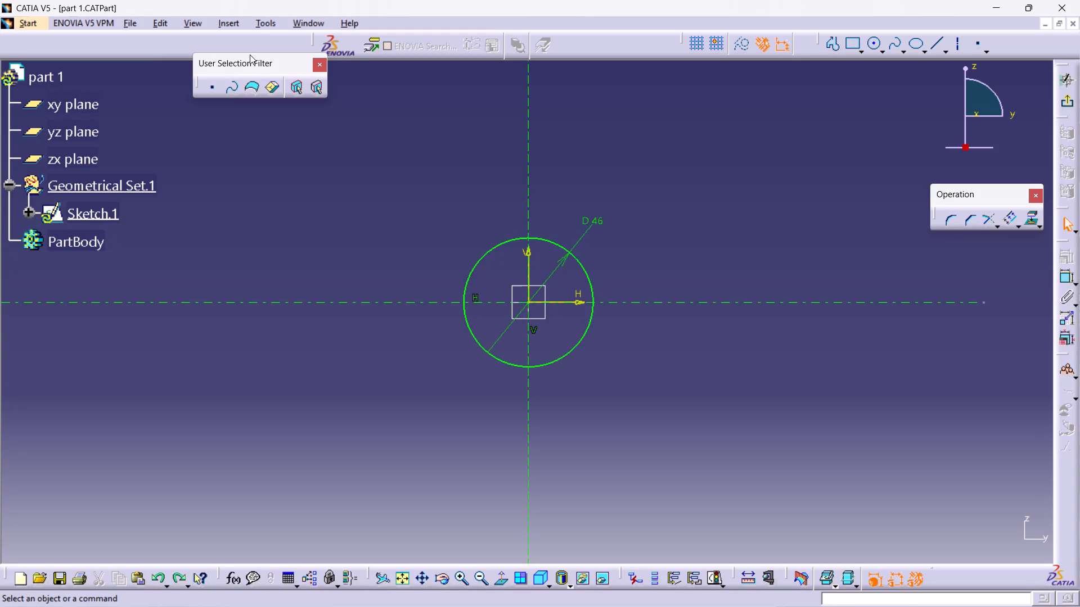
left_click_drag(256, 65, 256, 55)
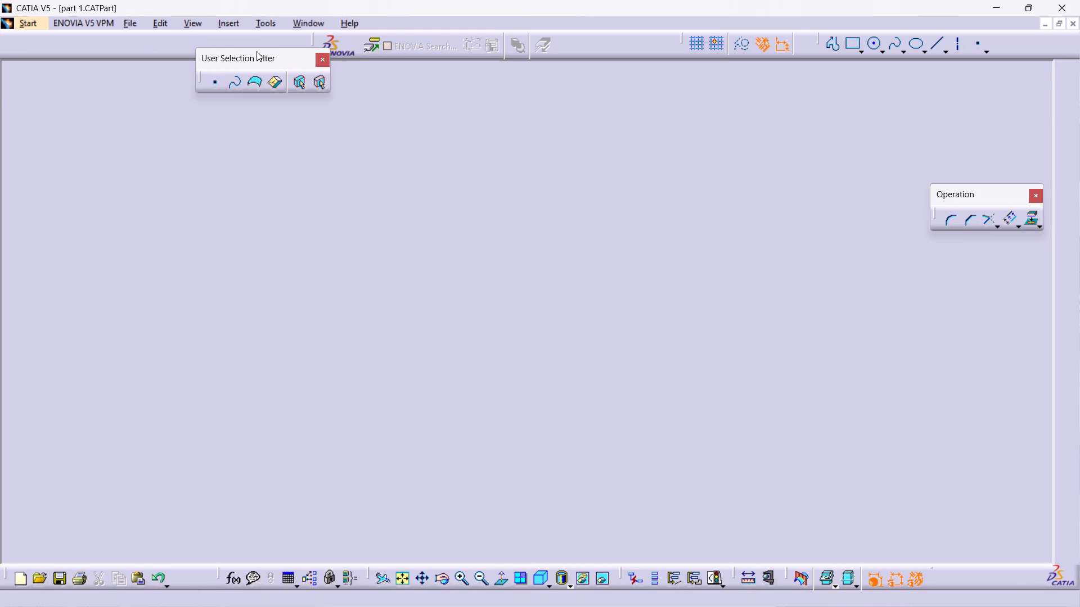
left_click_drag(256, 51, 256, 44)
left_click(256, 44)
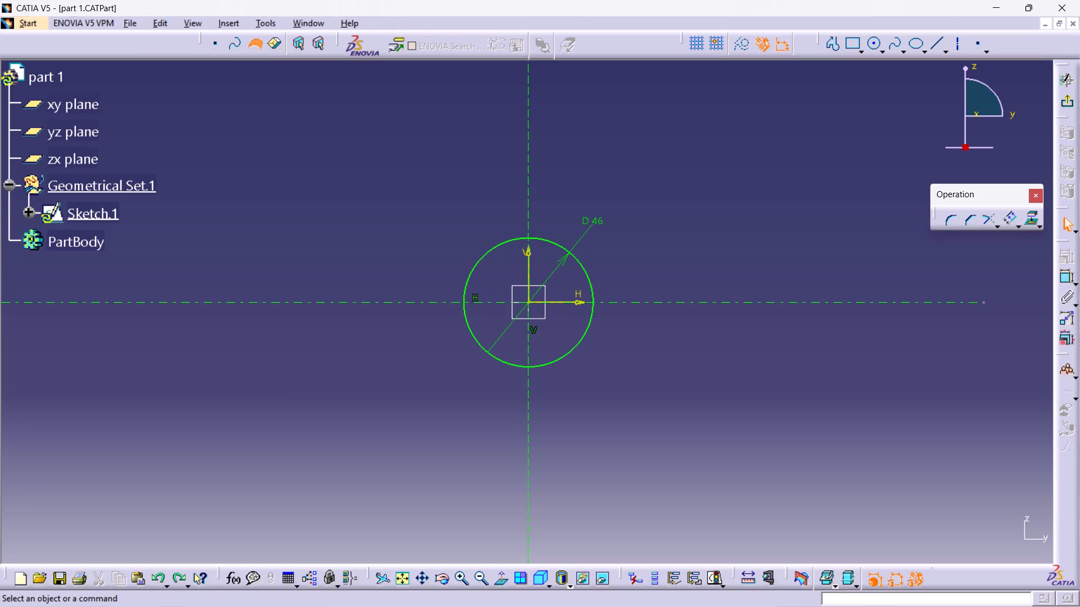
left_click(256, 47)
left_click(271, 116)
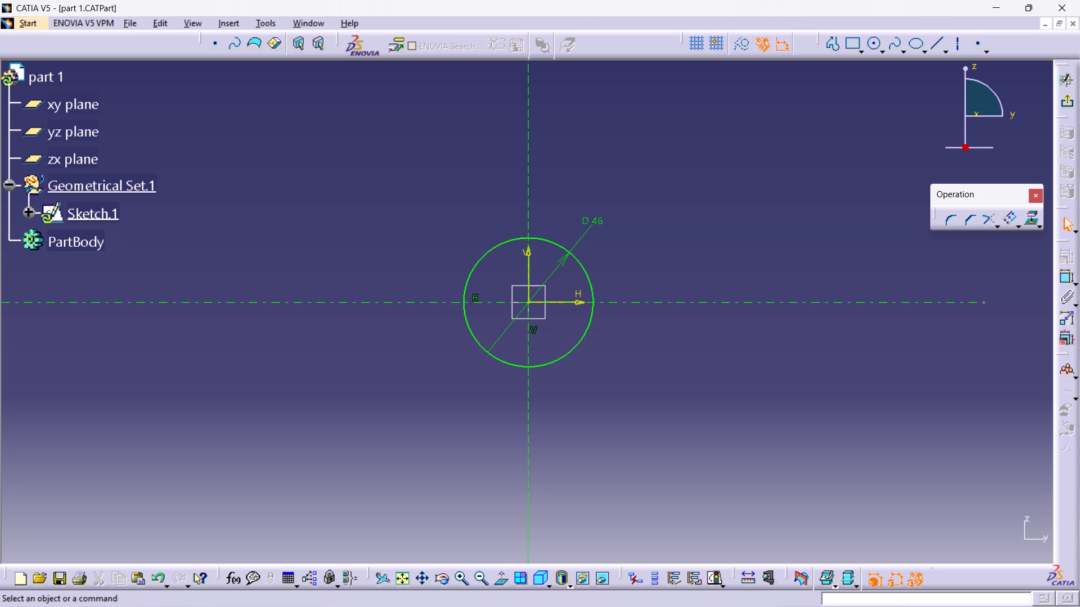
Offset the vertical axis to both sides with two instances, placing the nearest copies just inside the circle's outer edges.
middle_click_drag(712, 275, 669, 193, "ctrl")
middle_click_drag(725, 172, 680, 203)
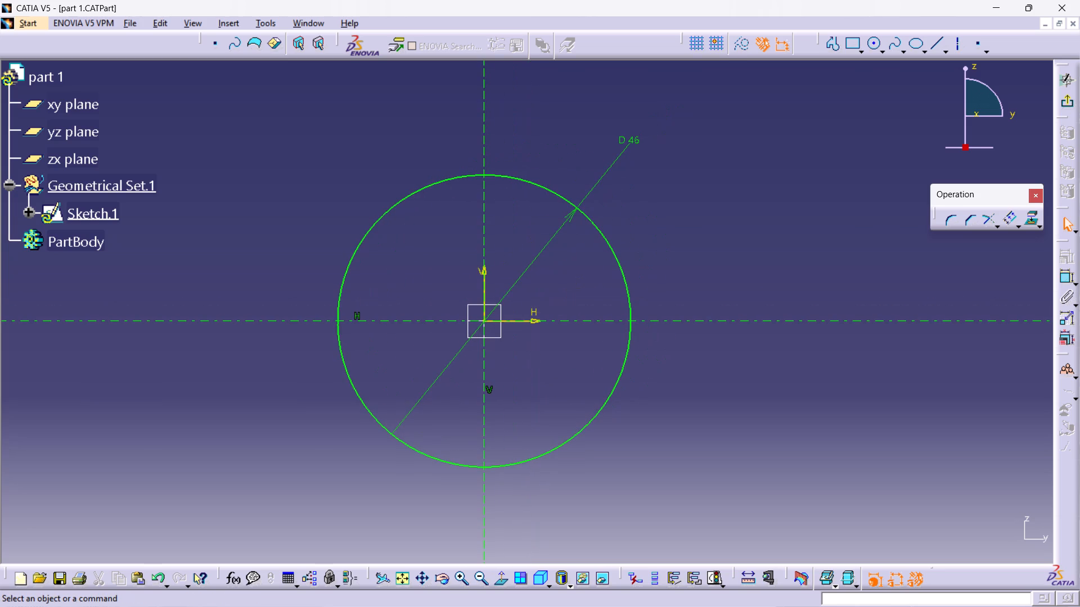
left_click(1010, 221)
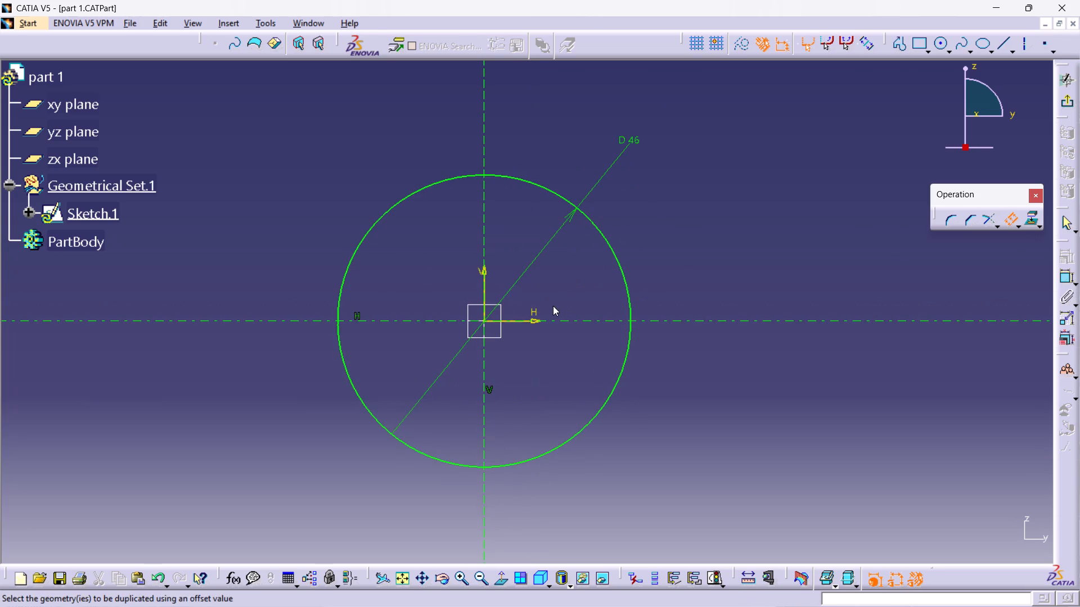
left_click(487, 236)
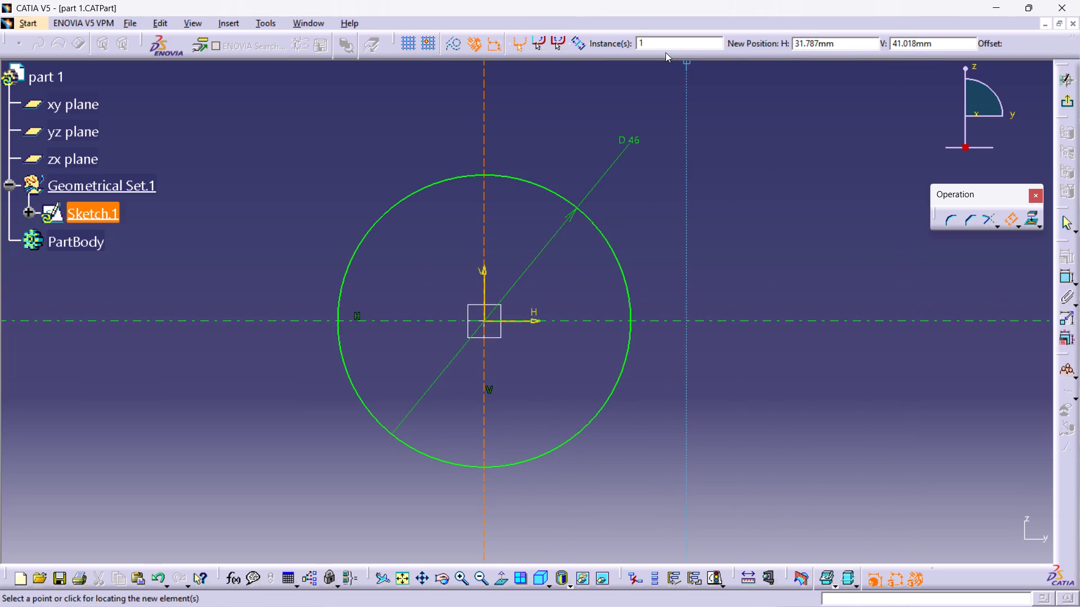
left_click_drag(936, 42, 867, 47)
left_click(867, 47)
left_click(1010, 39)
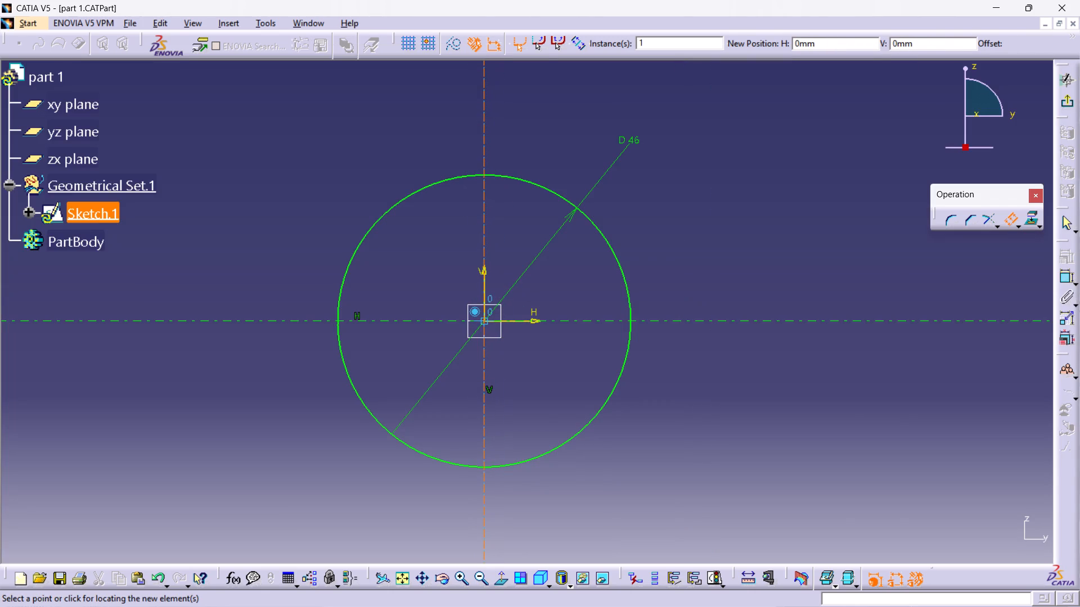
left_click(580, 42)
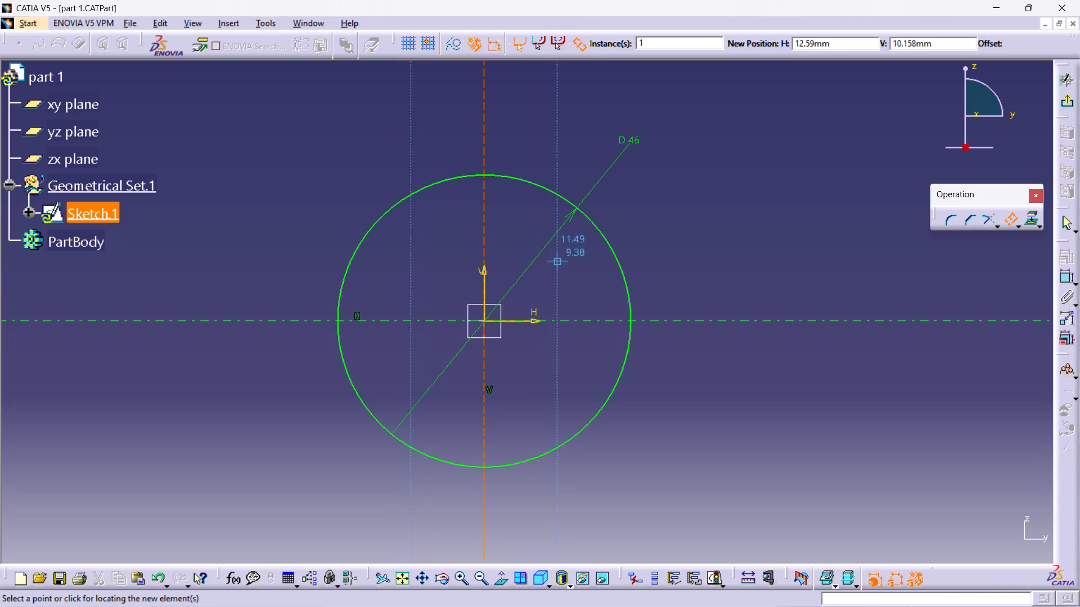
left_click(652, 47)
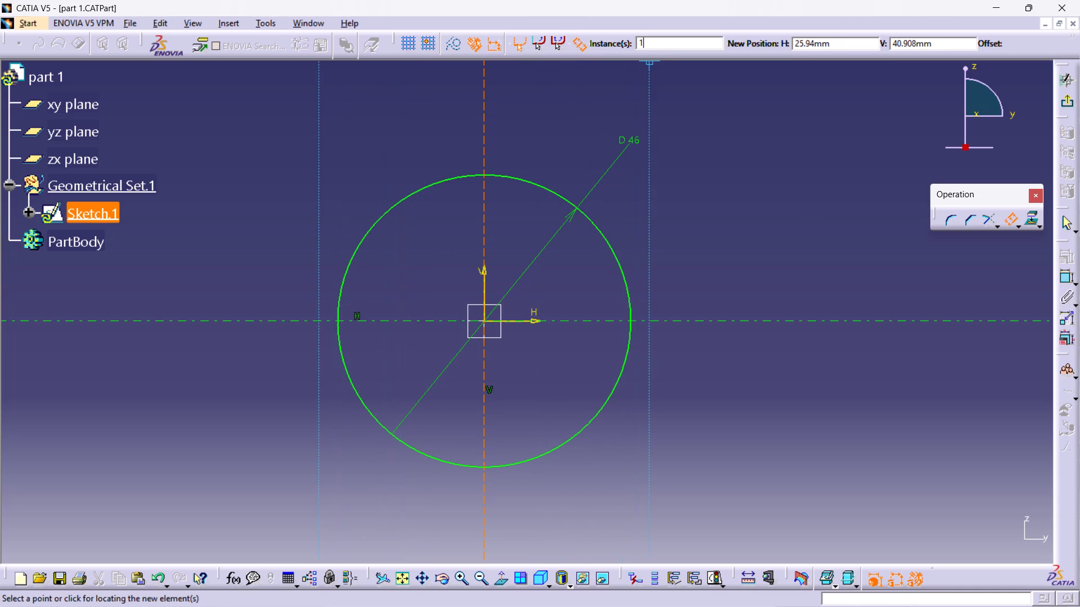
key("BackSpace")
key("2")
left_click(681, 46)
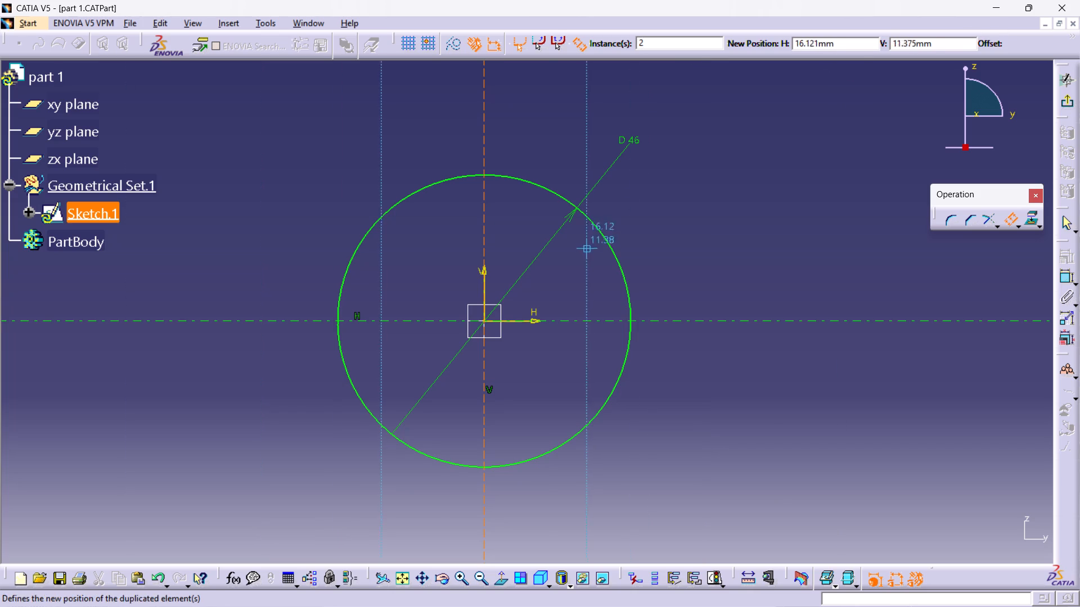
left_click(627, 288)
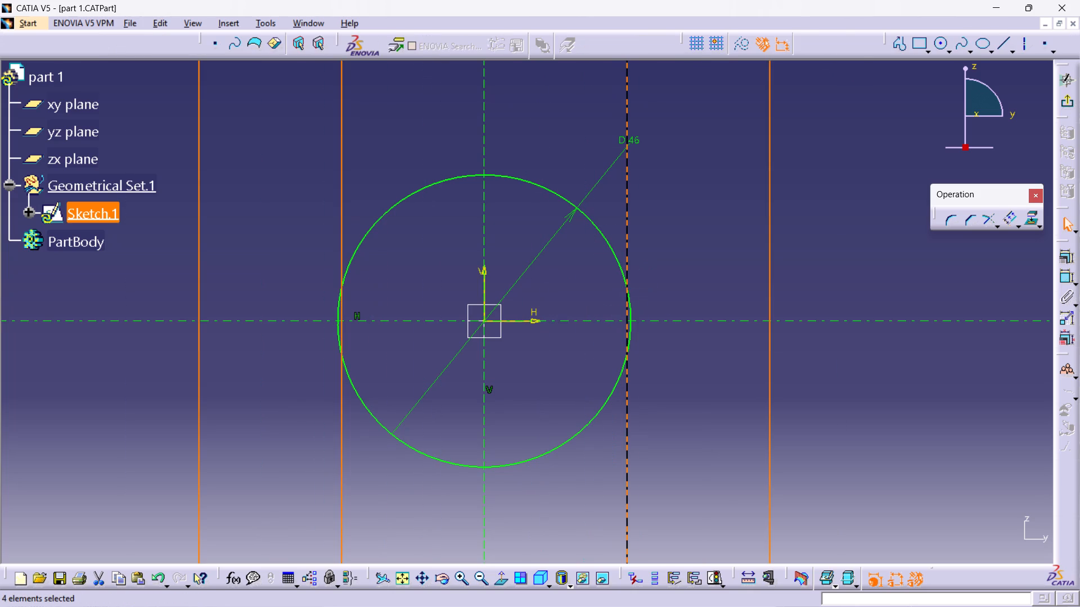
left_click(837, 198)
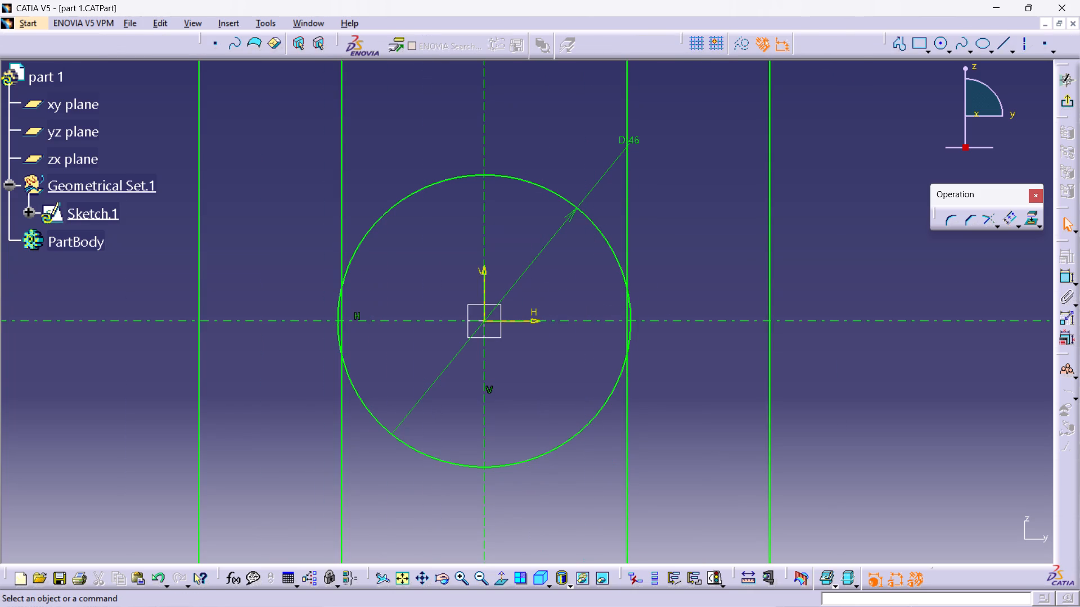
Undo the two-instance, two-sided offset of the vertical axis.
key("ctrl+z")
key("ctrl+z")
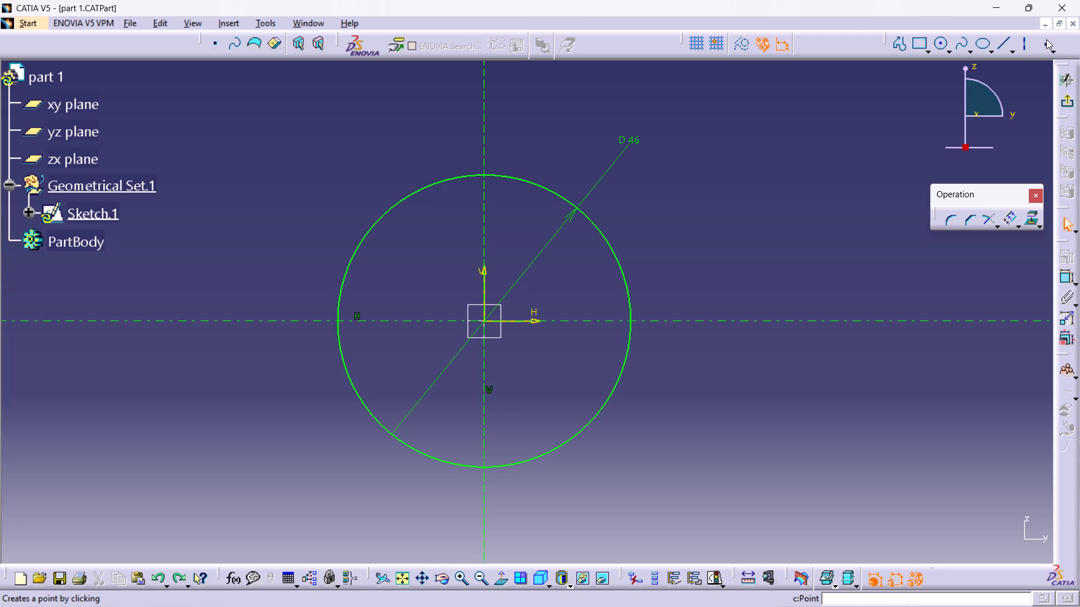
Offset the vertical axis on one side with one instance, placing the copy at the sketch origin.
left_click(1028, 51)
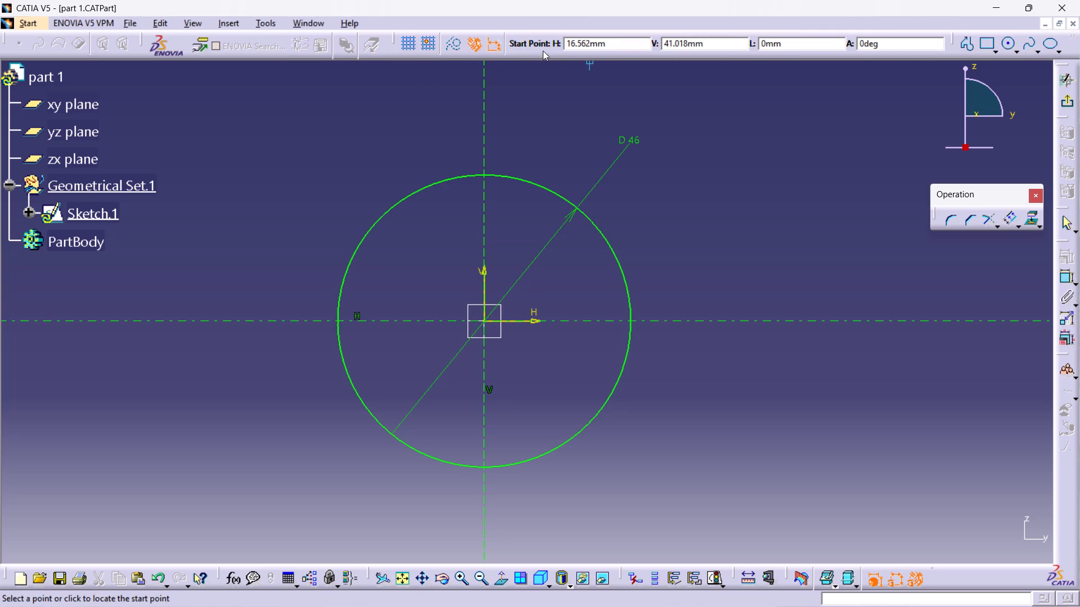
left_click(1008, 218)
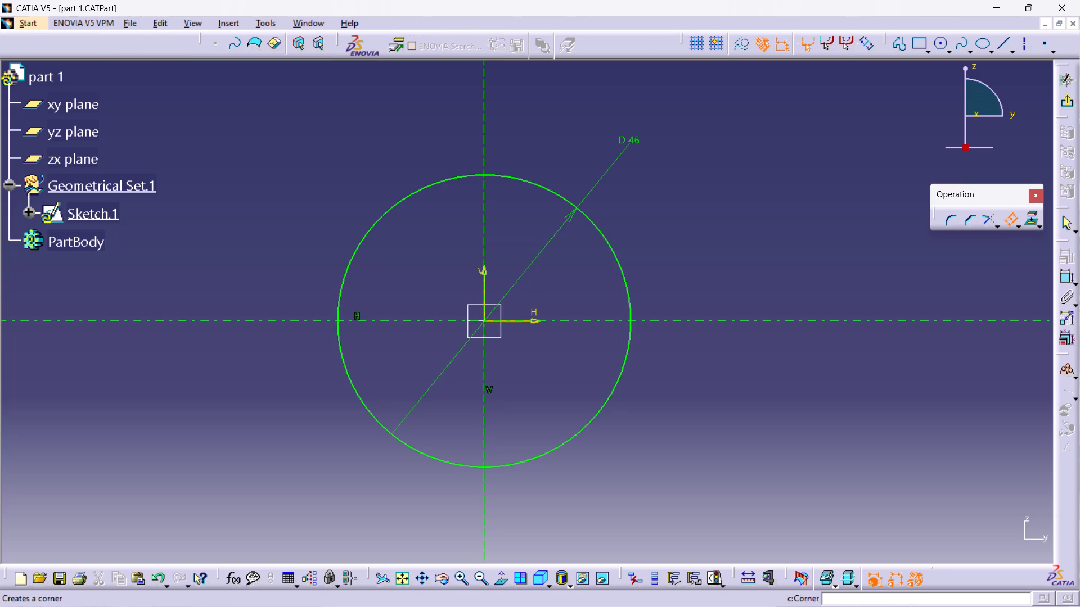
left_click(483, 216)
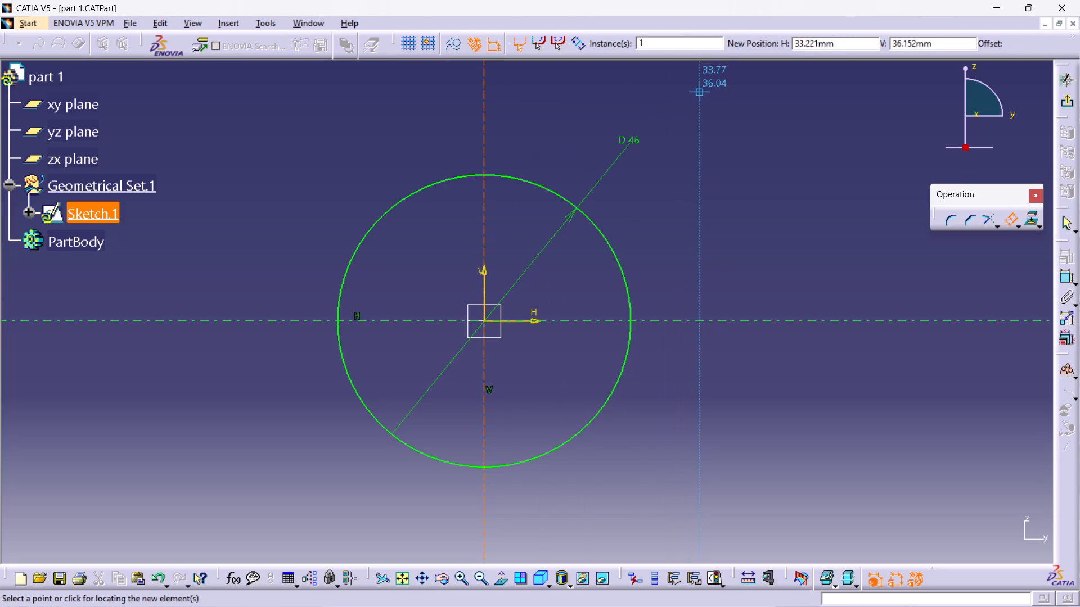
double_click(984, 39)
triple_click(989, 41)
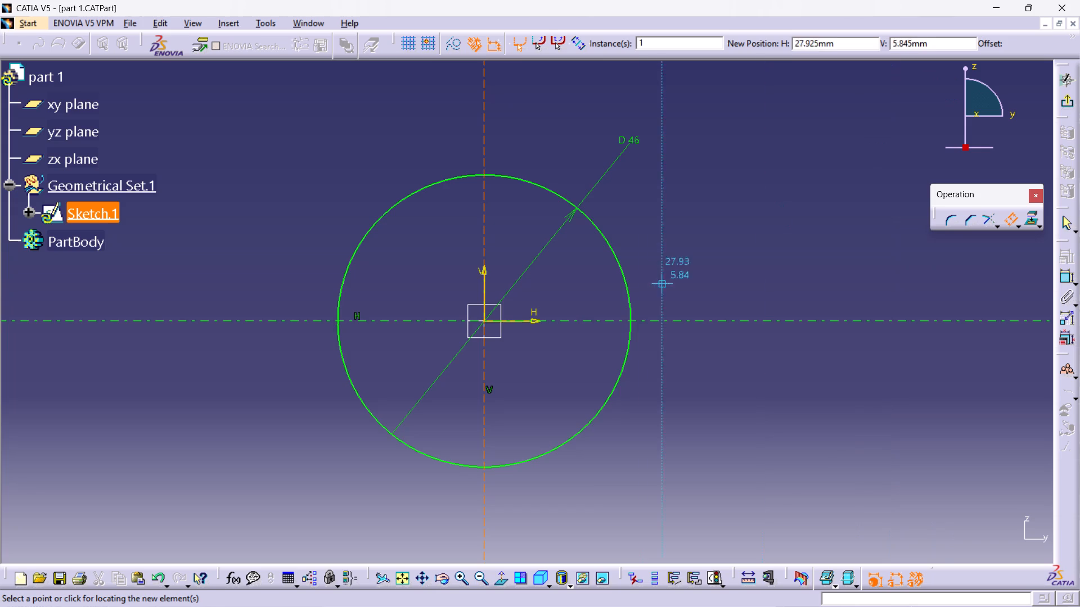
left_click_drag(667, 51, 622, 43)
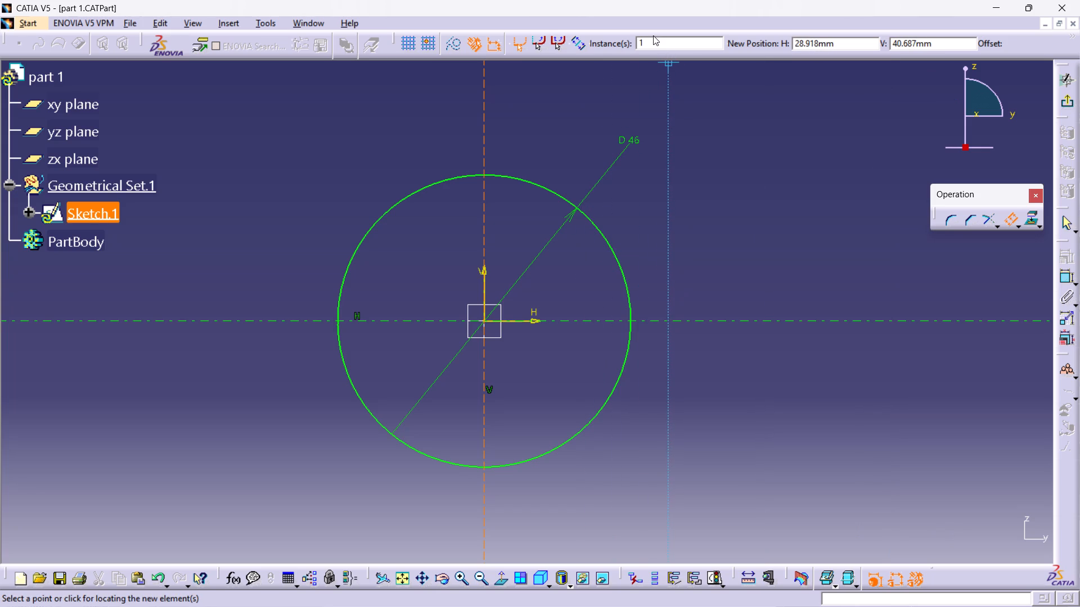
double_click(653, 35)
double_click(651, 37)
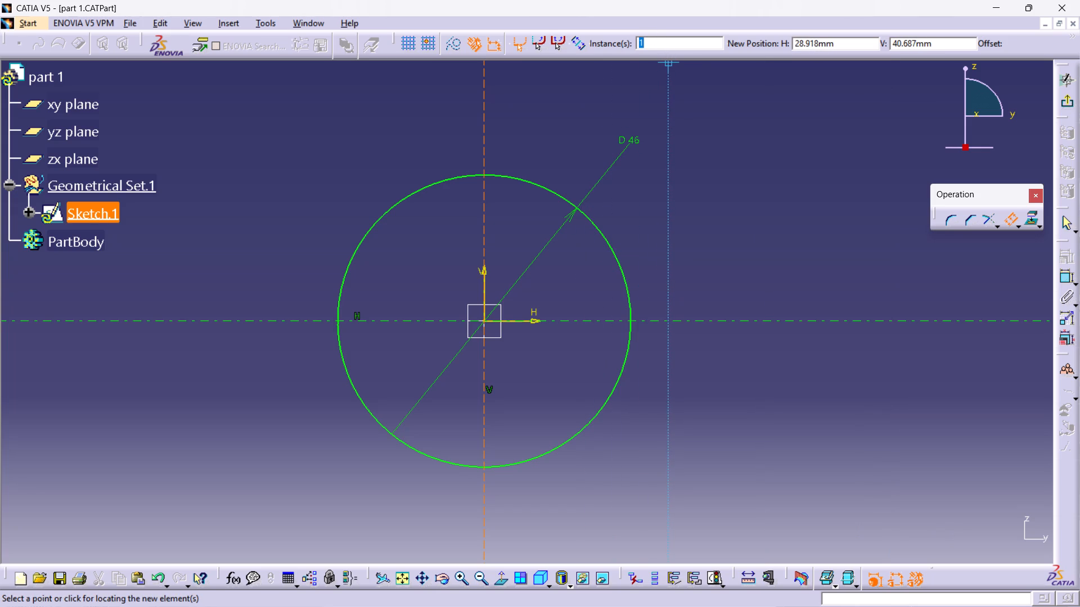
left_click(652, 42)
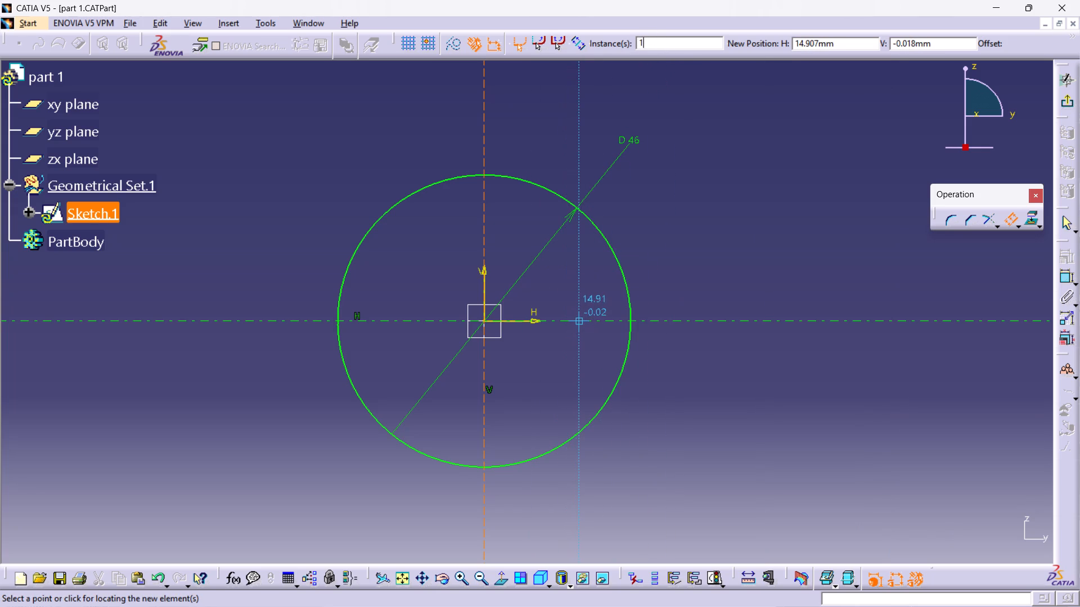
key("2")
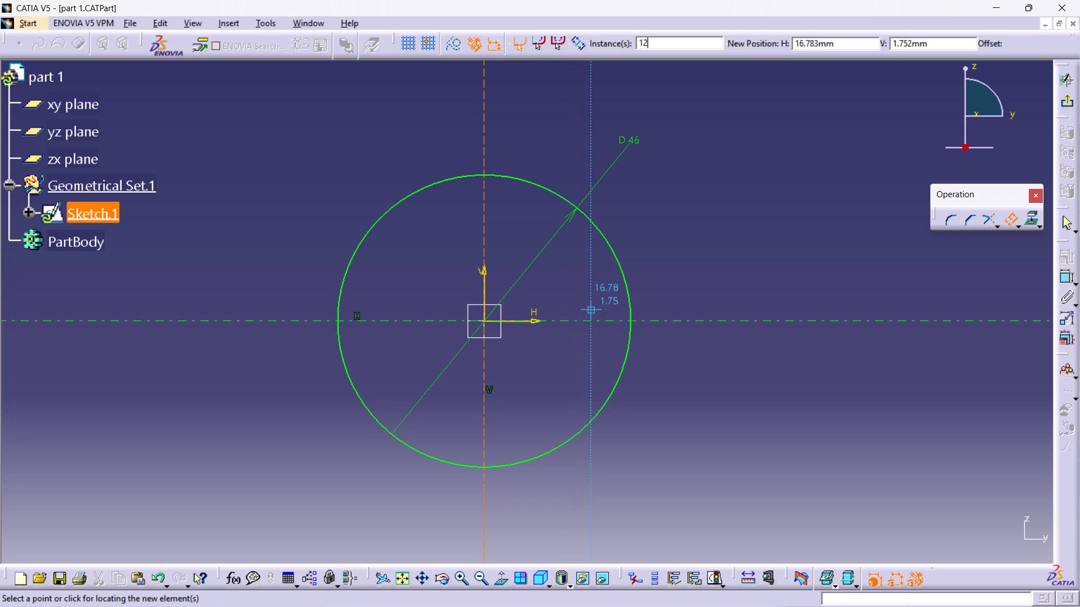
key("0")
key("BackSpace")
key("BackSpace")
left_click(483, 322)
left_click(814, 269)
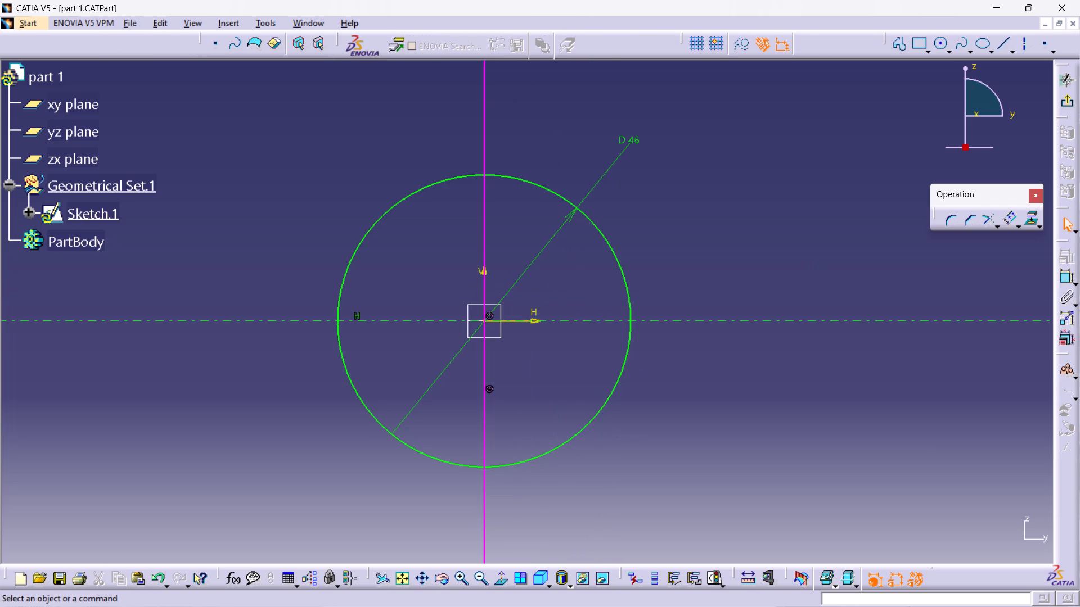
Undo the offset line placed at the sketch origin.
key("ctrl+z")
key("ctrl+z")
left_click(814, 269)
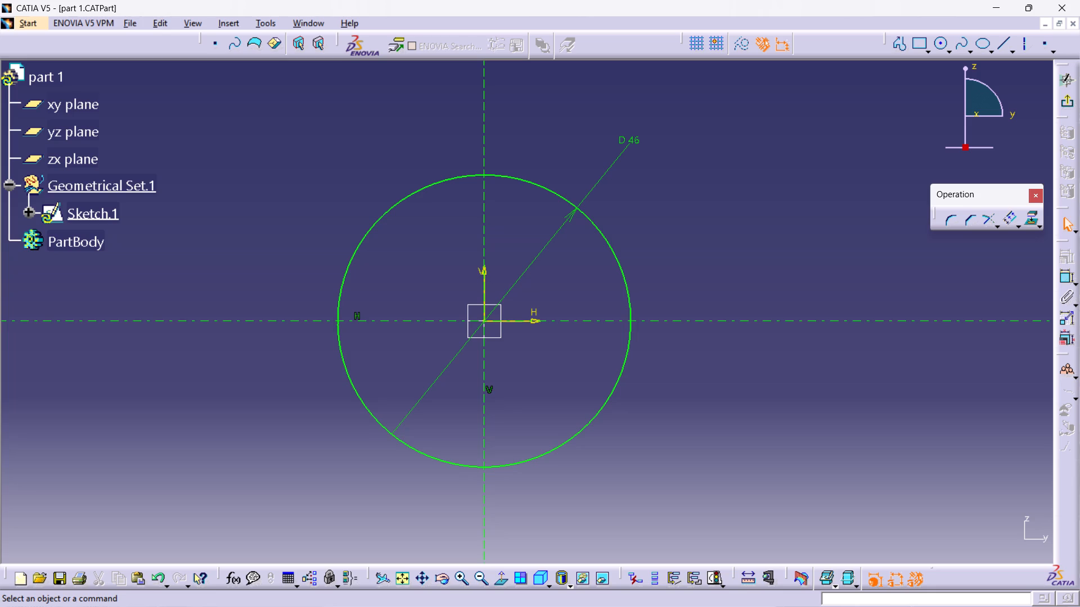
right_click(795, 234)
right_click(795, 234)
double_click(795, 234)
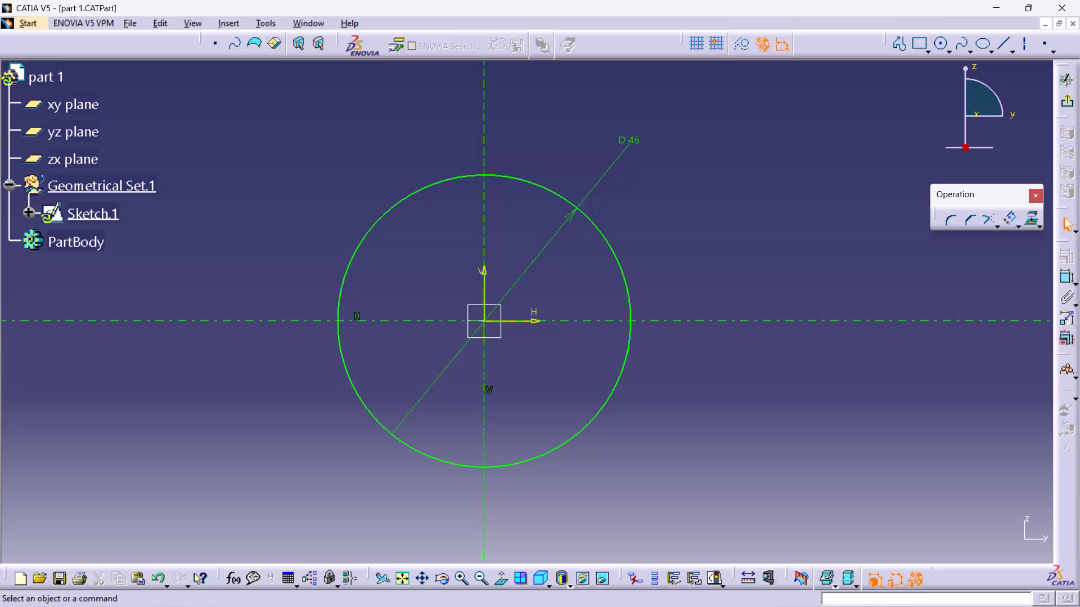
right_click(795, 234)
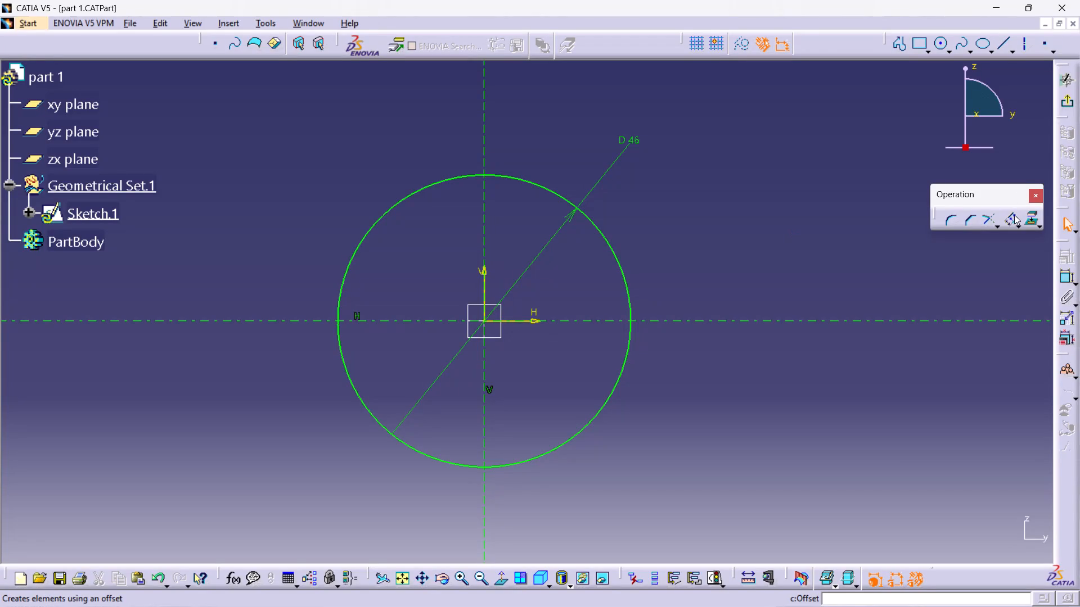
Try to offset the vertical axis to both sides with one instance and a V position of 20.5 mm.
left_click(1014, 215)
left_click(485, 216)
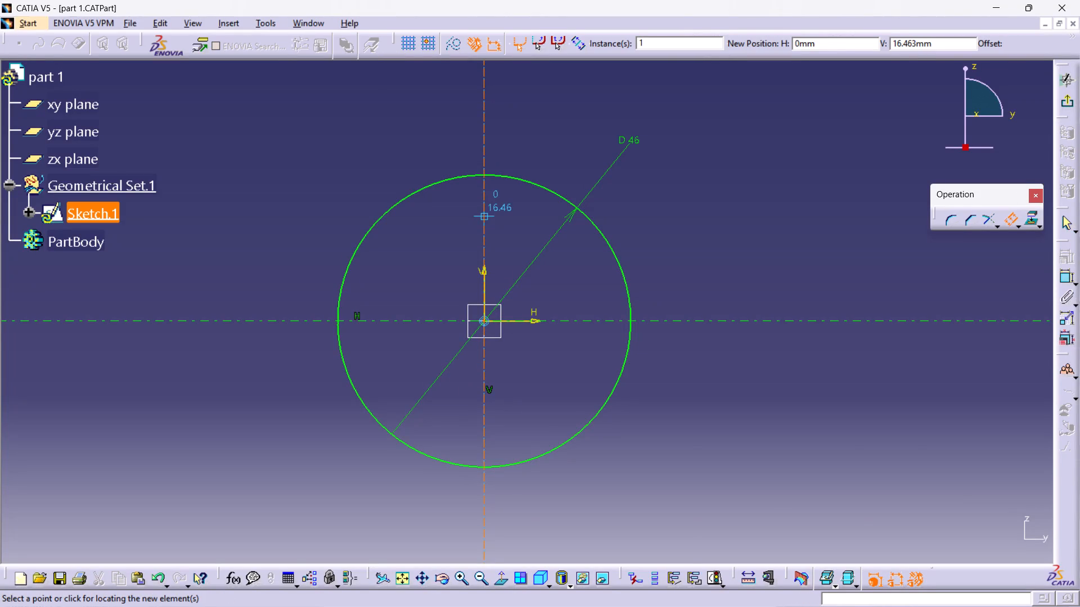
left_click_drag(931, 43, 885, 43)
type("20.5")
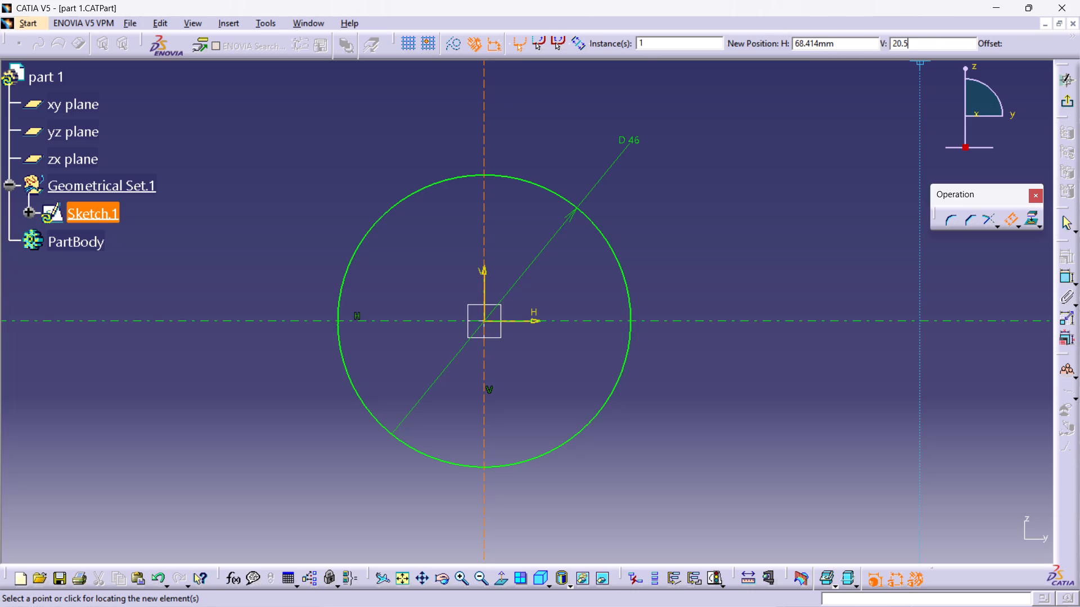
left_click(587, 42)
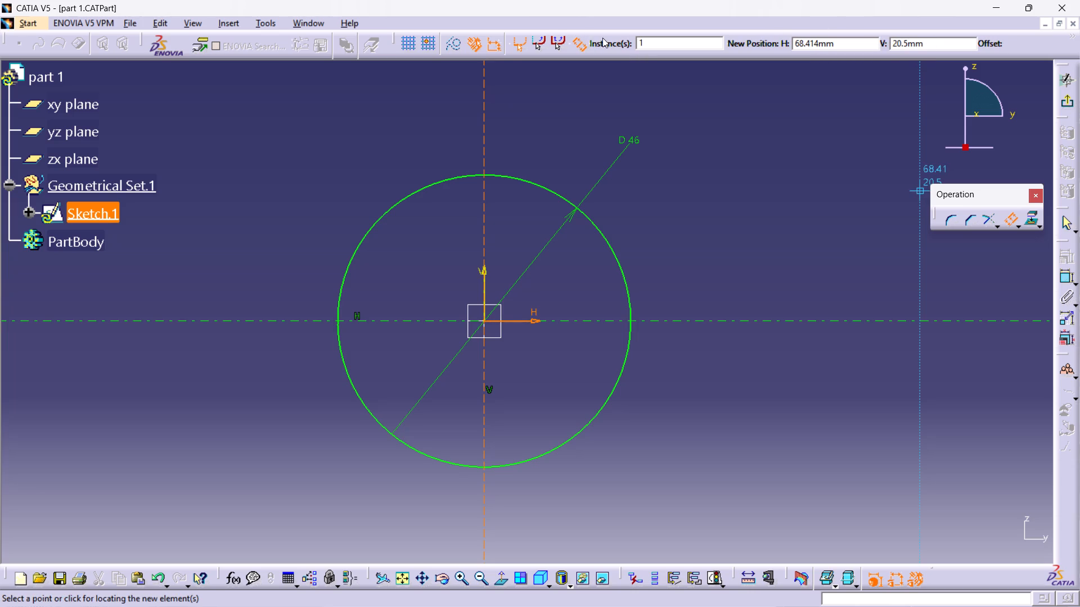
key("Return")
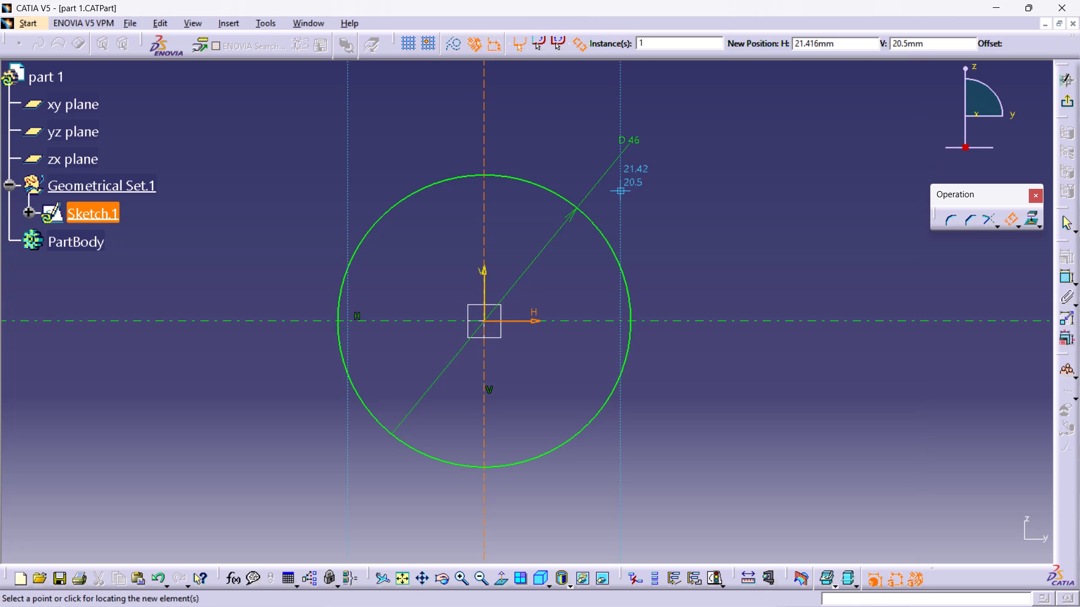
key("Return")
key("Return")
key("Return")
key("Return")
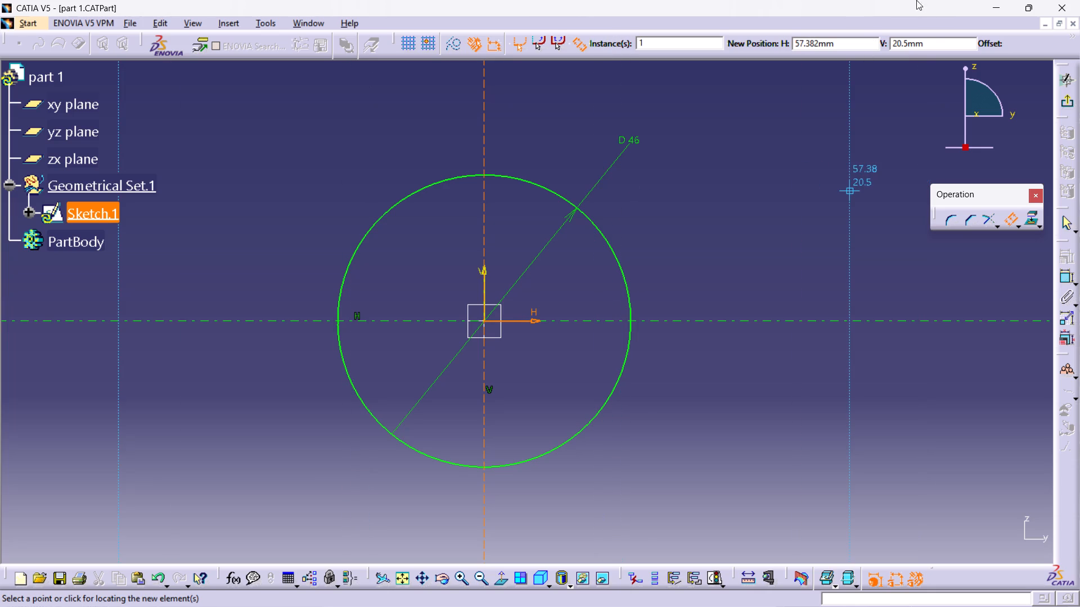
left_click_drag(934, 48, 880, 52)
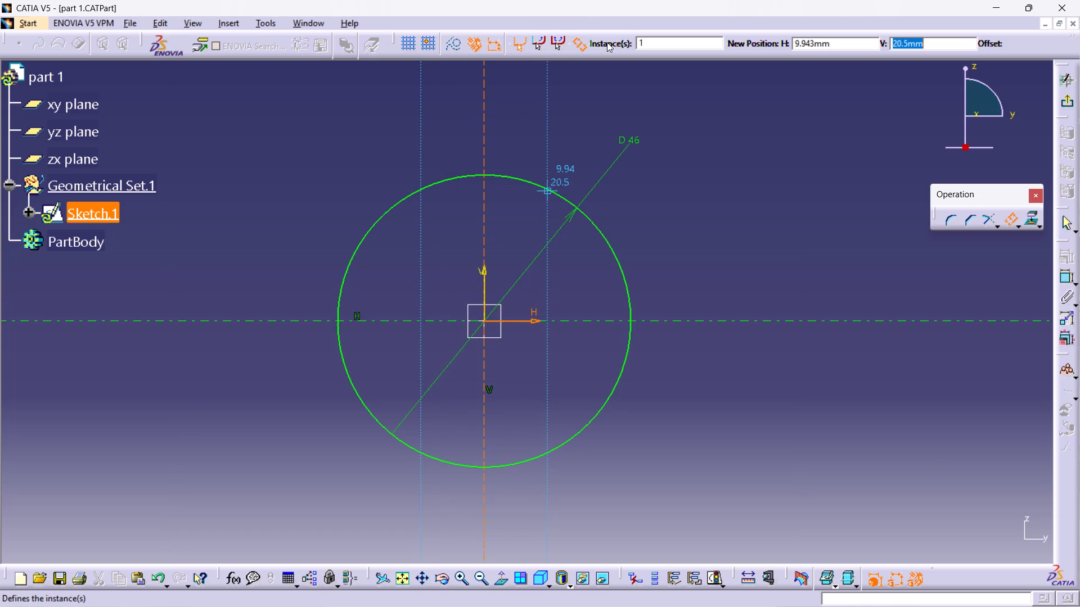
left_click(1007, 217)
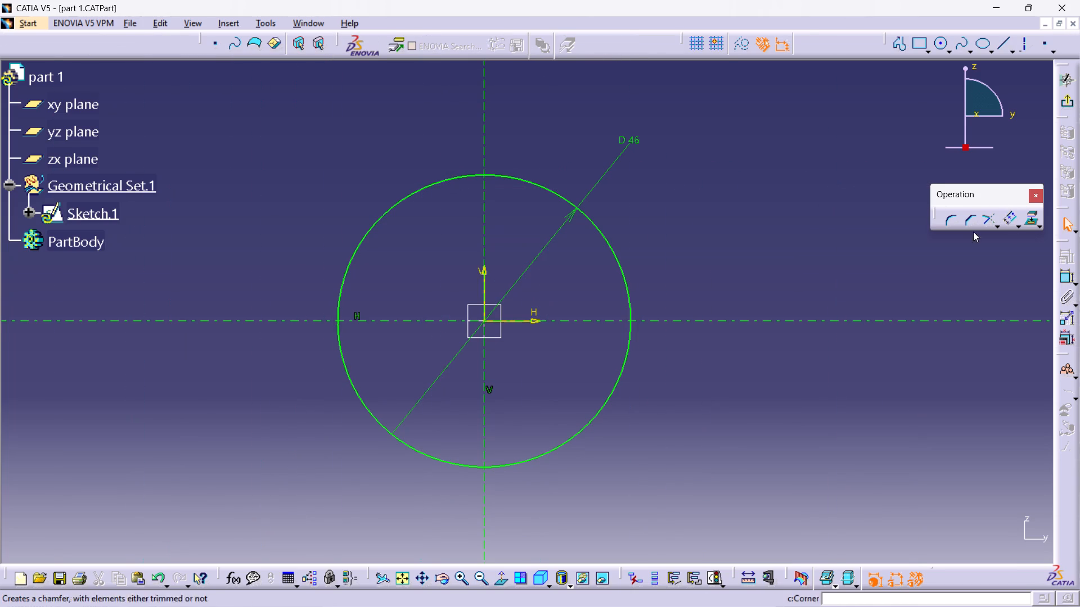
With the Offset tool active, undock the Sketch tools toolbar and float it over the drawing area above the circle.
left_click(1011, 220)
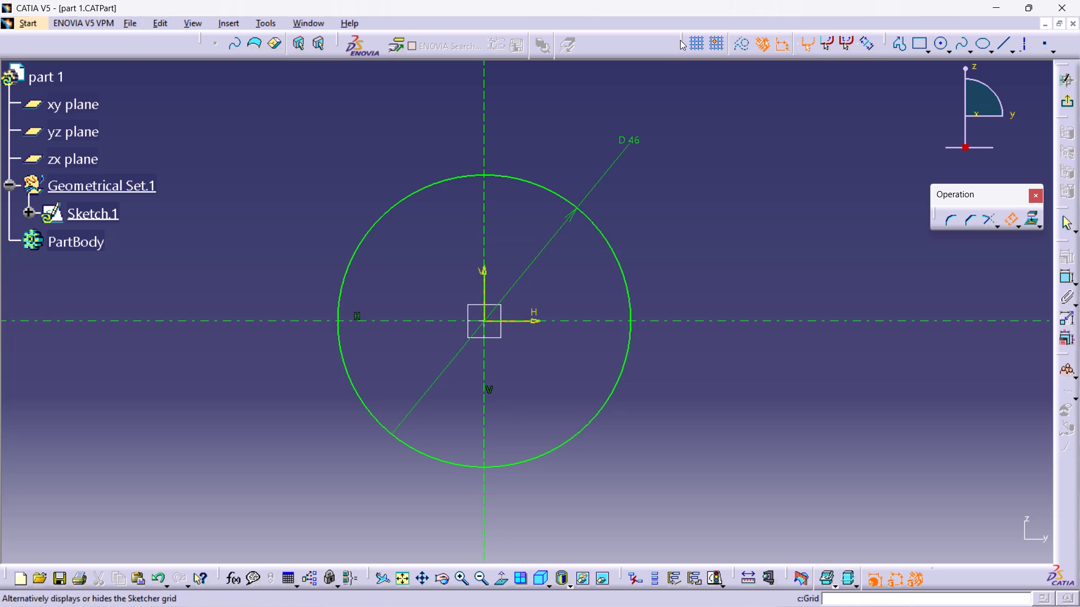
left_click_drag(681, 38, 660, 105)
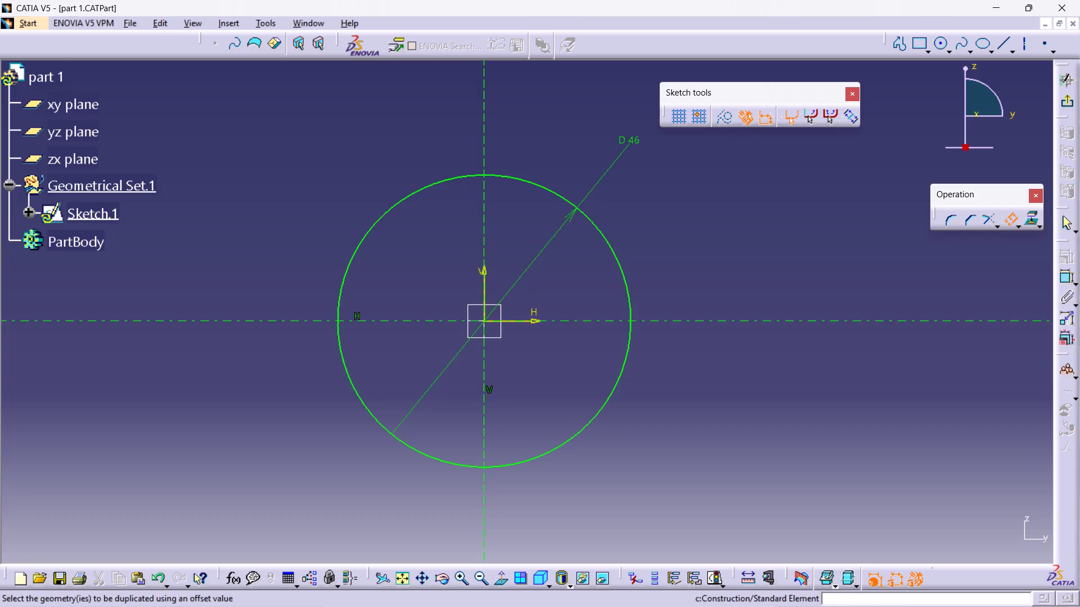
Offset the vertical axis to both sides with one instance and an offset of 20.5 mm.
left_click(484, 219)
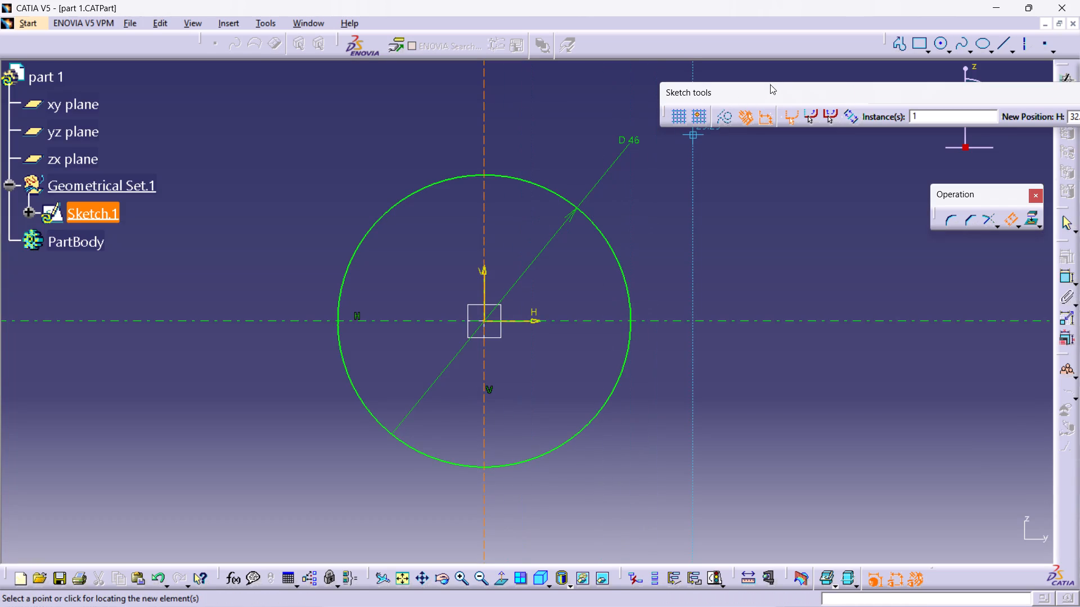
left_click_drag(770, 84, 440, 81)
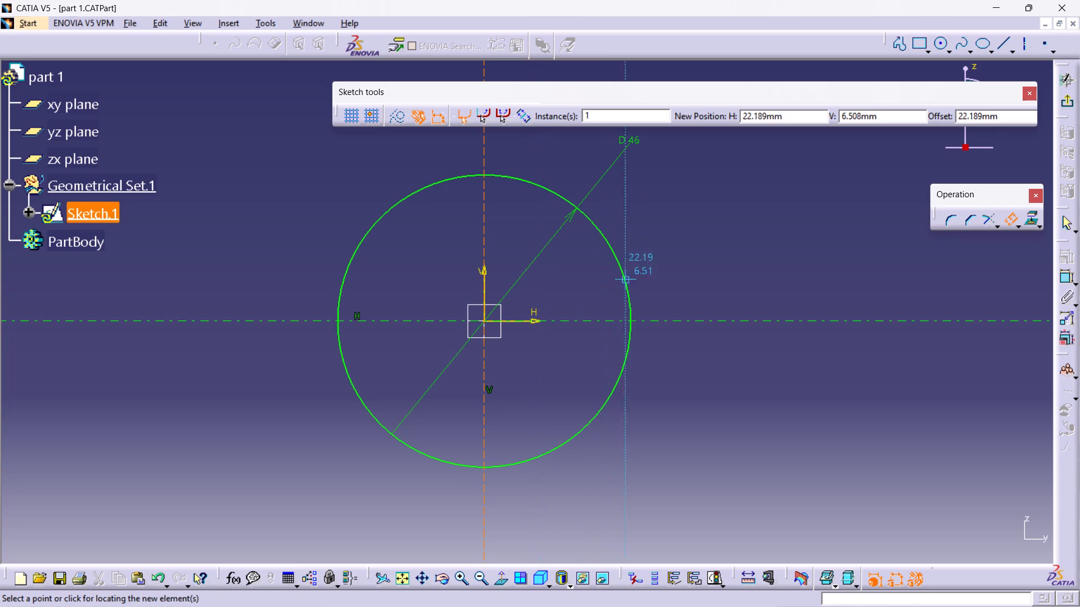
left_click(523, 116)
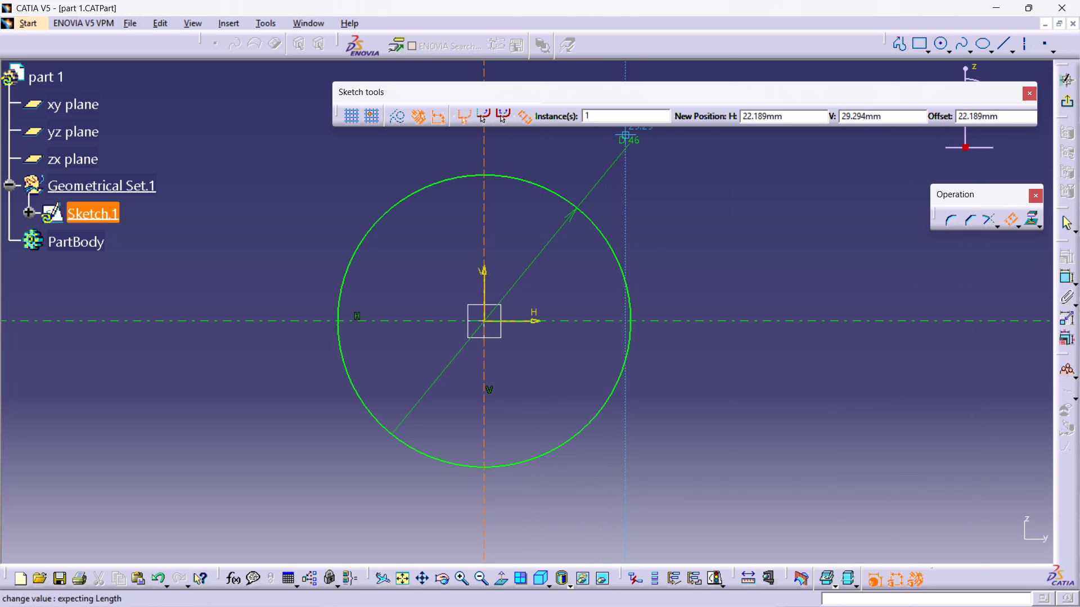
left_click_drag(997, 114, 934, 115)
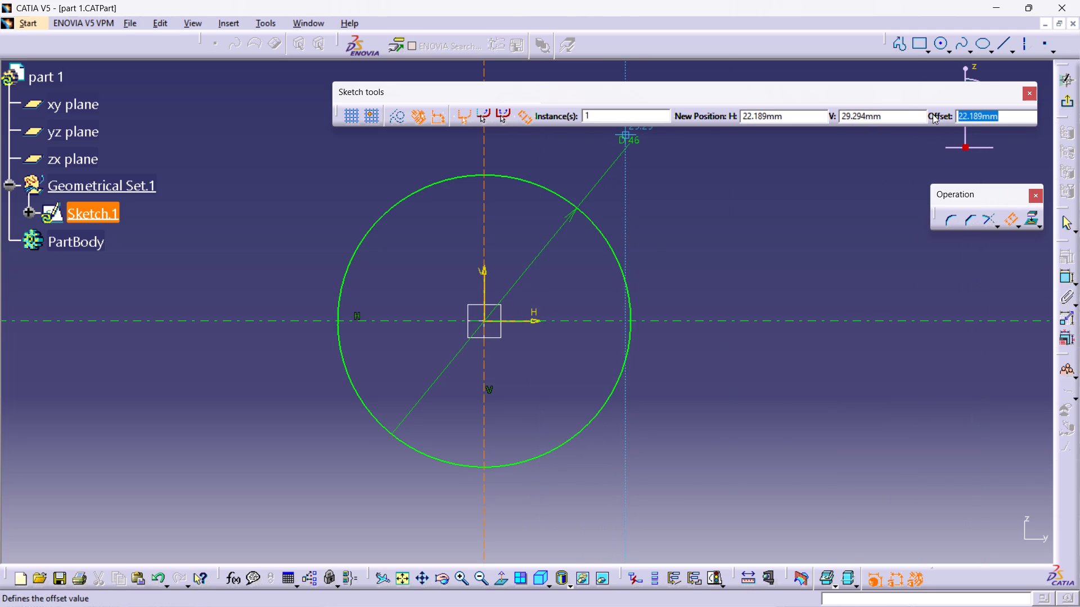
type("20.5")
key("Return")
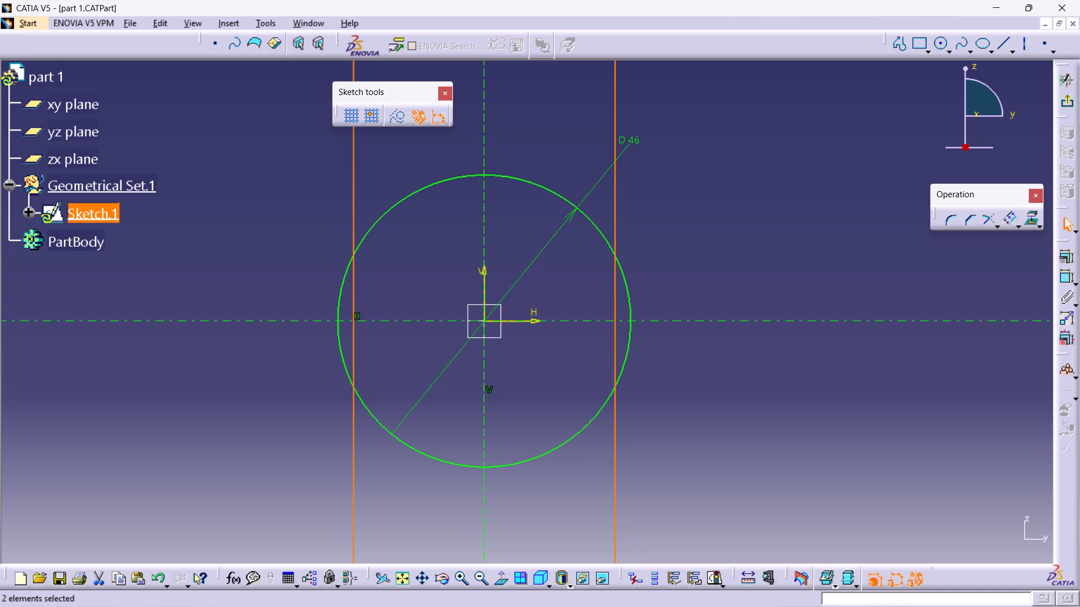
left_click(859, 147)
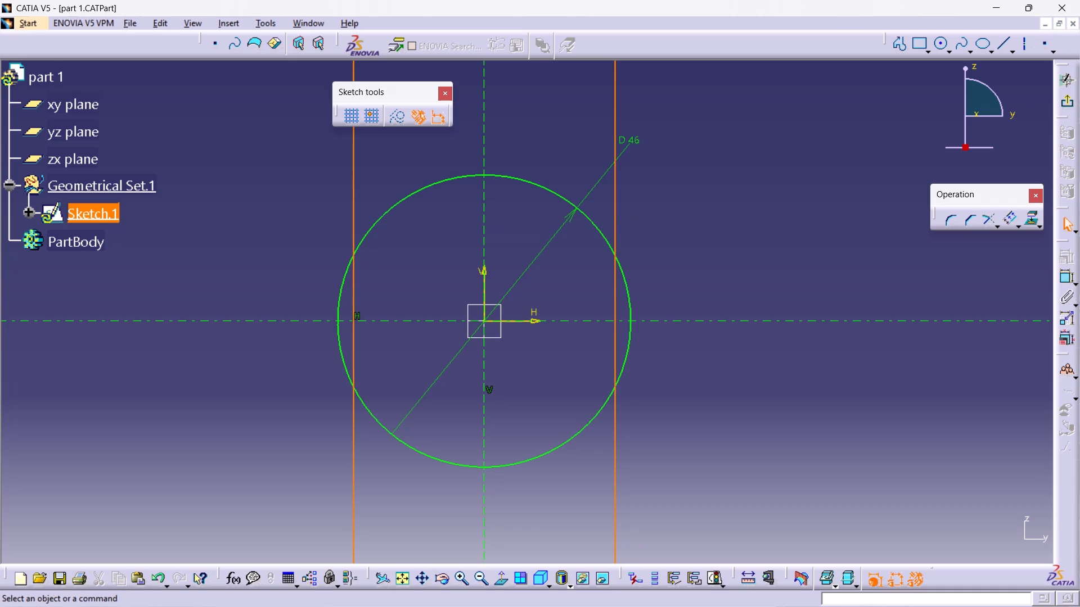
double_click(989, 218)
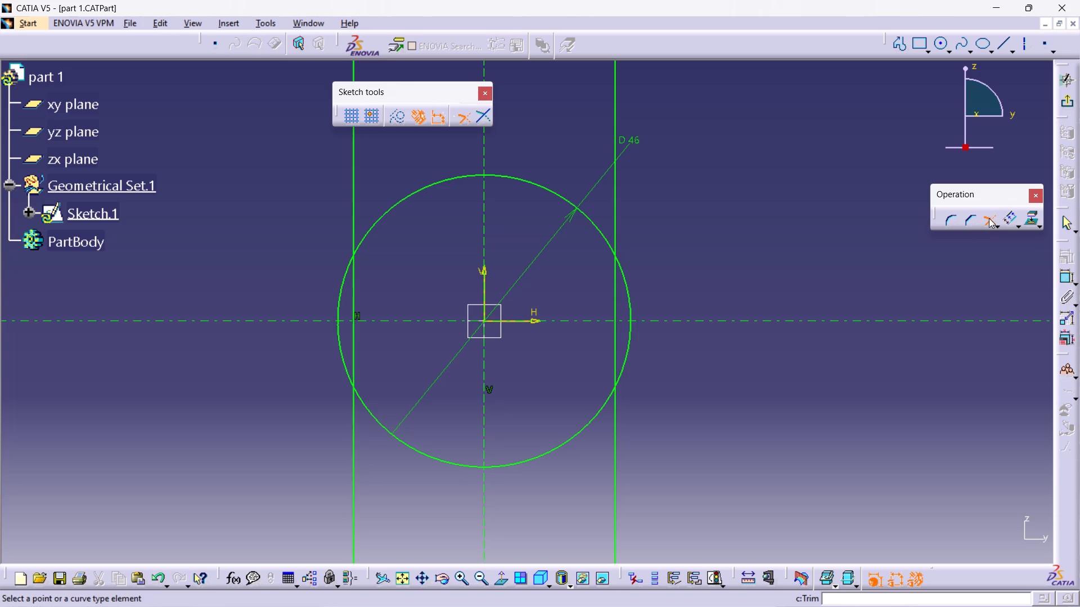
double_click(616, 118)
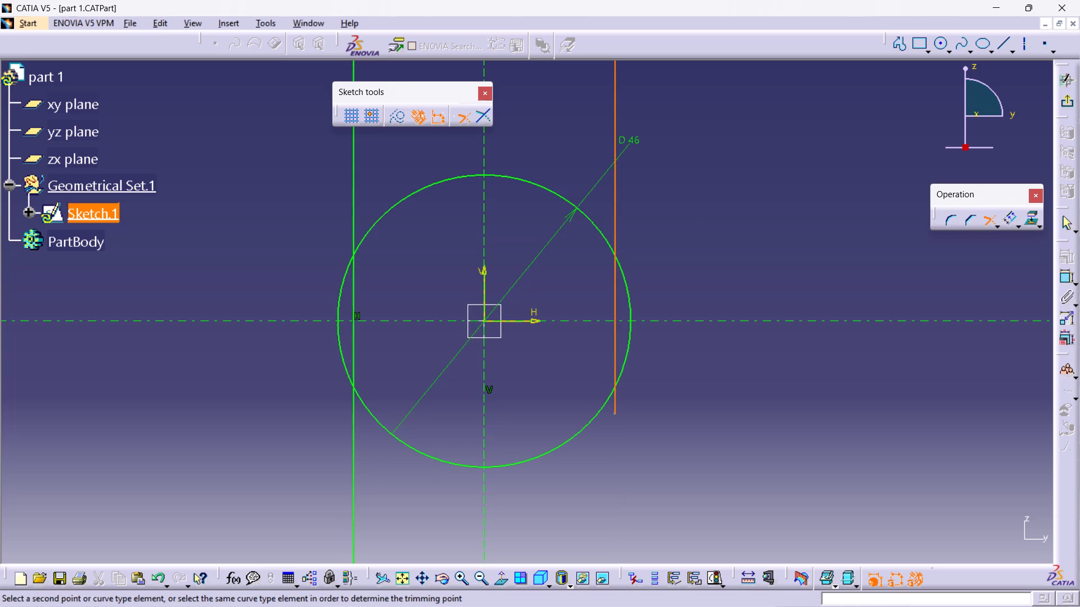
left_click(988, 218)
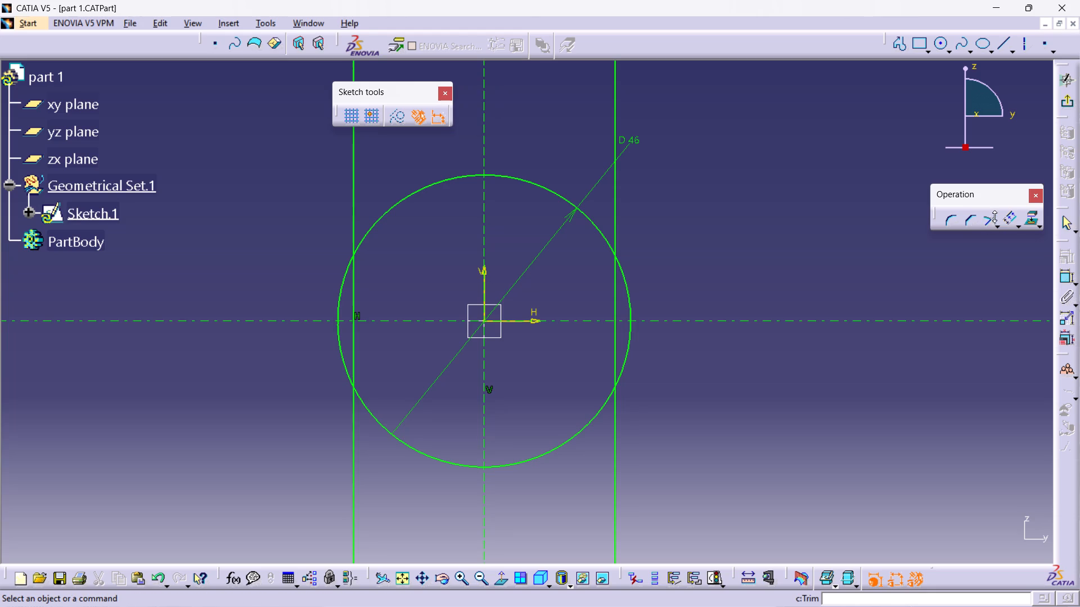
Trim the offset line on the positive H side at its upper intersection with the circle, trimming only the first element.
left_click(991, 218)
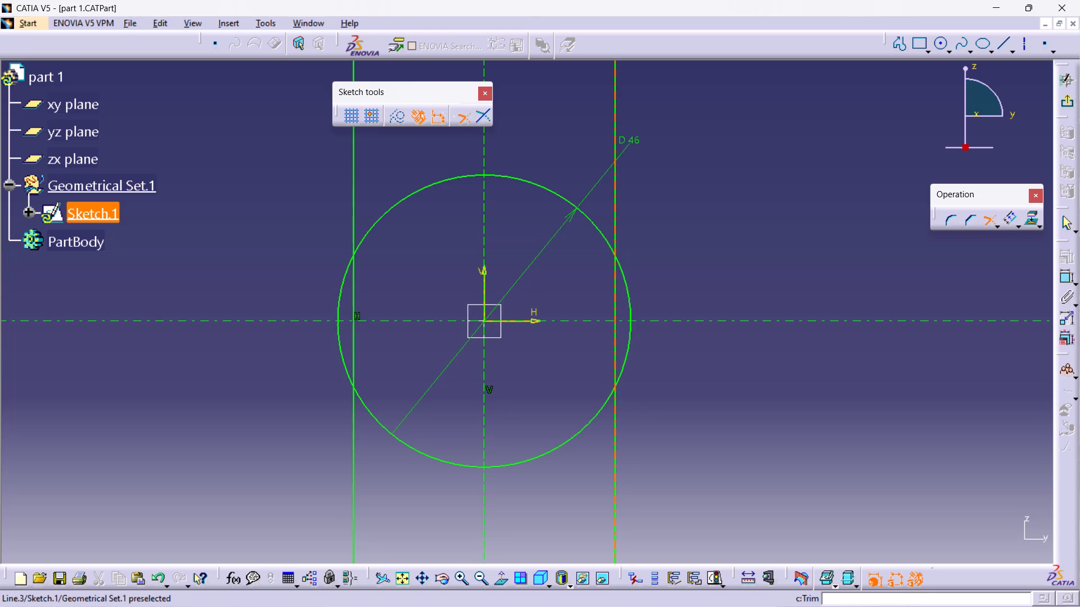
left_click(613, 296)
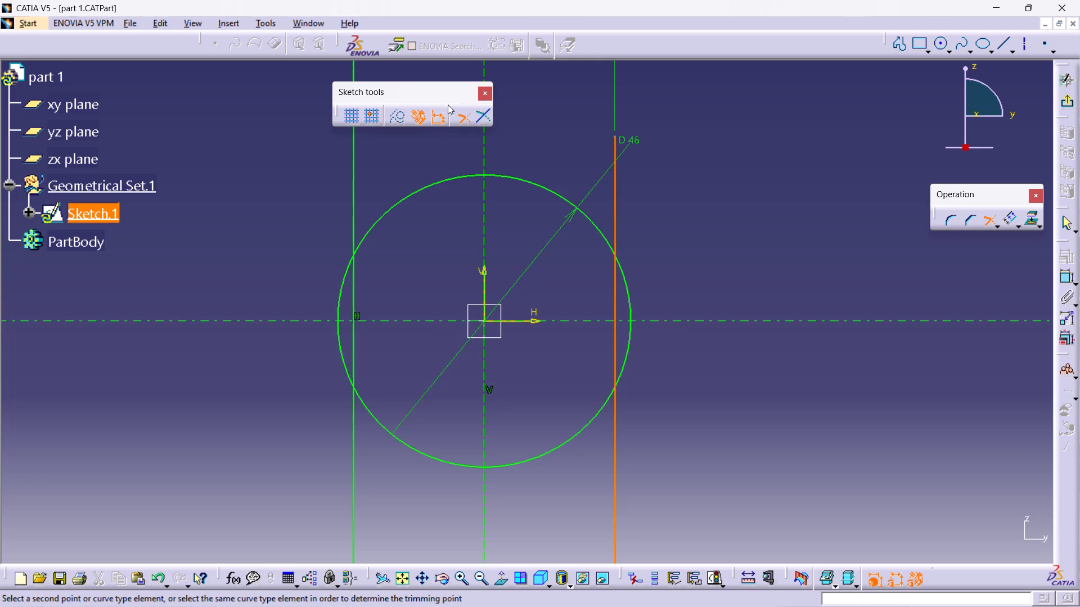
left_click(333, 112)
left_click(485, 121)
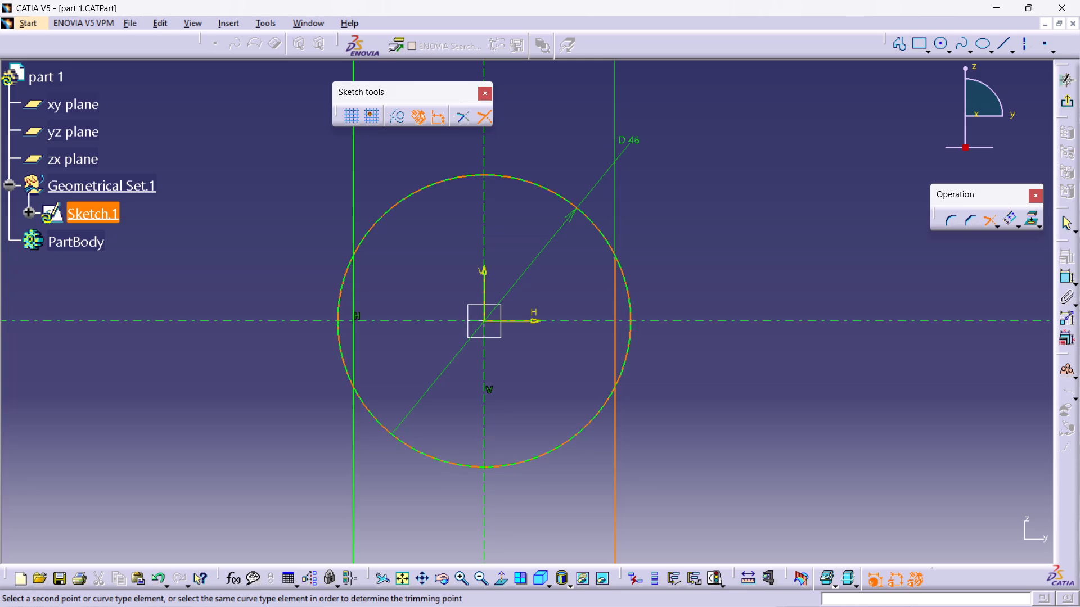
left_click(617, 256)
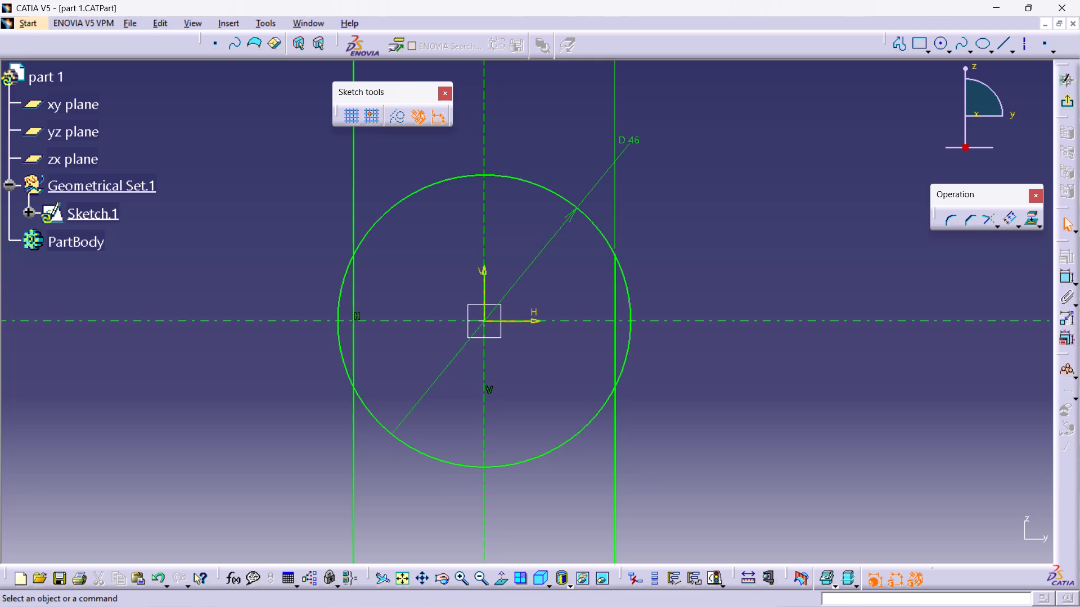
Quick Trim the remaining offset line ends outside the circle and both circle side arcs, leaving a closed profile with two flats.
left_click(1000, 224)
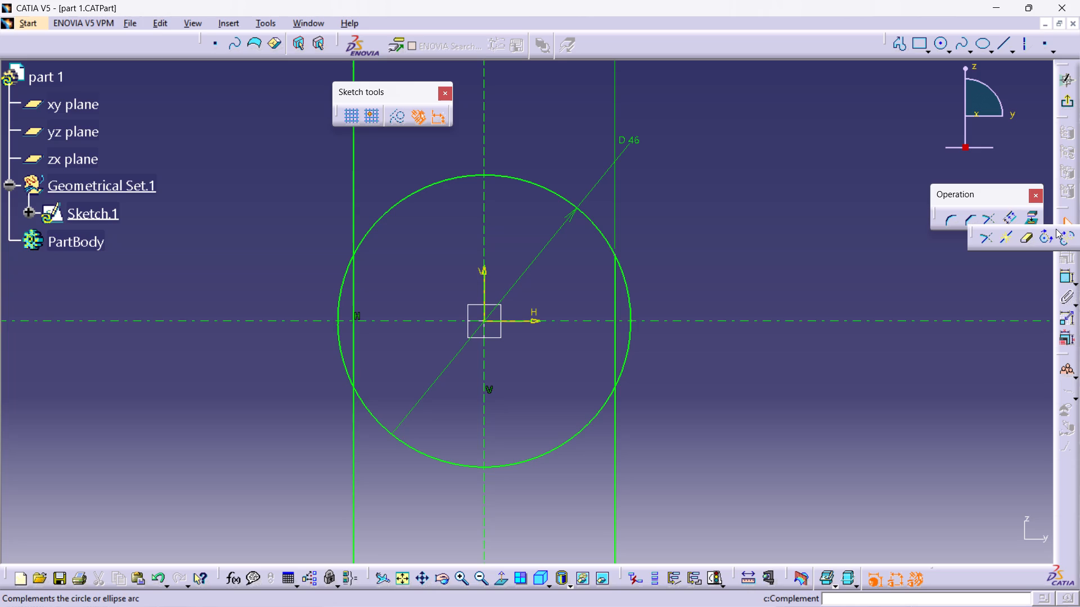
double_click(1026, 241)
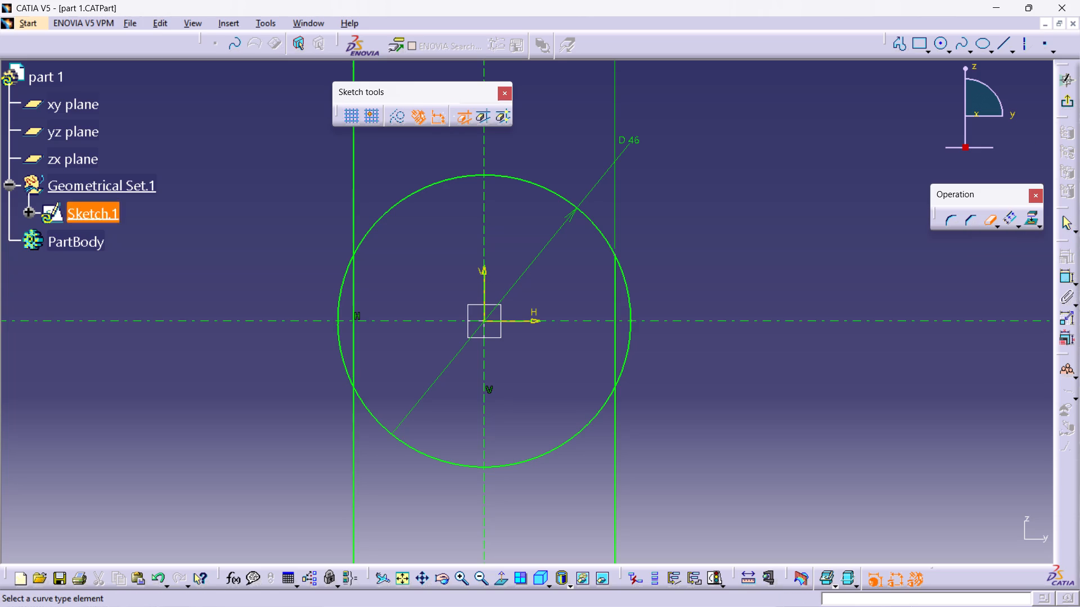
left_click(615, 423)
left_click(621, 361)
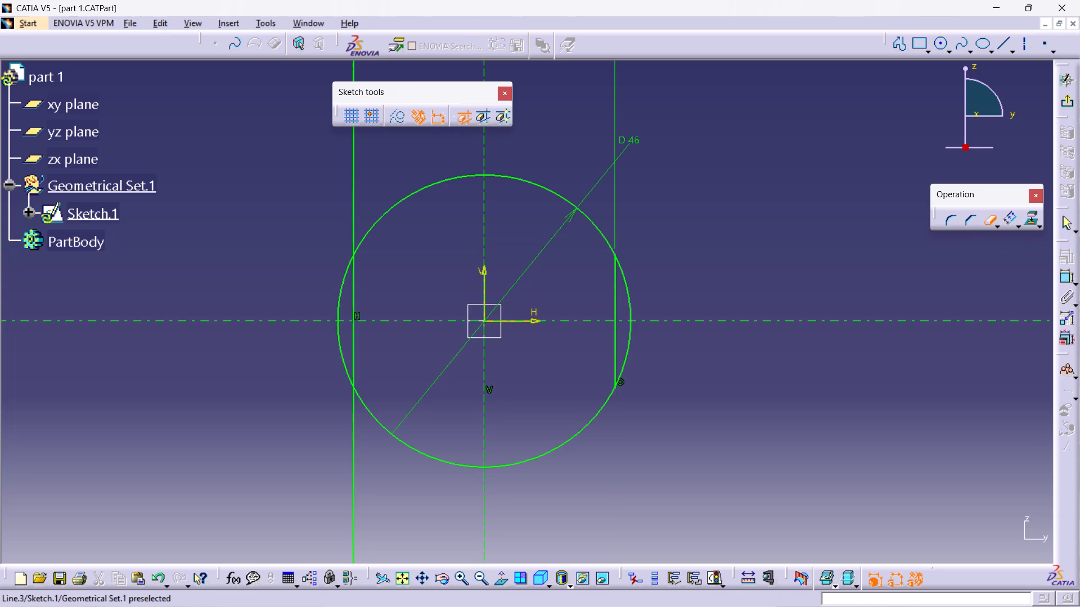
left_click(625, 361)
left_click(631, 307)
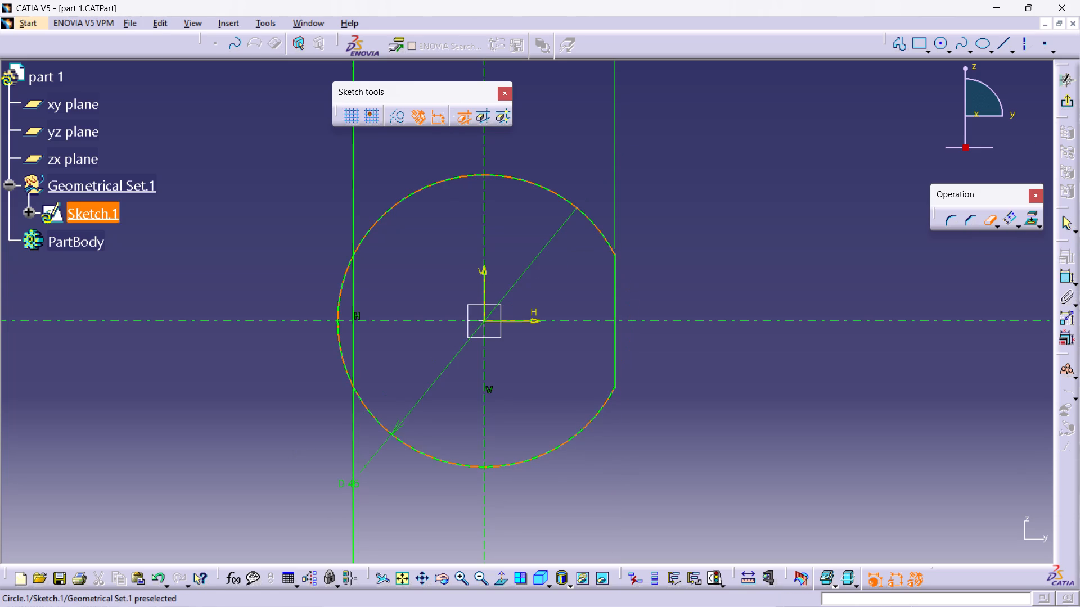
left_click(354, 222)
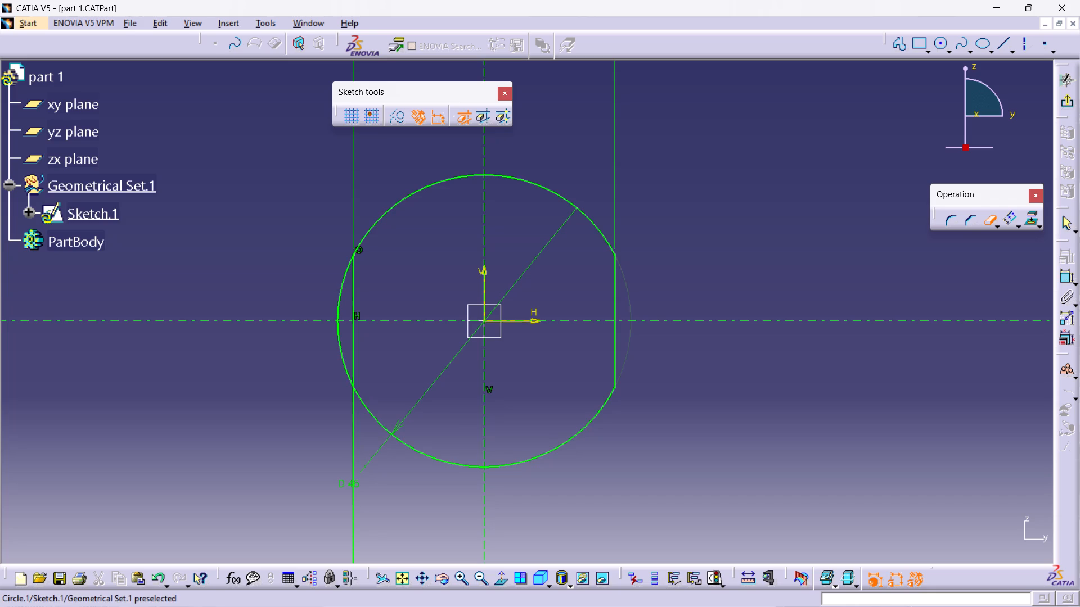
left_click(341, 274)
left_click(345, 276)
left_click(340, 344)
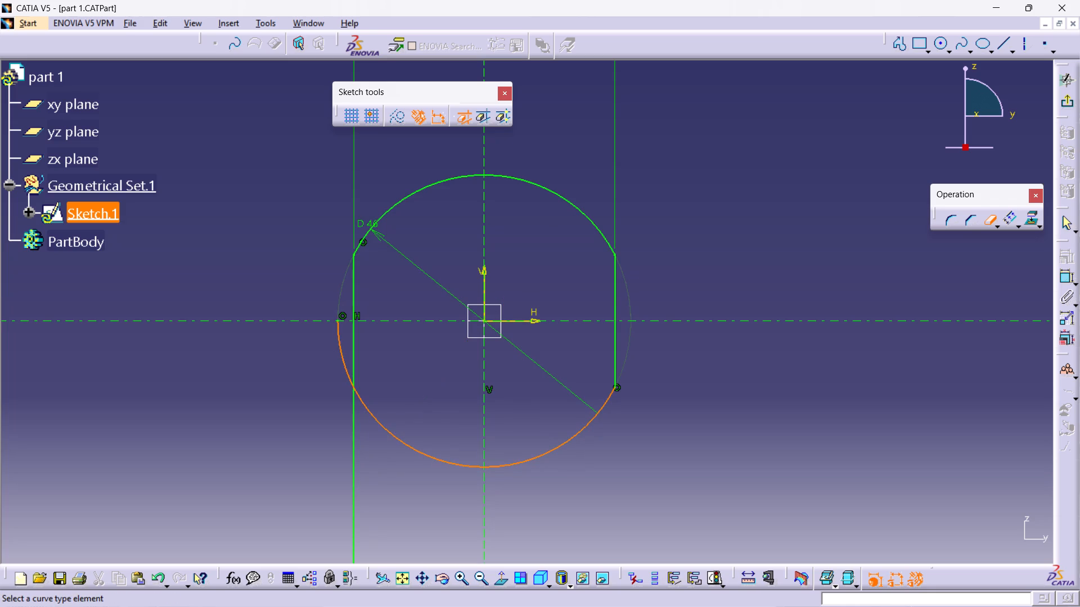
left_click(357, 405)
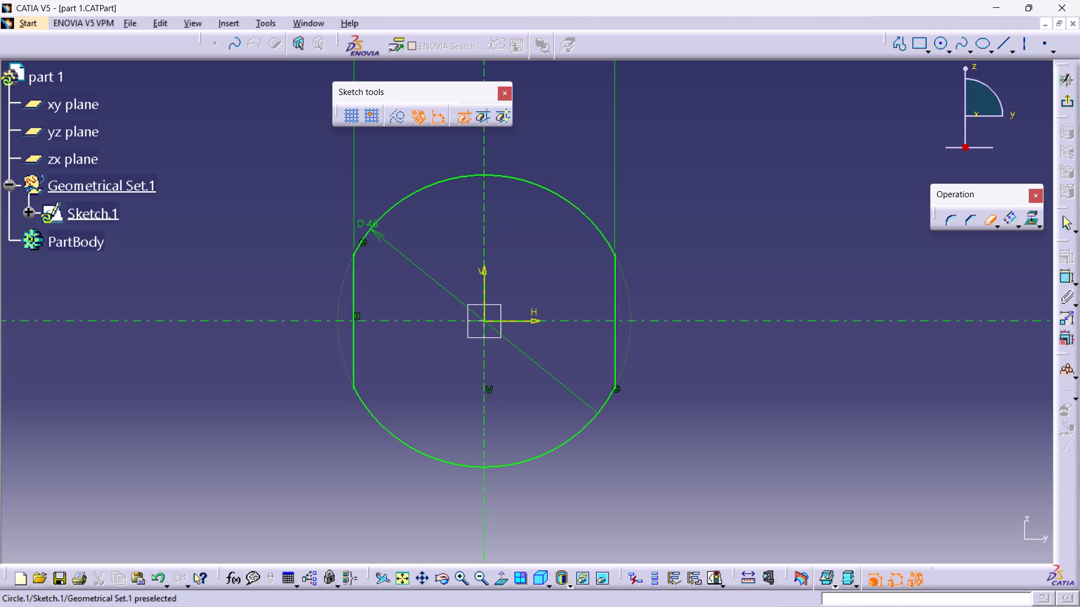
middle_click_drag(767, 155, 742, 362)
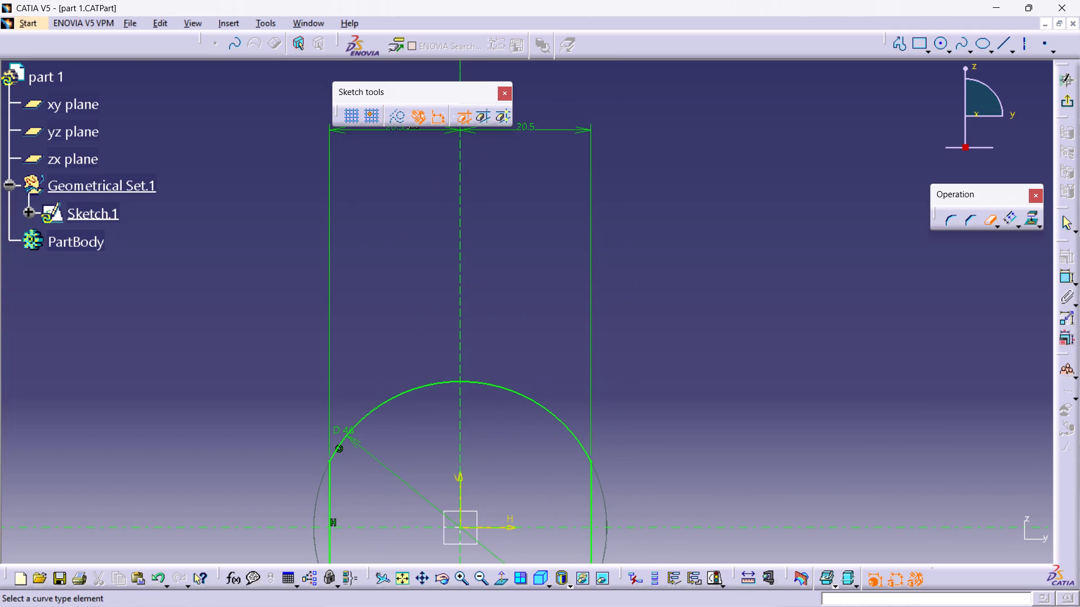
left_click(989, 219)
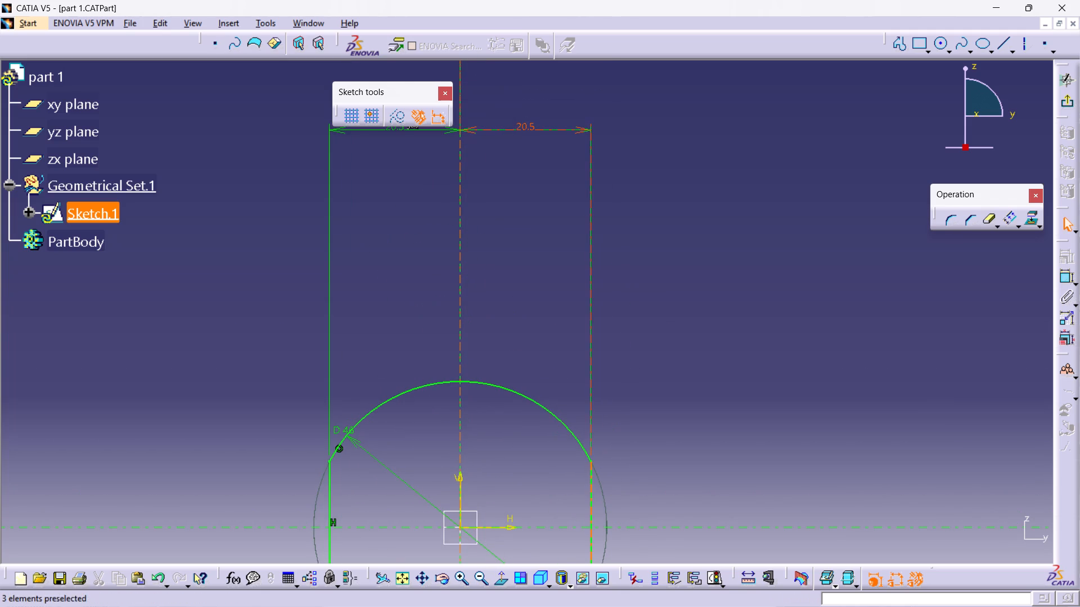
Move the 20.5 mm dimension on the positive H side down, closer to the profile.
left_click_drag(542, 131, 512, 301)
left_click(514, 282)
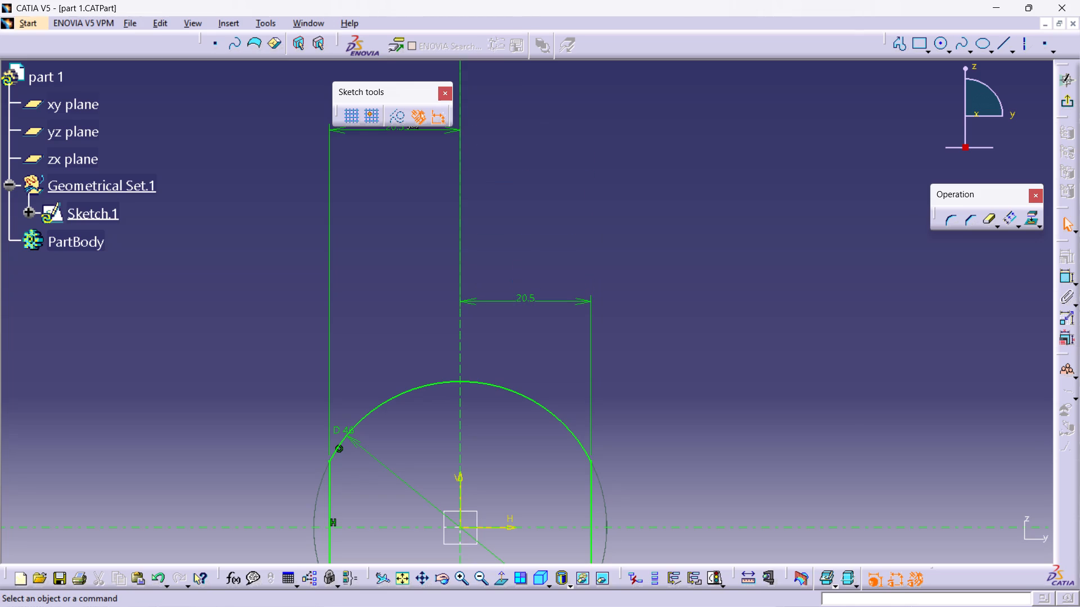
Dock the floating Sketch tools toolbar, clearing the area over the other 20.5 mm dimension.
left_click_drag(400, 129, 402, 219)
left_click_drag(402, 207, 398, 177)
double_click(398, 176)
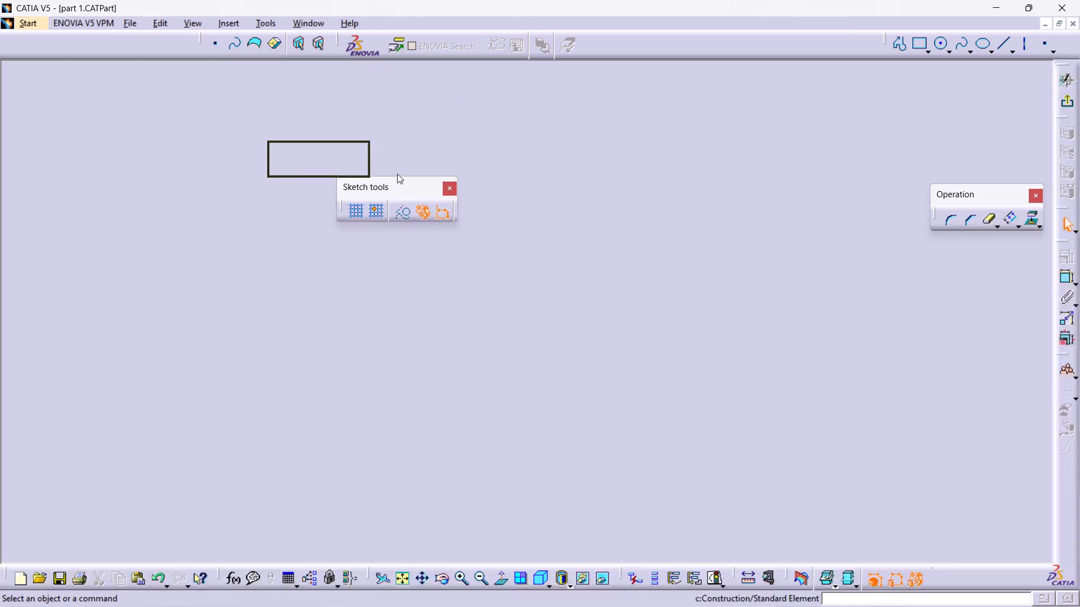
left_click_drag(393, 168, 375, 153)
left_click_drag(370, 146, 367, 141)
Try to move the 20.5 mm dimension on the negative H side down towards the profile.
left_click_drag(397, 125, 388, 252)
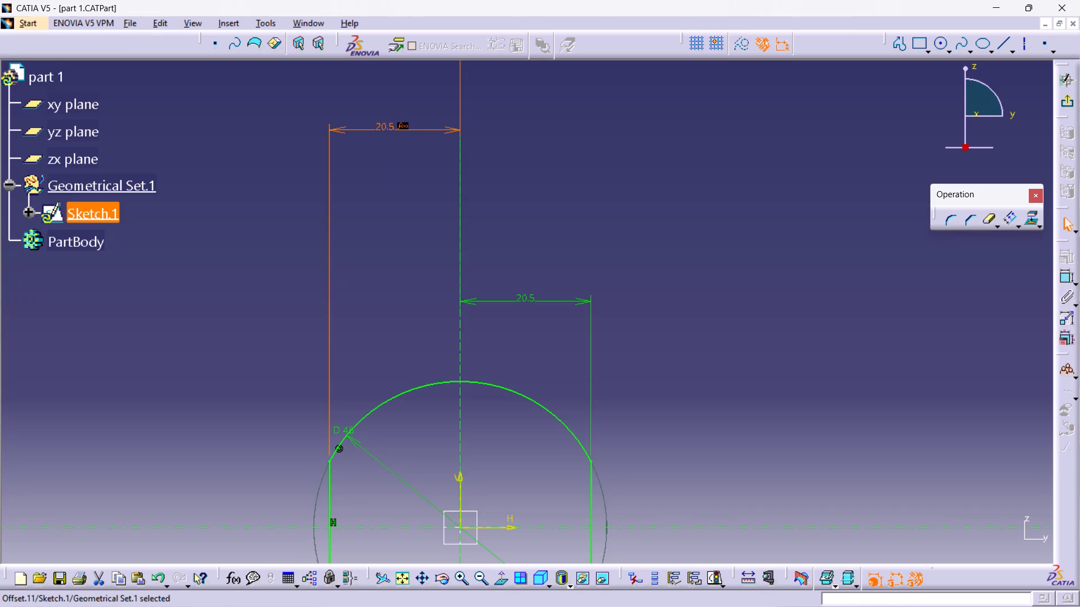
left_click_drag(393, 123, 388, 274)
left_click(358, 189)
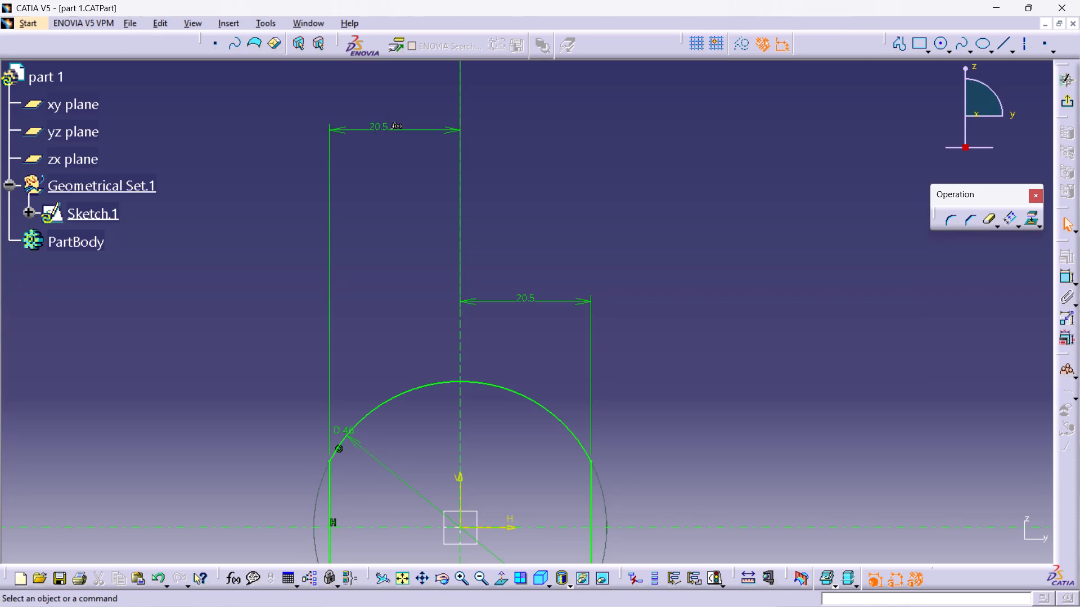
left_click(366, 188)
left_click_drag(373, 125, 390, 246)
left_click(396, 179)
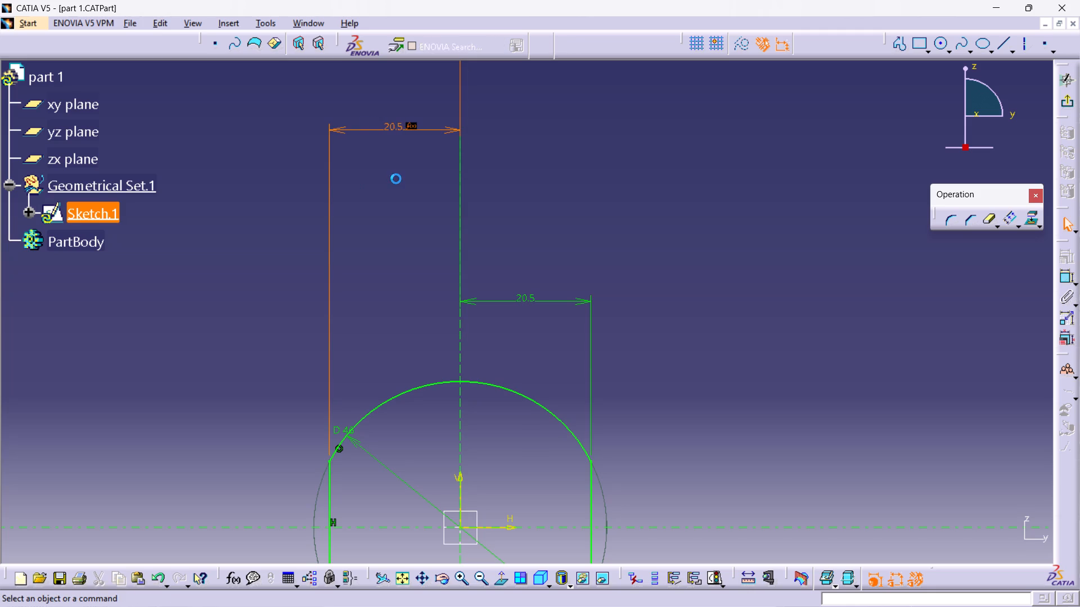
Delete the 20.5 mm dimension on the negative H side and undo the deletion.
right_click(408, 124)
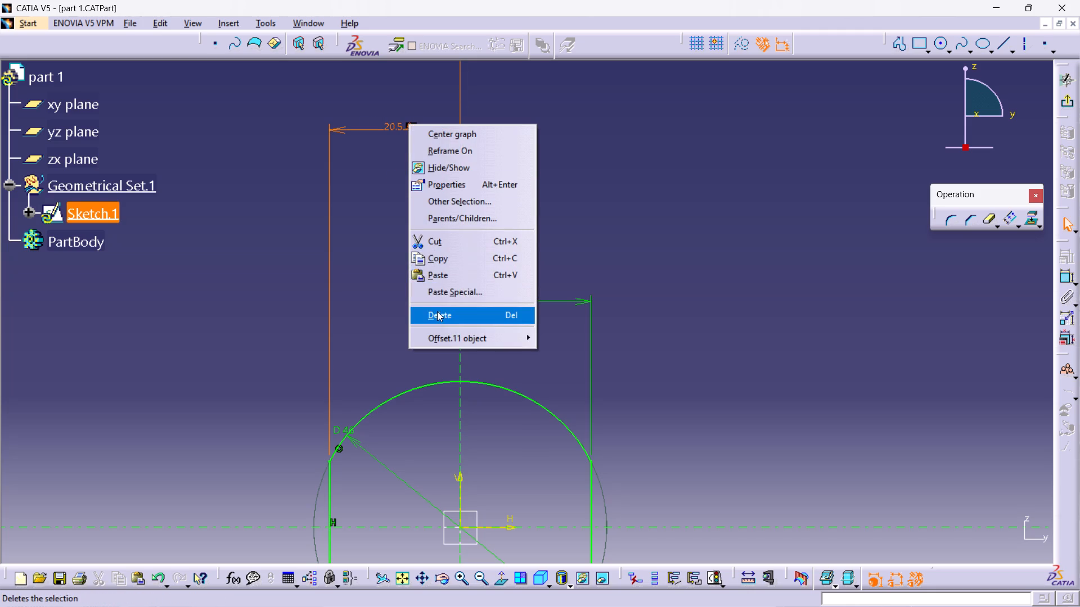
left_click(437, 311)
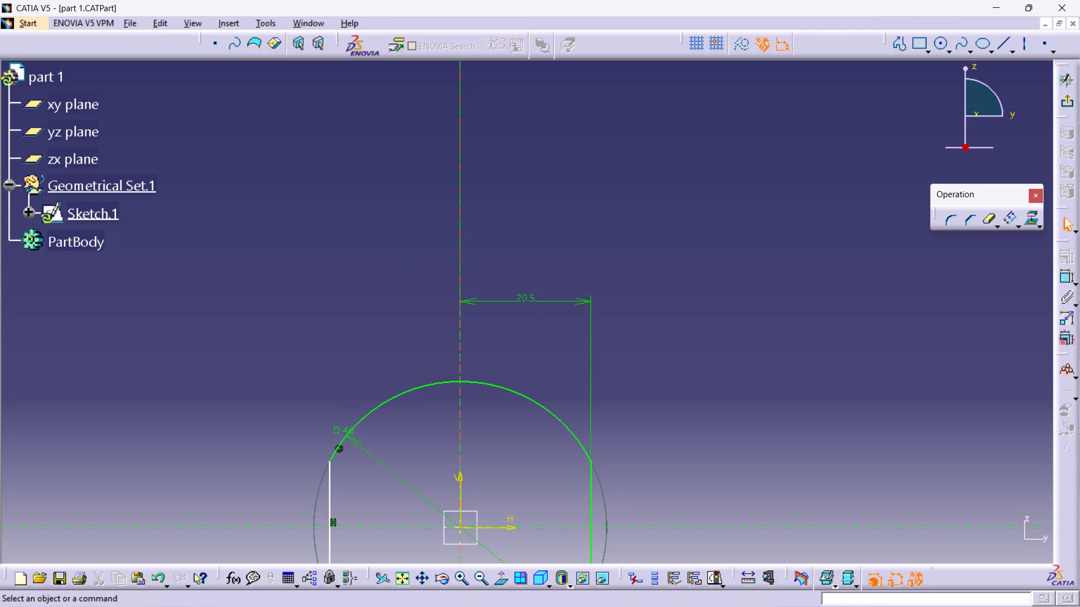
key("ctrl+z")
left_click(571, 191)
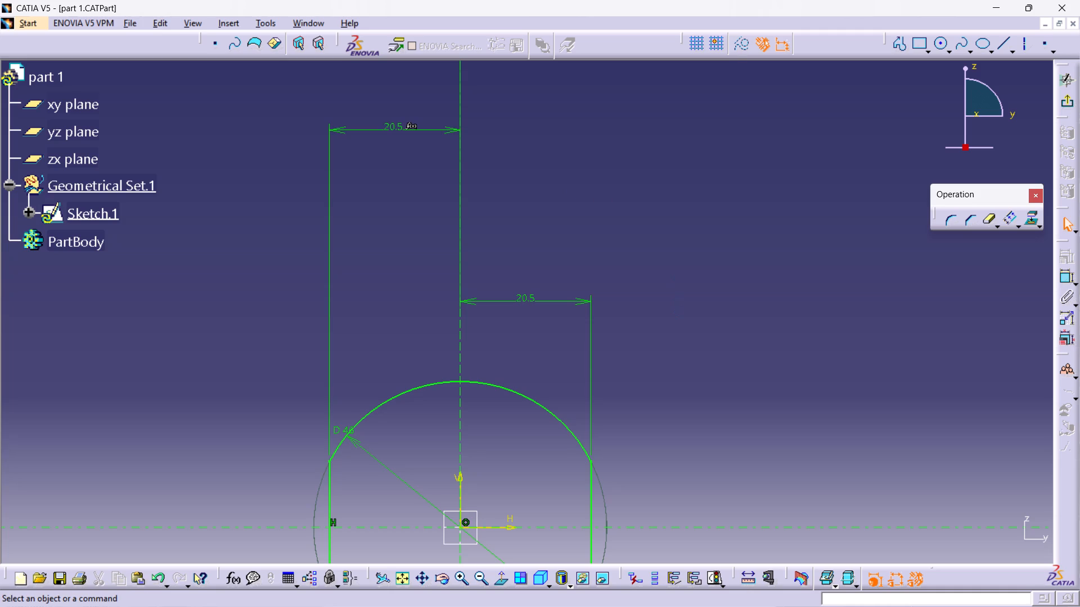
Draw a 20.5 mm horizontal line from the sketch origin to the flat on the negative H side.
scroll(770, 372, "up", 1, "ctrl")
middle_click_drag(768, 361, 715, 452, "ctrl")
middle_click_drag(713, 420, 695, 352)
middle_click_drag(622, 396, 566, 345, "ctrl")
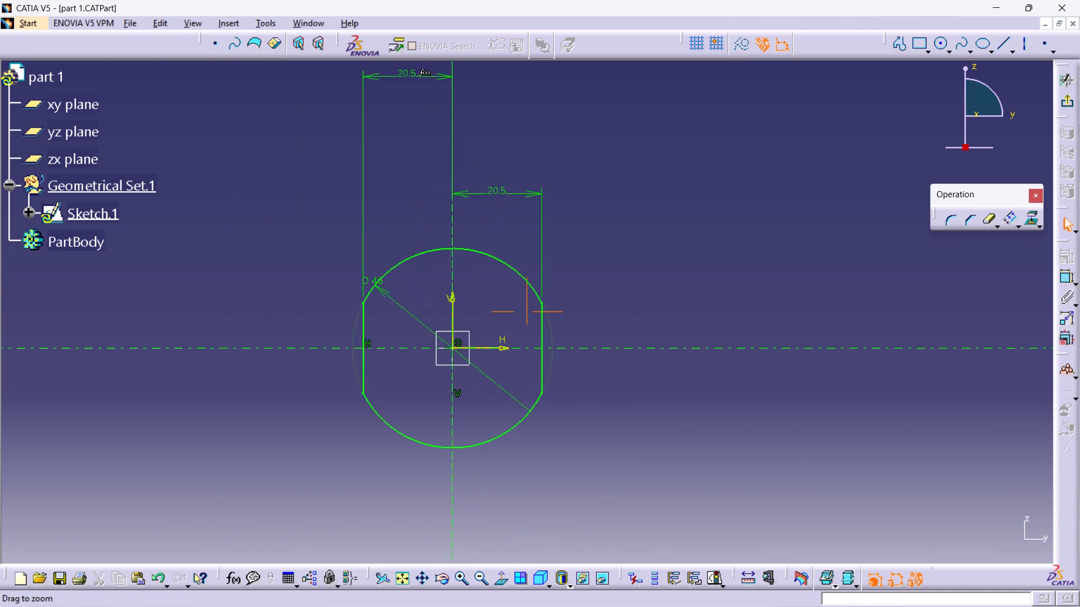
middle_click_drag(566, 345, 496, 291, "ctrl")
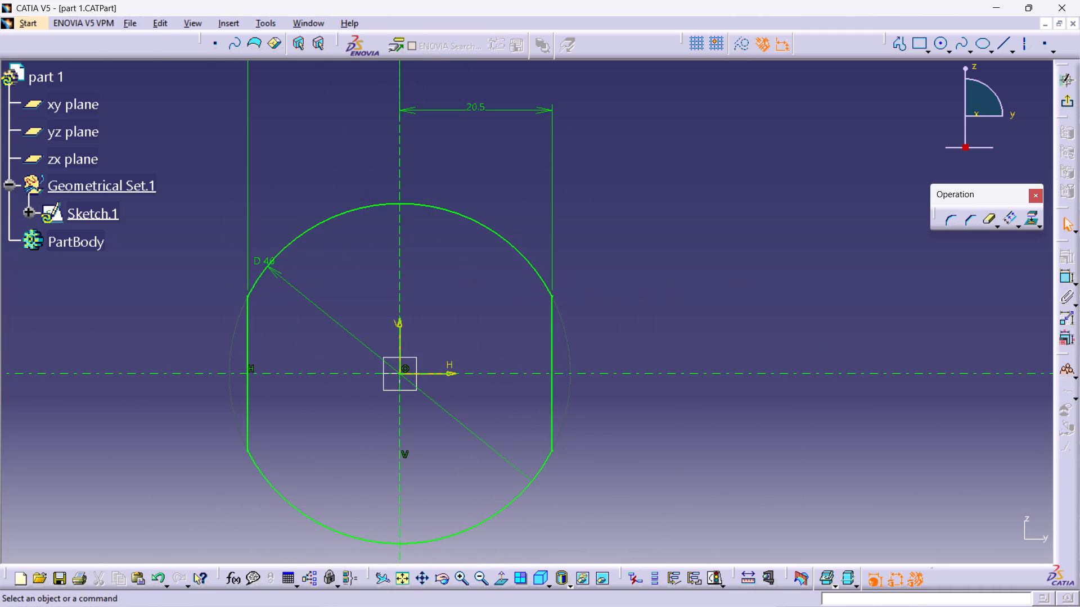
middle_click_drag(695, 369, 654, 334, "ctrl")
scroll(658, 320, "up", 1)
middle_click_drag(663, 312, 768, 234)
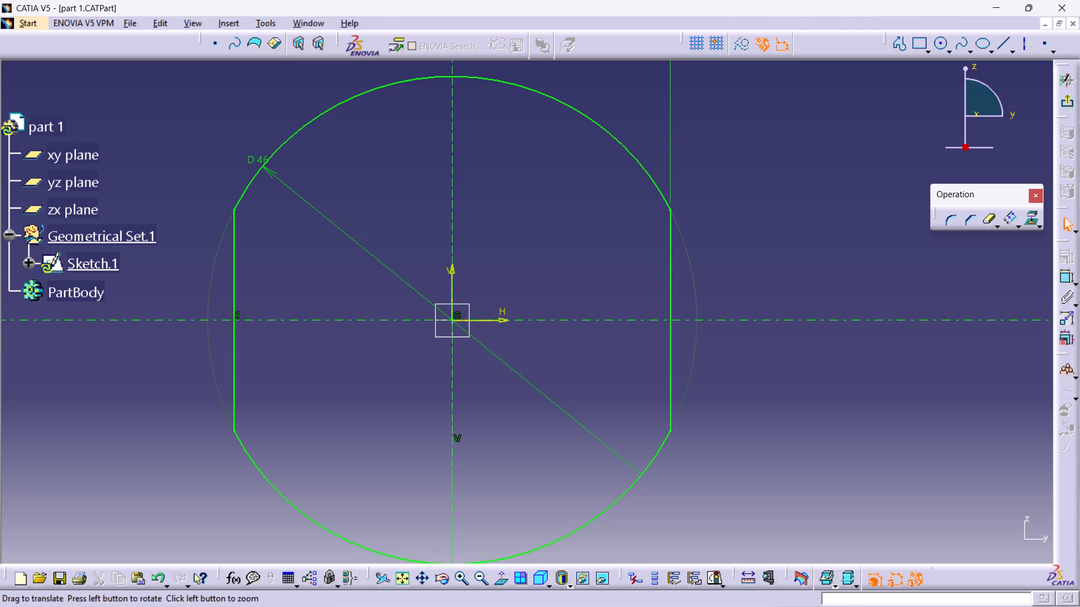
left_click(1003, 43)
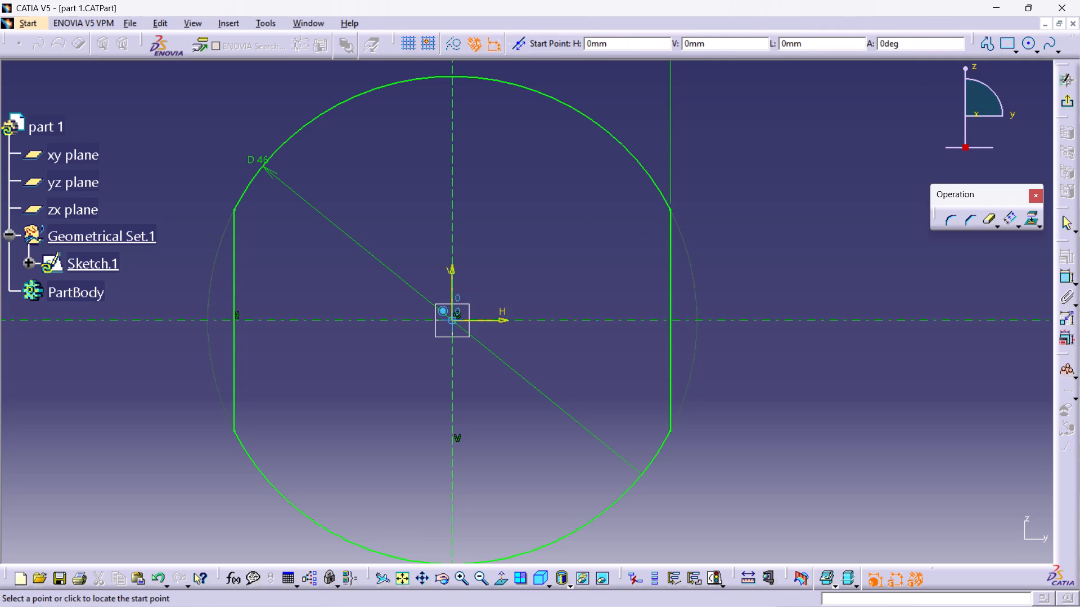
left_click(451, 319)
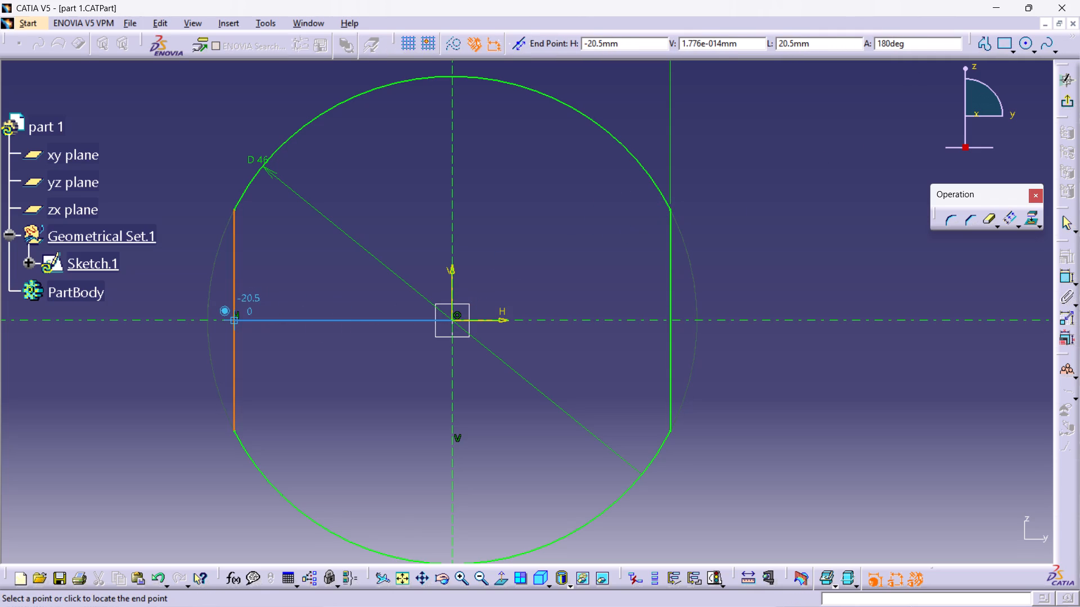
left_click(234, 323)
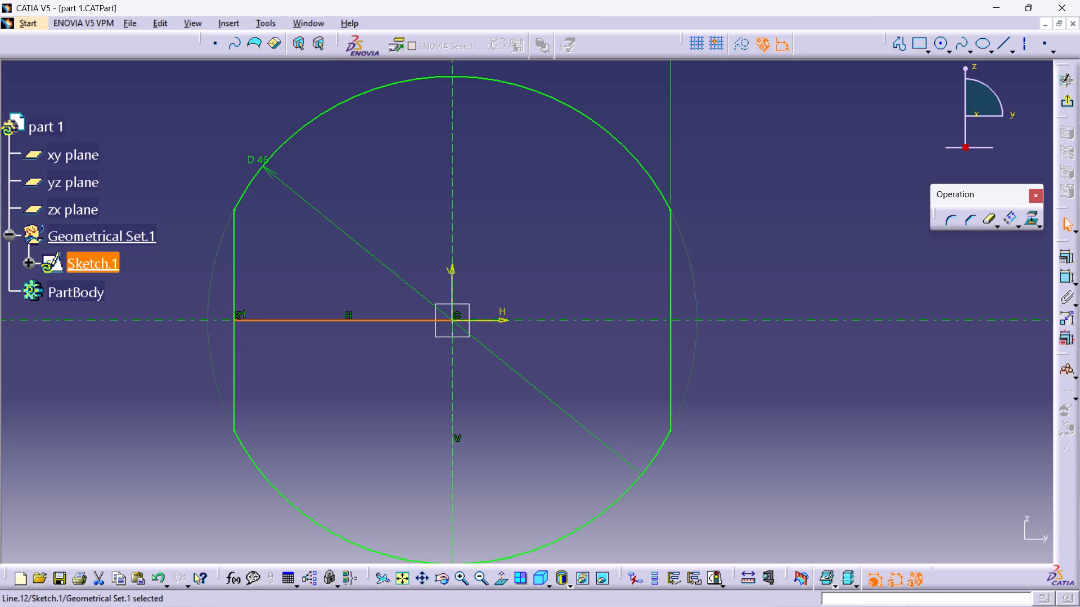
Draw a 20.5 mm horizontal line from the vertical axis, about 6.6 mm above the origin, to the flat on the positive H side.
left_click(1007, 44)
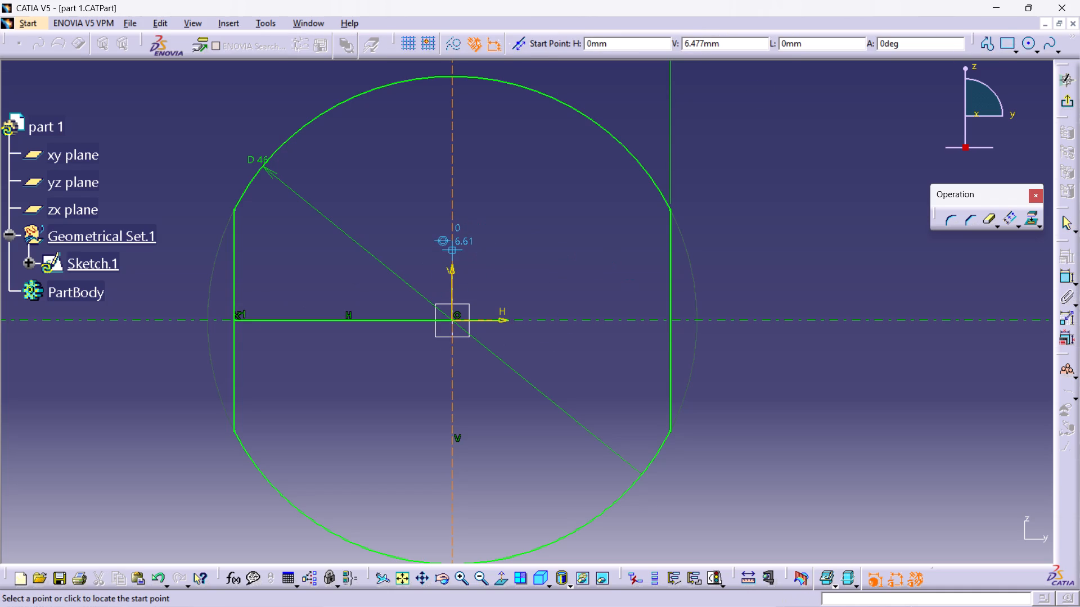
left_click(452, 250)
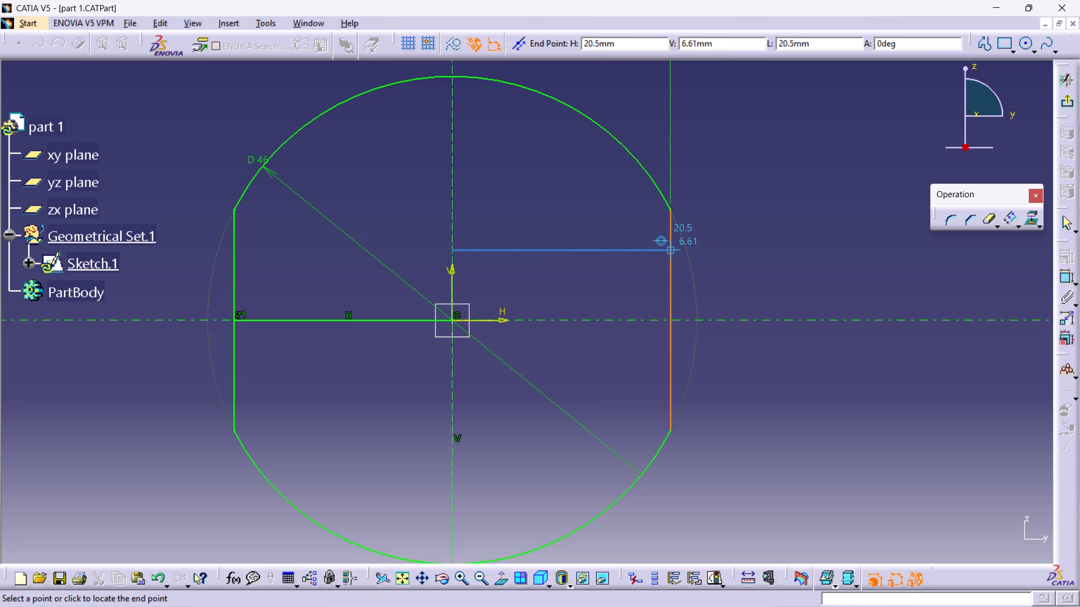
left_click(669, 251)
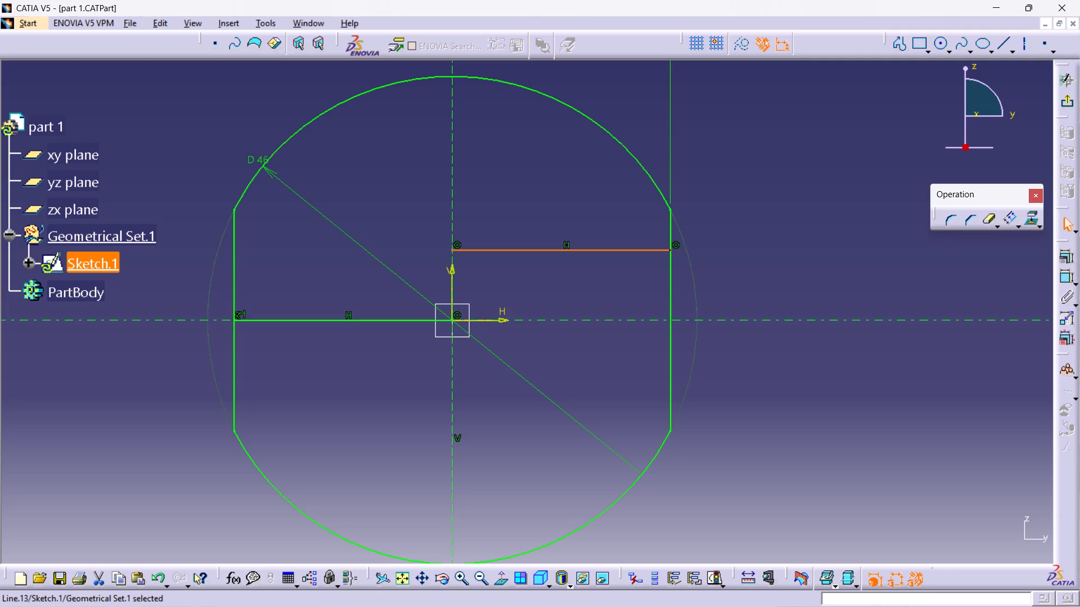
Dimension the vertical offset between the two horizontal lines and set it to 2 mm.
left_click(1063, 276)
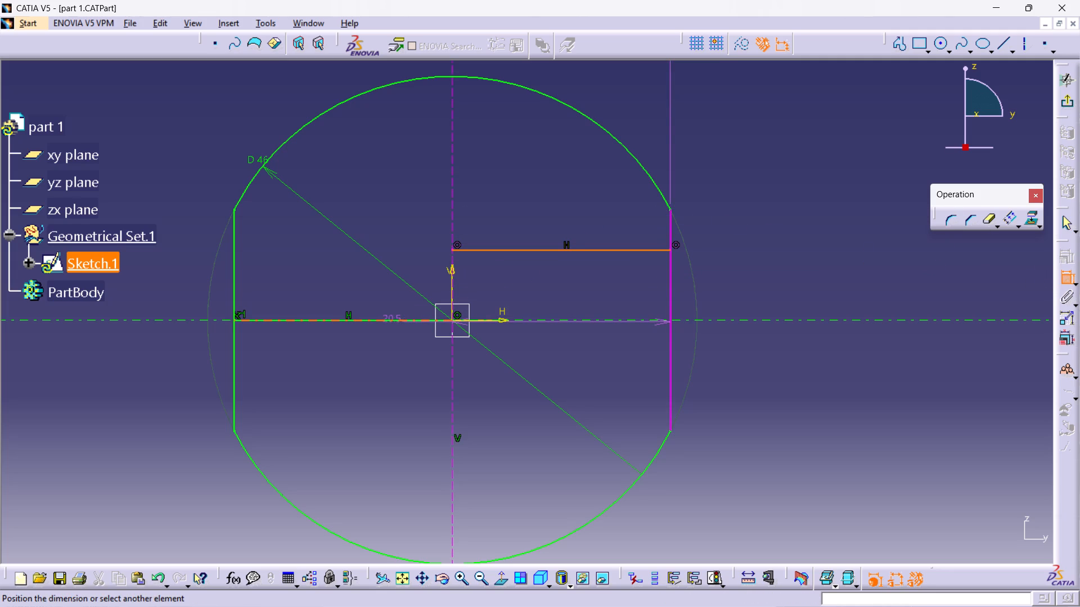
left_click(332, 319)
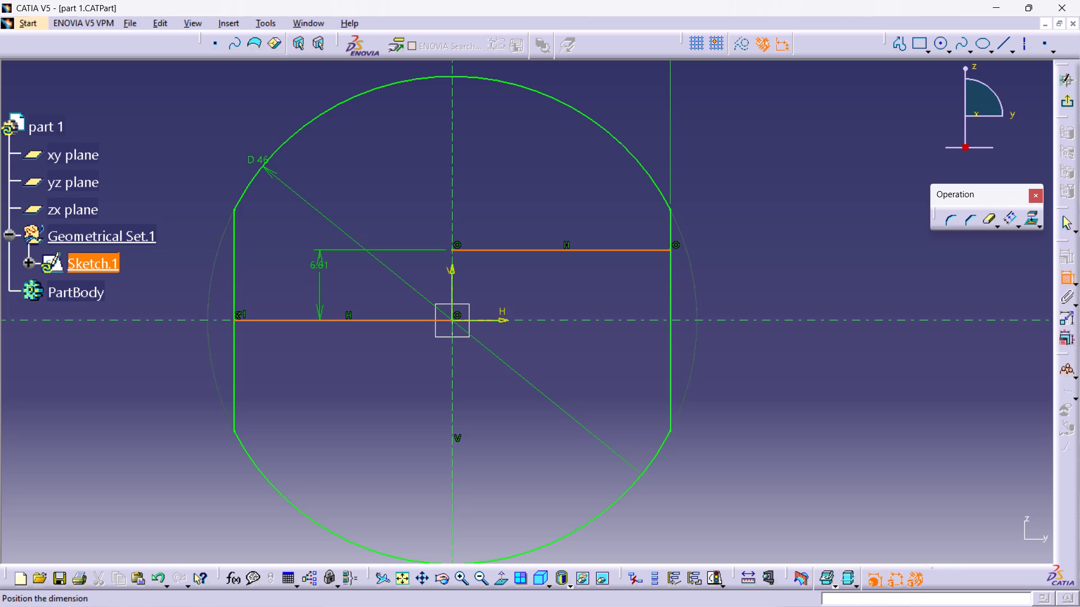
left_click(168, 261)
double_click(176, 260)
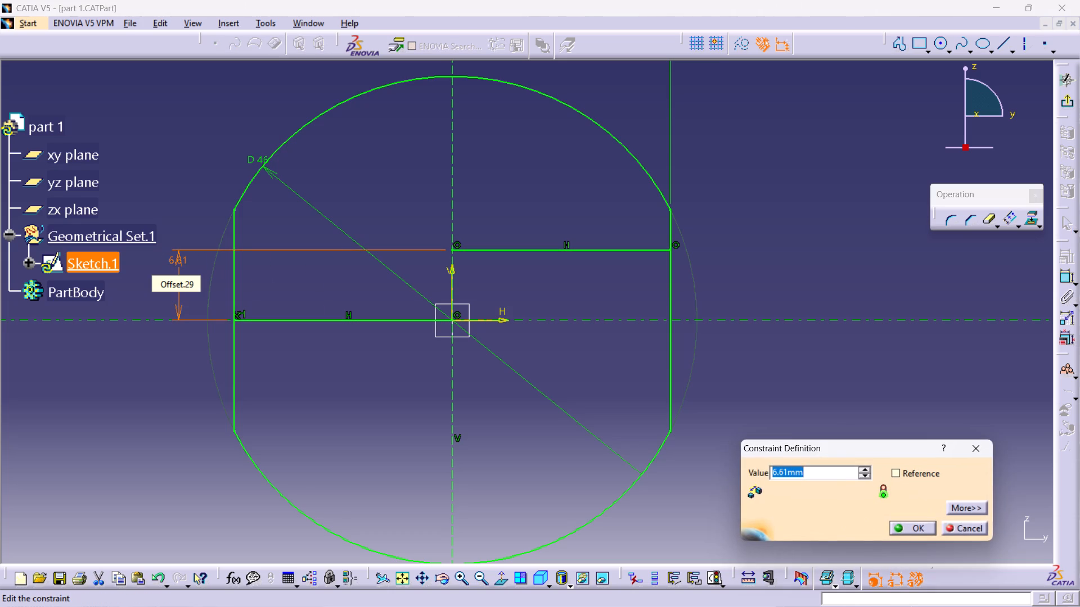
key("2")
key("Return")
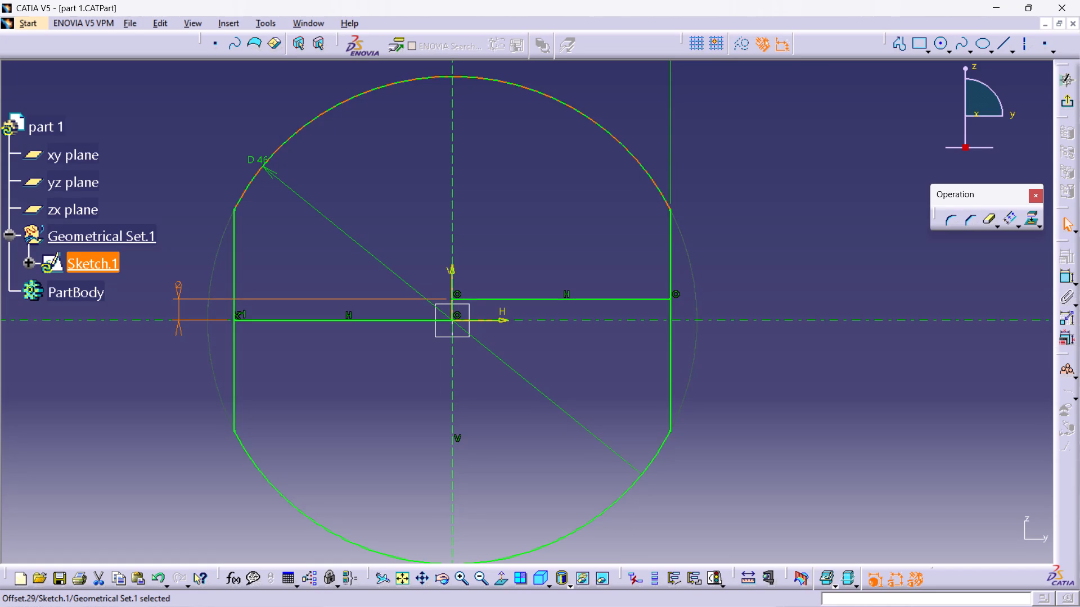
Sketch a rectangle about 10.5 mm wide and 21.2 mm high around the origin inside the profile.
left_click(919, 42)
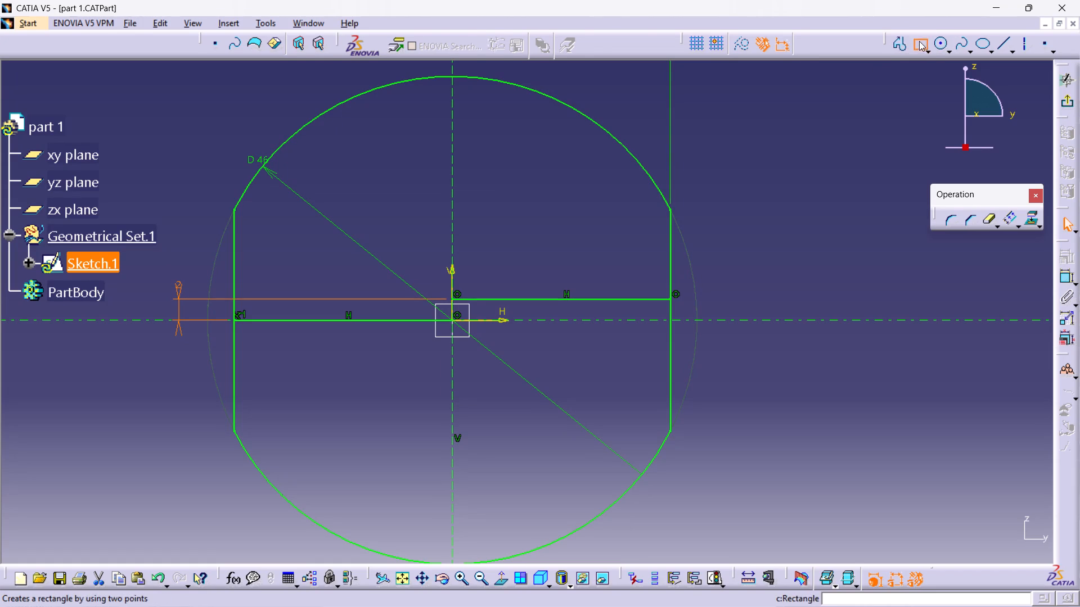
left_click(392, 212)
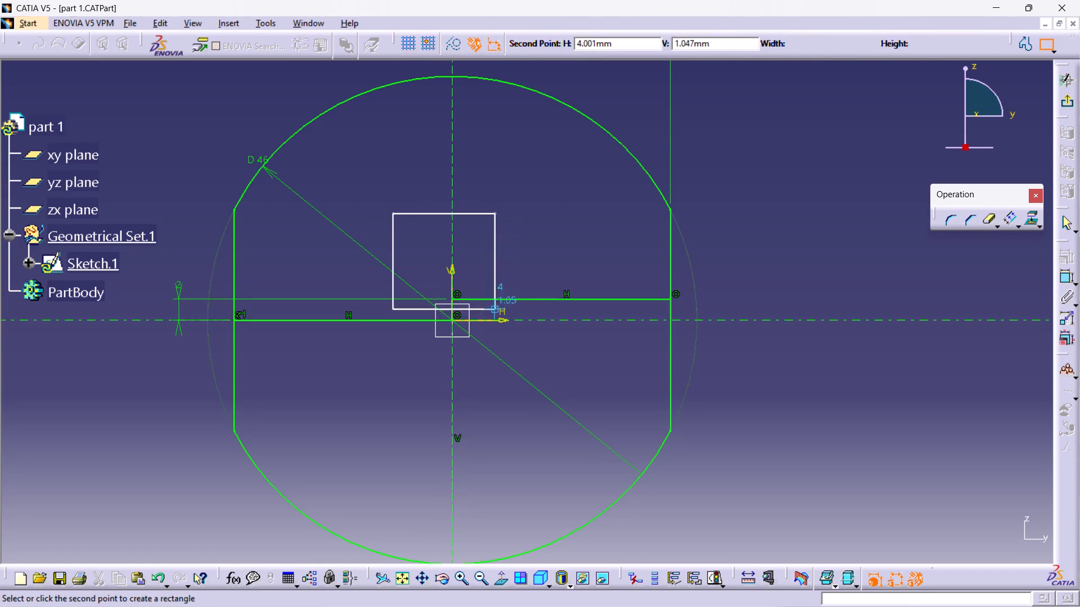
left_click(505, 438)
left_click(756, 412)
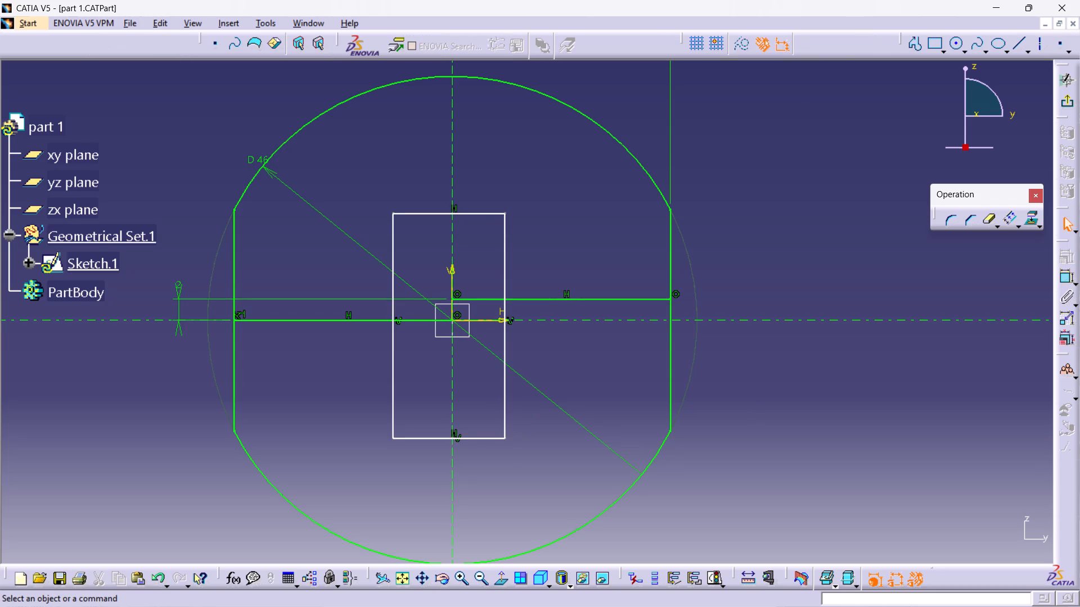
Dimension the distance from the rectangle's top edge to the horizontal line on the positive H side.
triple_click(1066, 278)
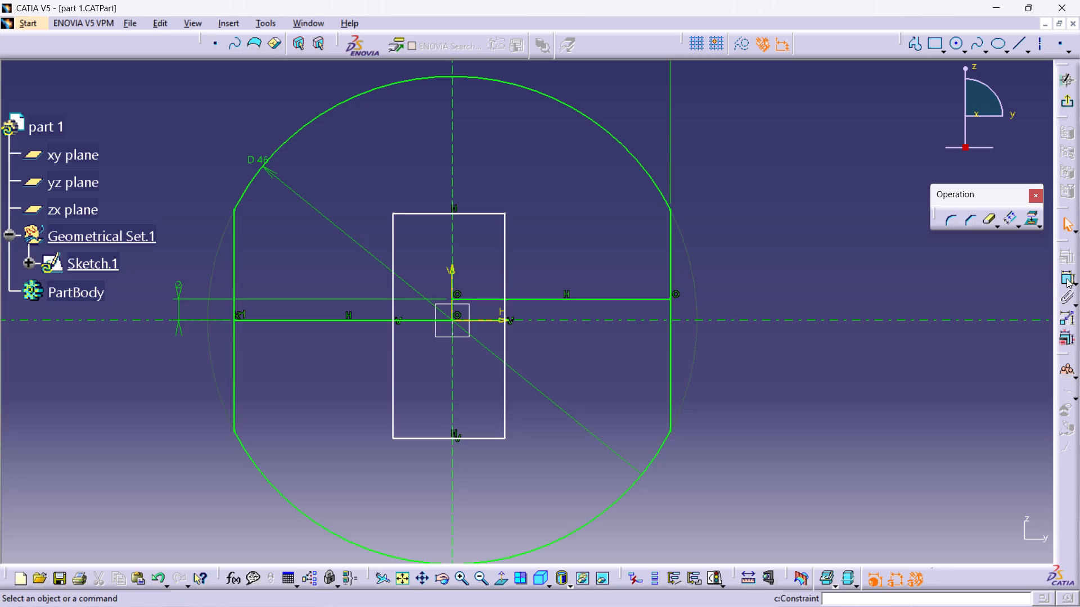
double_click(1066, 278)
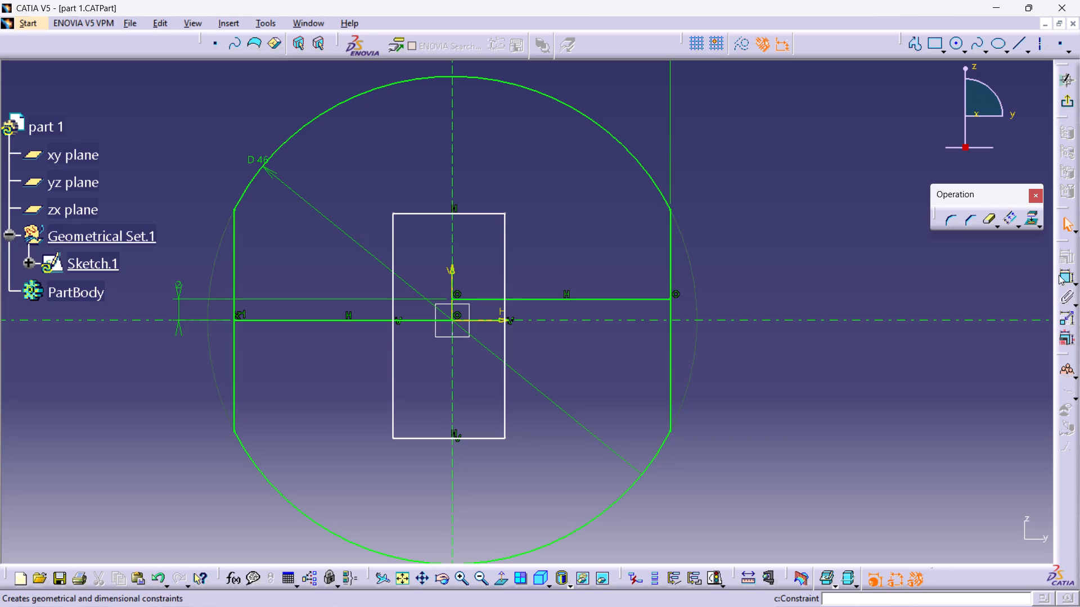
double_click(1063, 274)
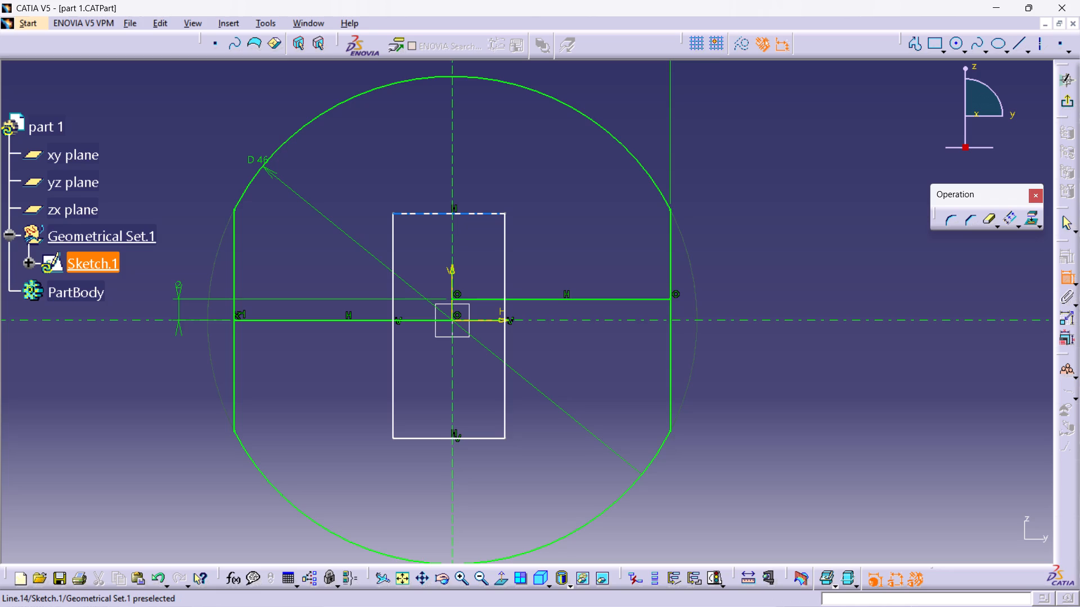
left_click(479, 214)
left_click(579, 299)
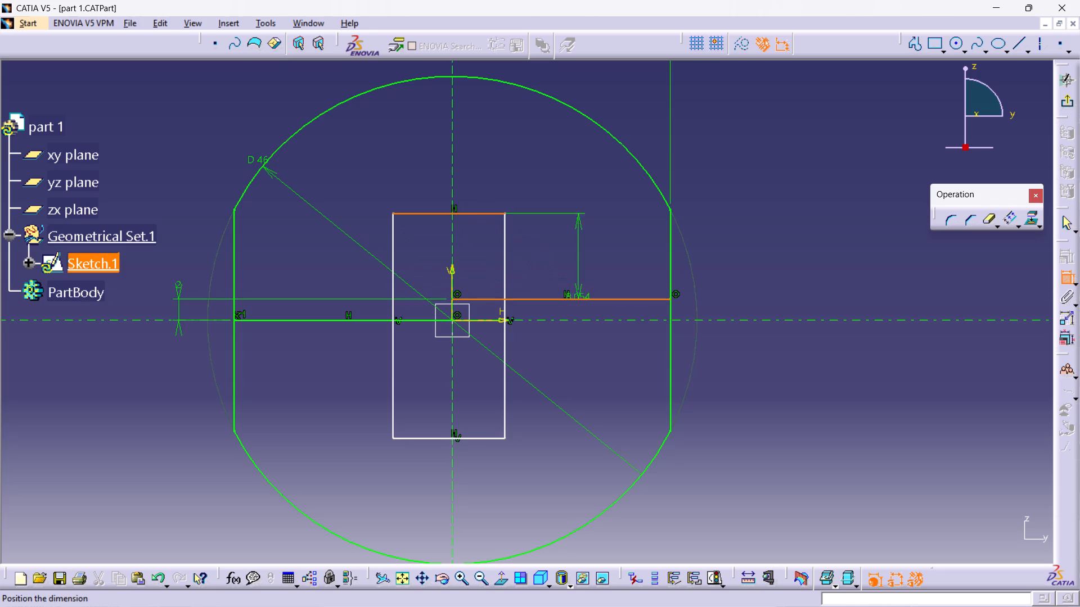
left_click(598, 244)
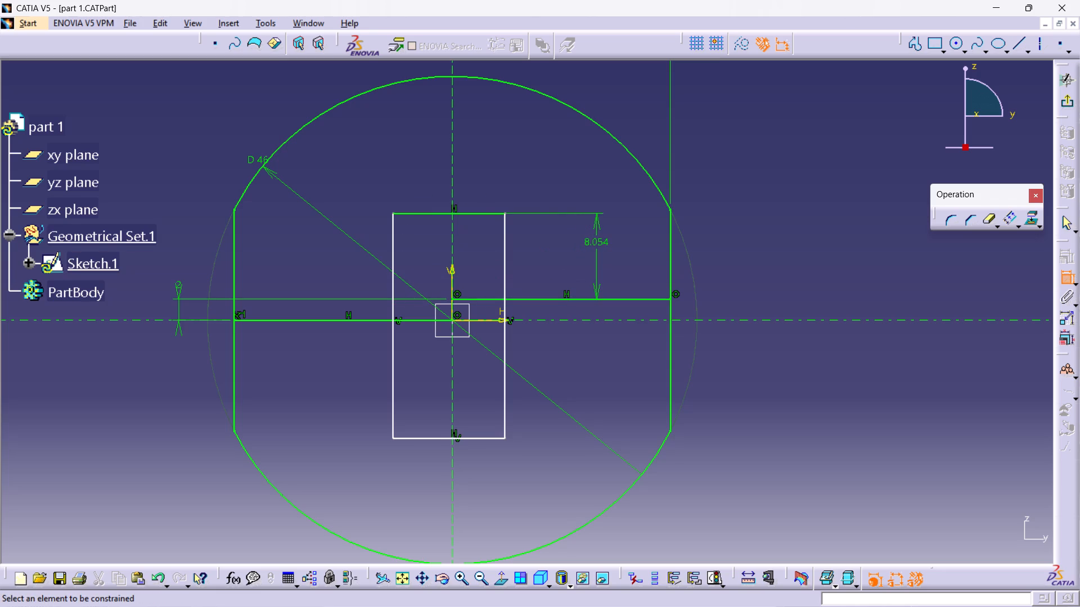
Dimension the rectangle's width between its two vertical sides, placing the dimension above its top edge.
left_click(394, 270)
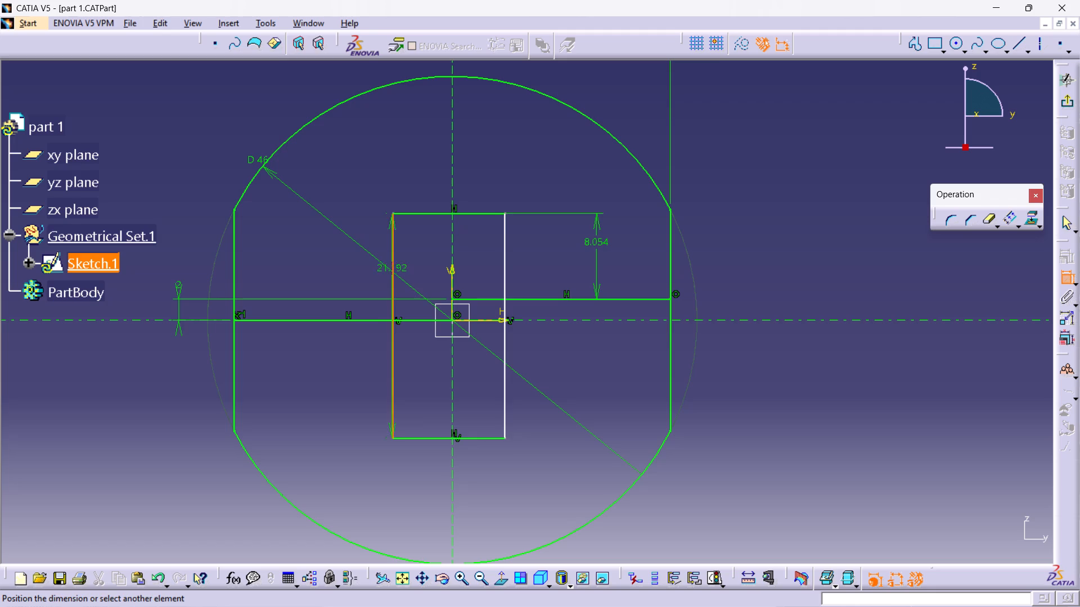
left_click(505, 275)
left_click(474, 192)
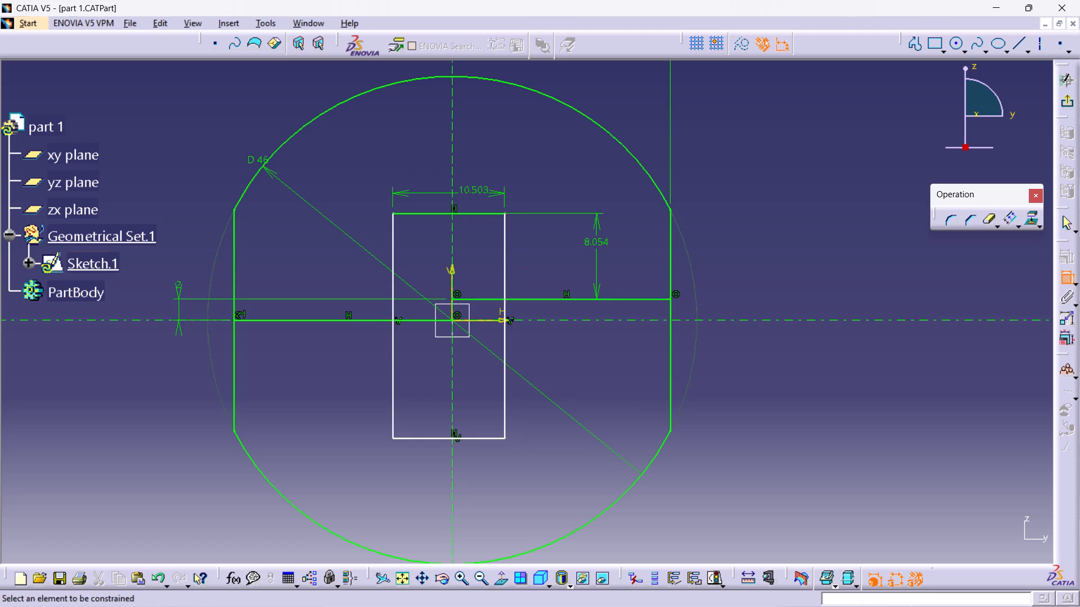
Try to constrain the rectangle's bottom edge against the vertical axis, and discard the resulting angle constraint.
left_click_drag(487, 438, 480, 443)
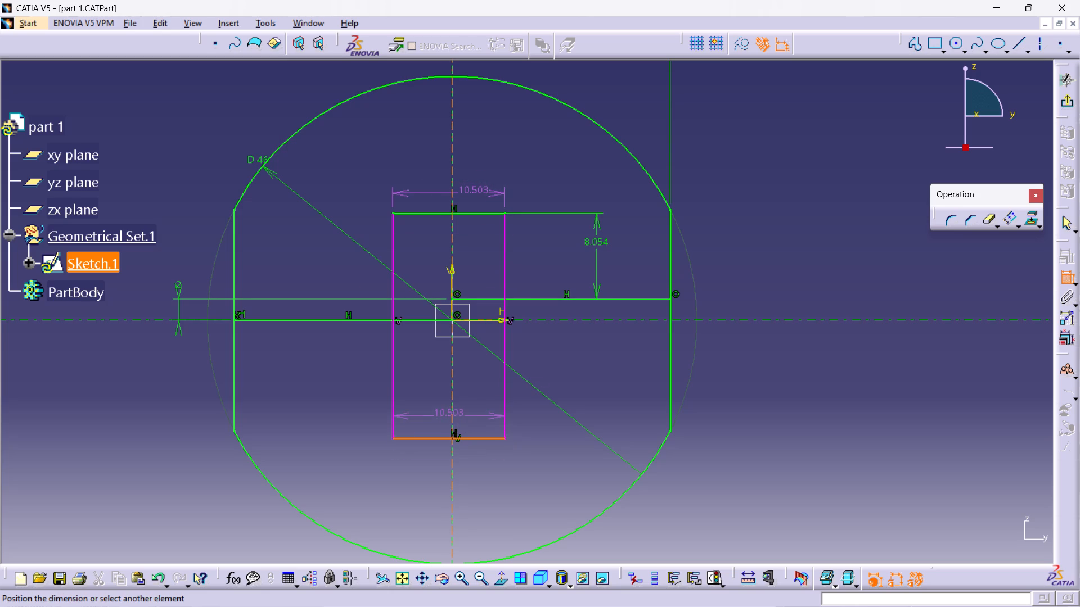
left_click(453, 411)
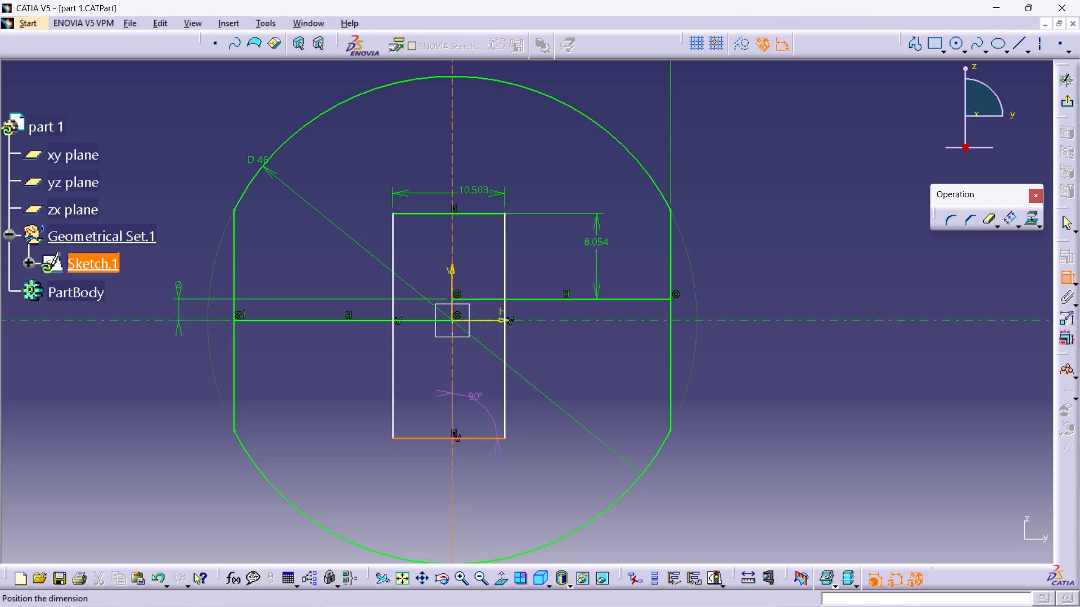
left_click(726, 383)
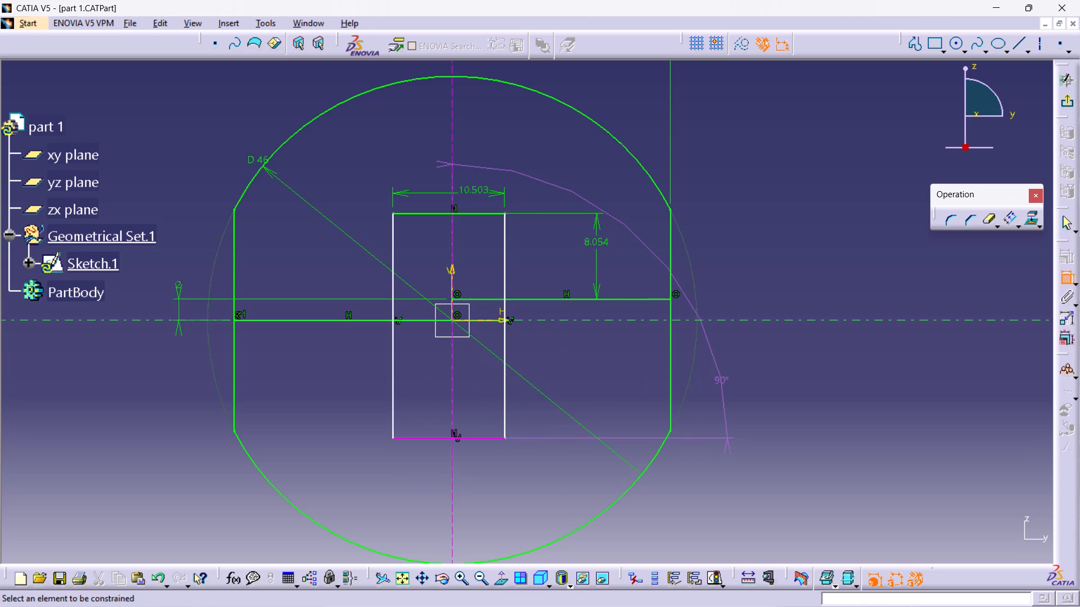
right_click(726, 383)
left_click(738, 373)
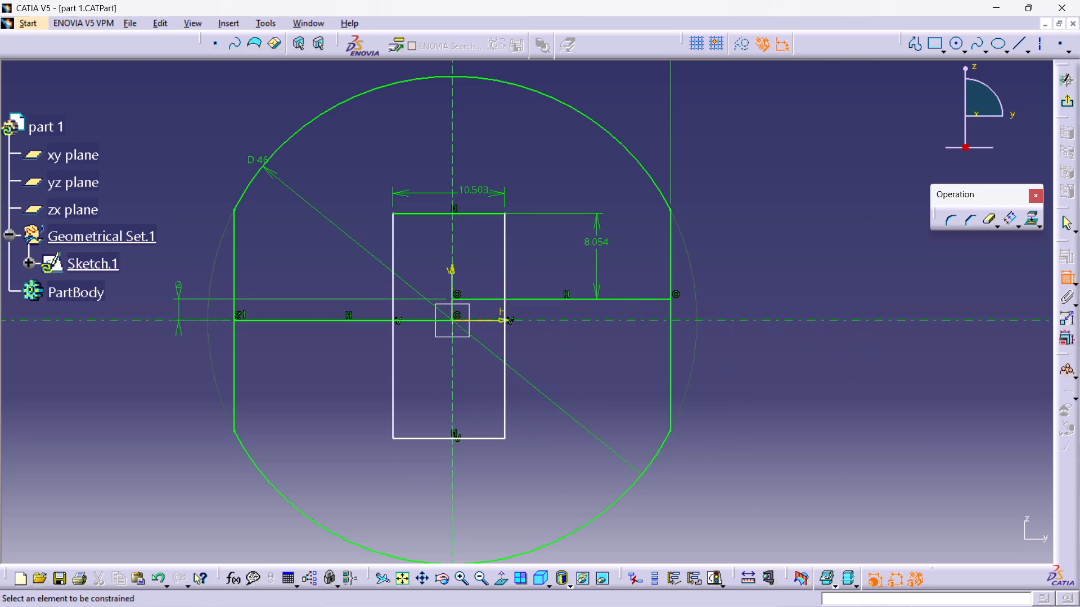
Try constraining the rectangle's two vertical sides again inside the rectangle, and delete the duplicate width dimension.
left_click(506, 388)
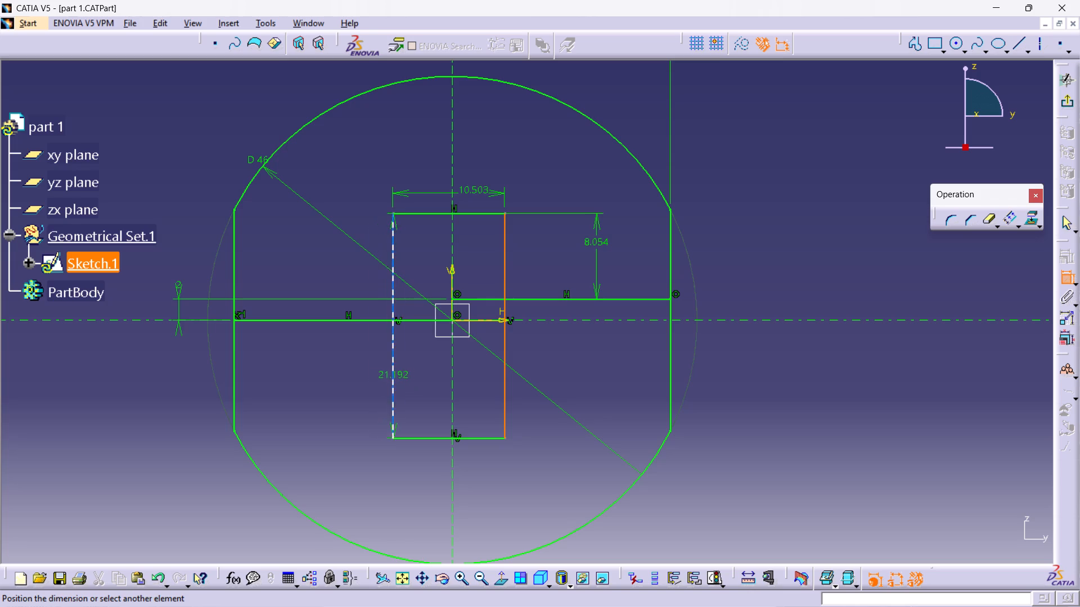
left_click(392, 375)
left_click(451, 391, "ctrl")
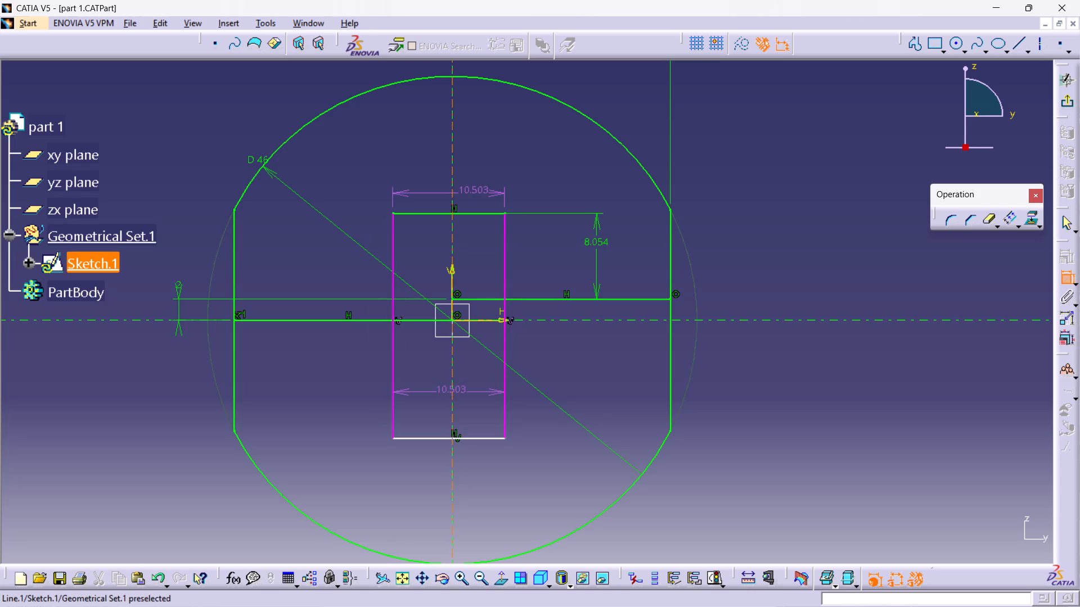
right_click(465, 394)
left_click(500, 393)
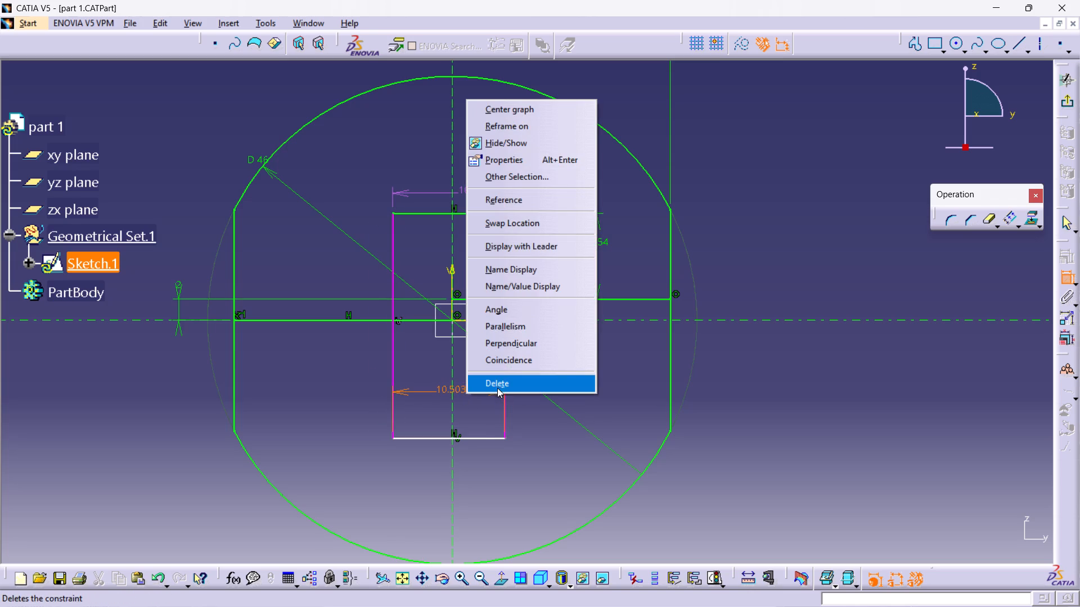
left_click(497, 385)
Constrain the rectangle's two vertical sides to be symmetric about the vertical axis.
left_click(502, 409, "ctrl")
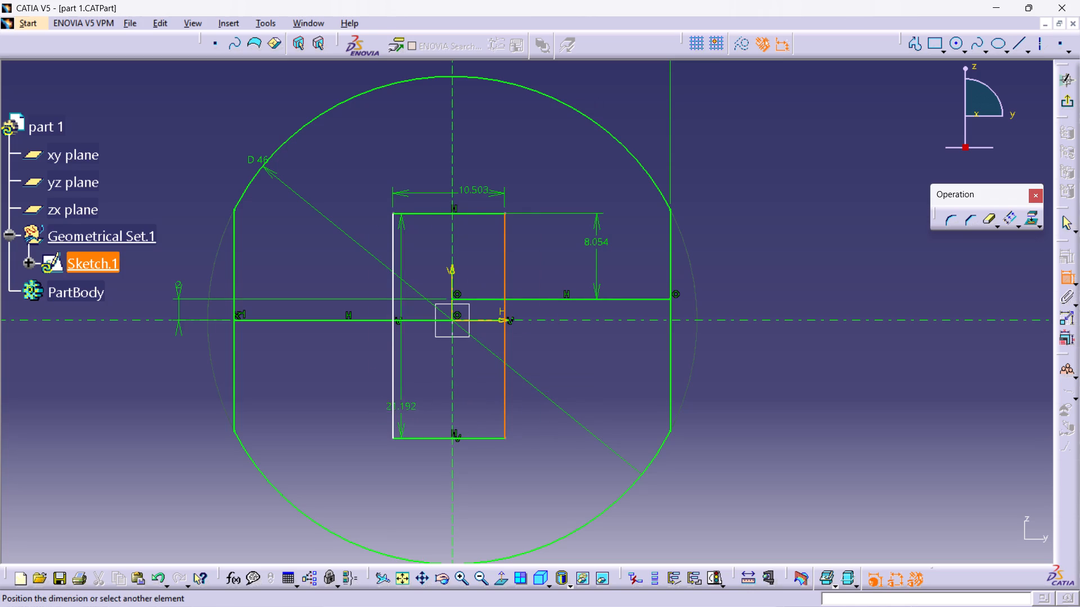
left_click(395, 405, "ctrl")
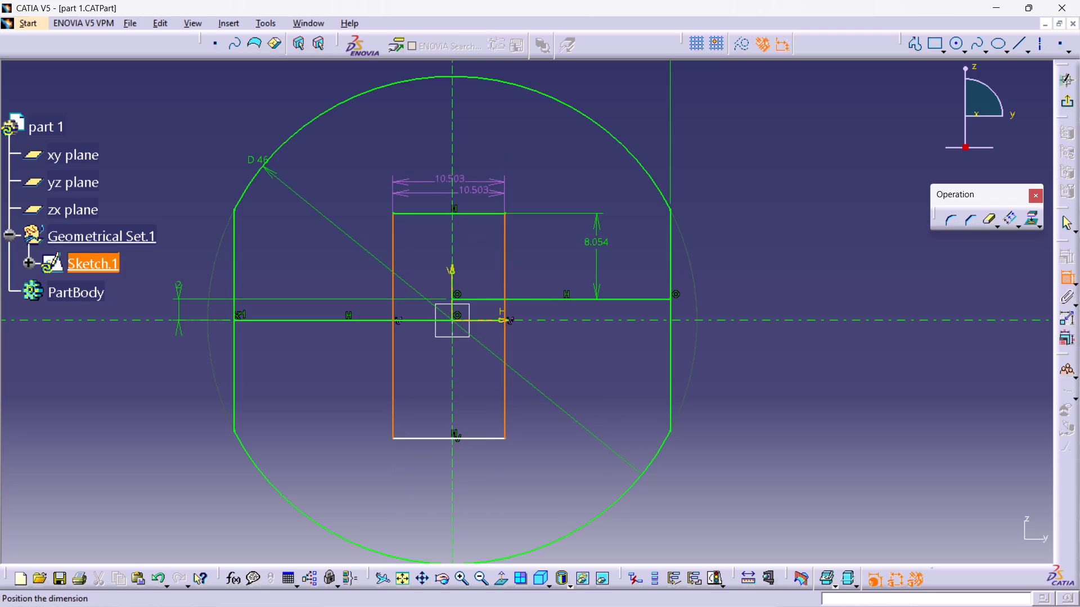
right_click(457, 167)
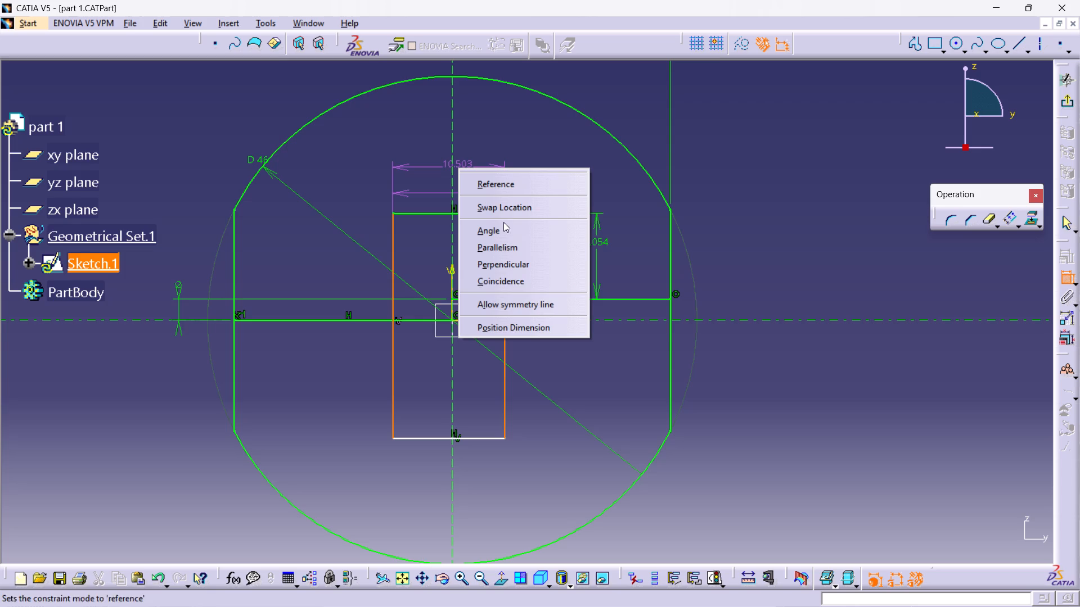
left_click(544, 298)
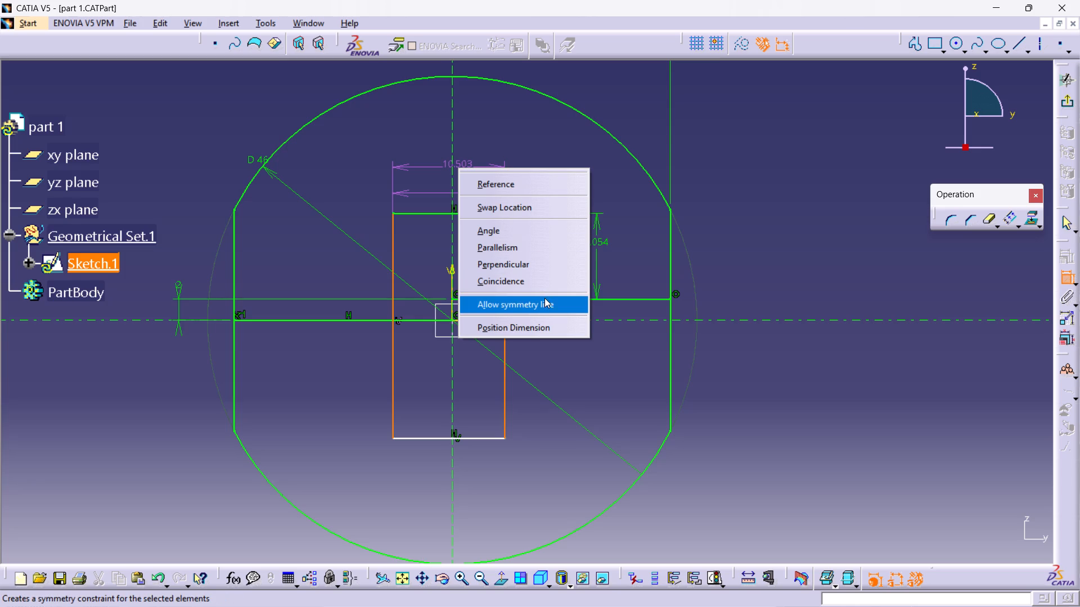
left_click(454, 160)
left_click(555, 463)
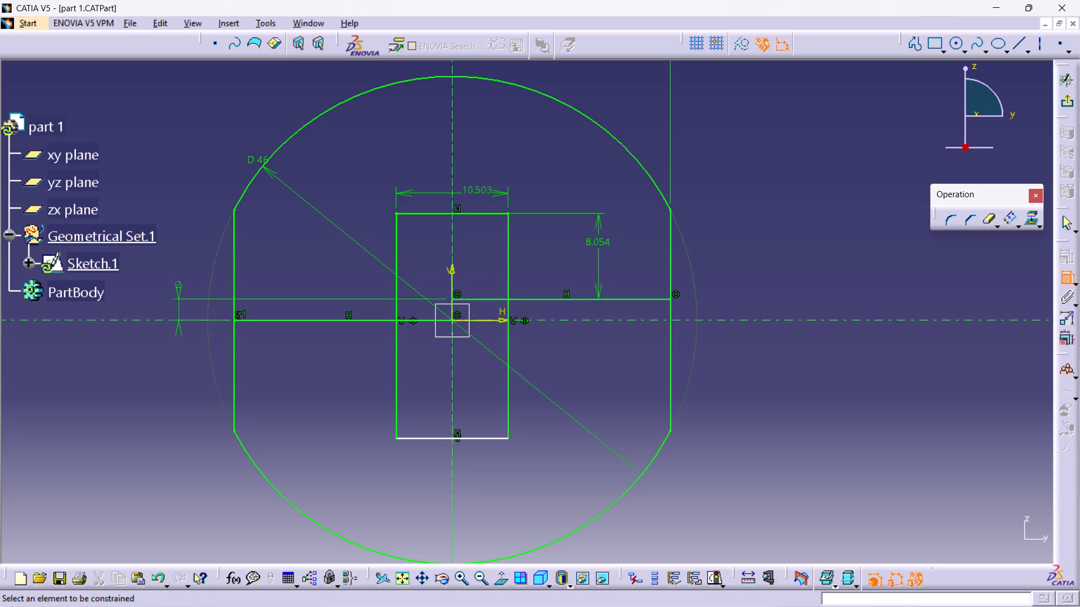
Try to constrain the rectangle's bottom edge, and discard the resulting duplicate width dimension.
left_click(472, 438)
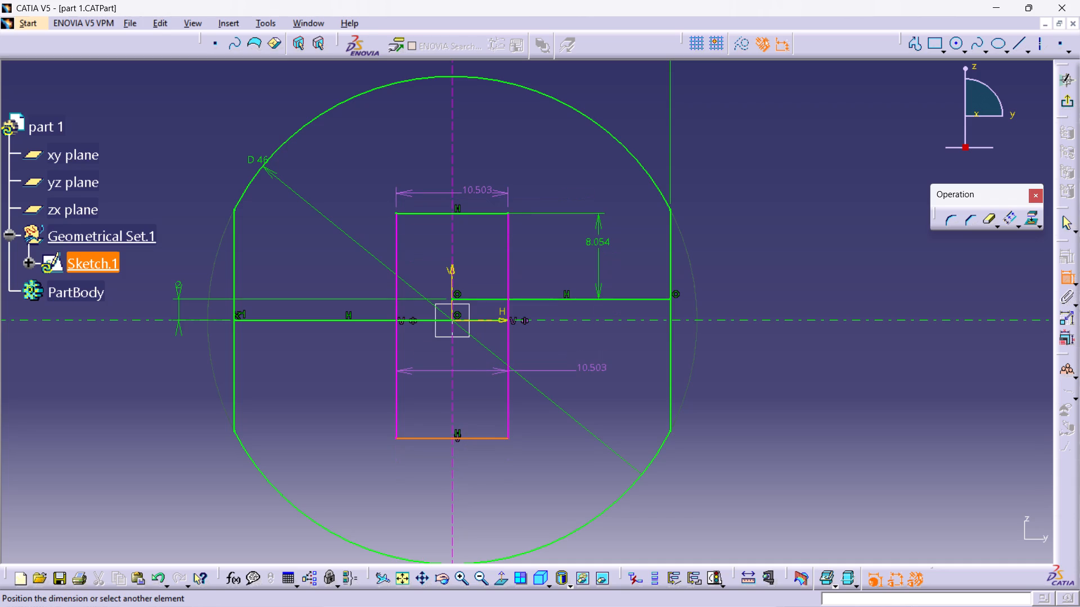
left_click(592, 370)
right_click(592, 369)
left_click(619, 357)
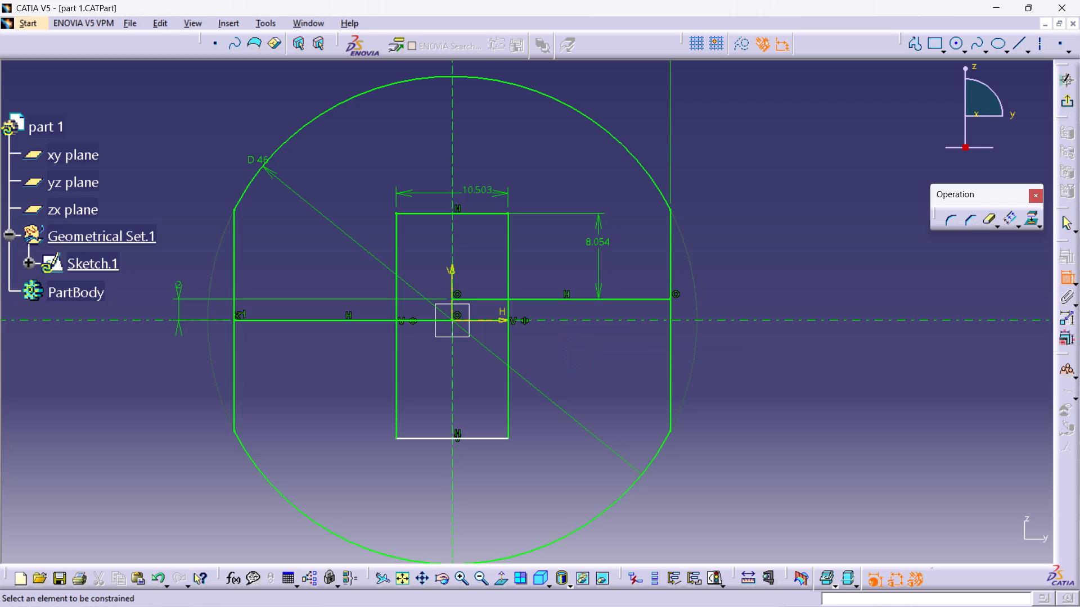
Set the rectangle's width to 17 mm.
double_click(478, 188)
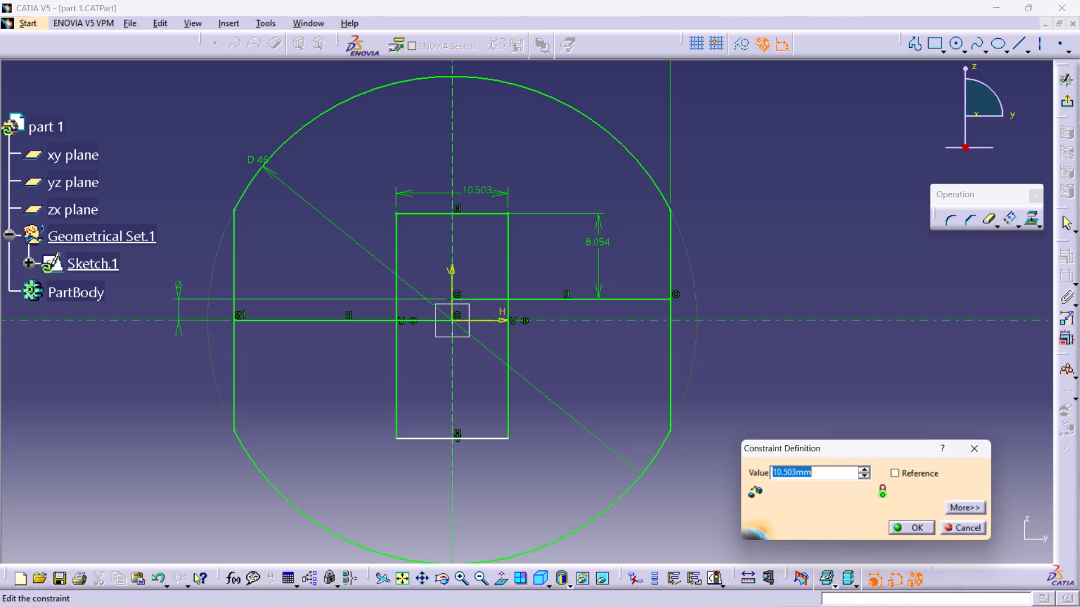
type("1\\")
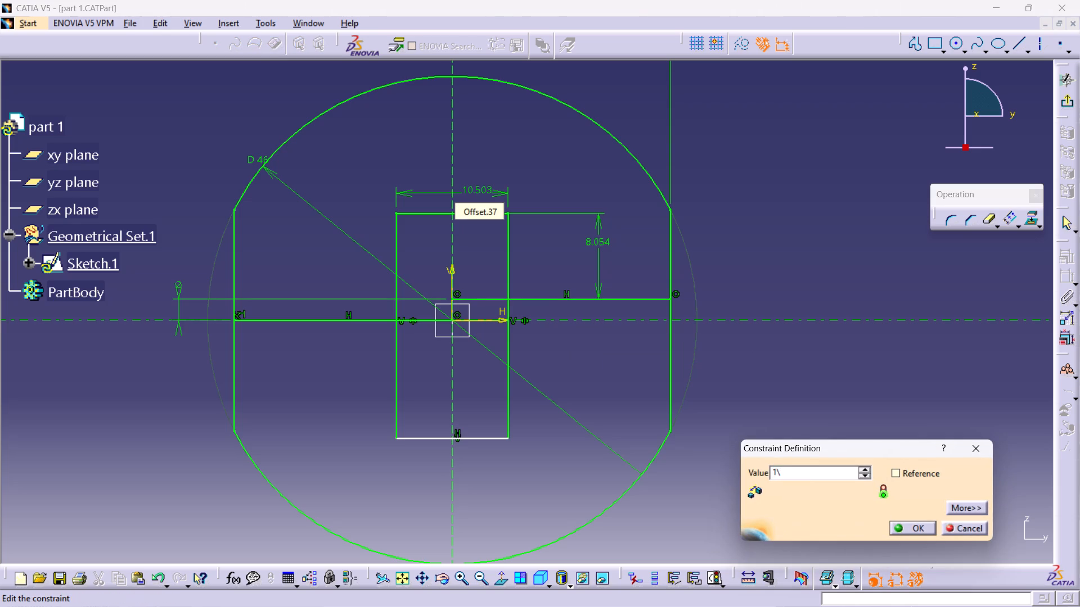
key("BackSpace")
key("7")
key("Return")
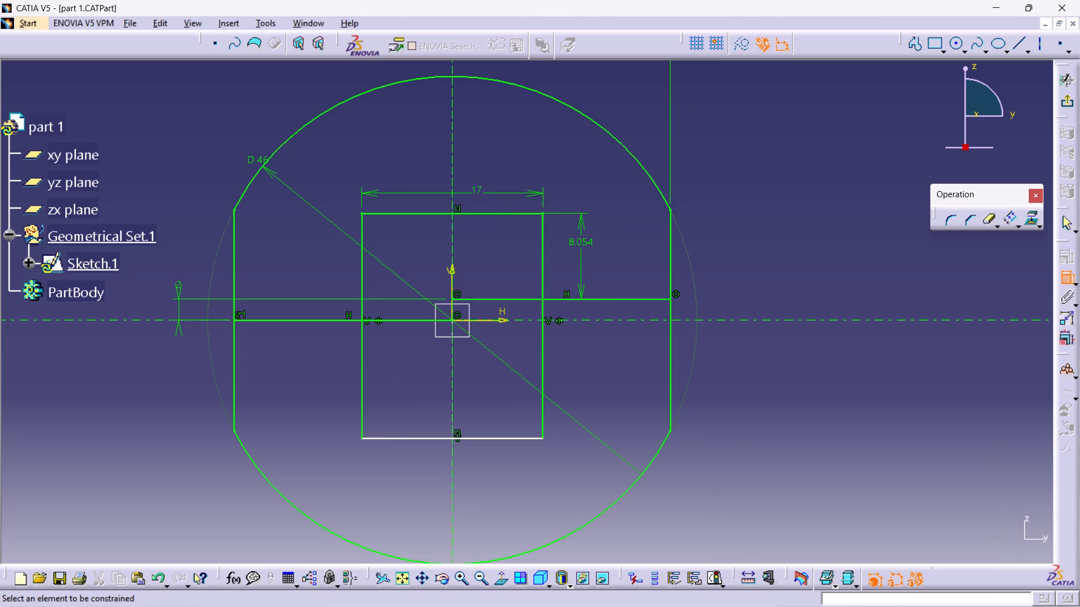
left_click(568, 174)
Set the distance between the rectangle's top edge and the raised horizontal line to 10.5 mm, and finish constraining.
double_click(576, 240)
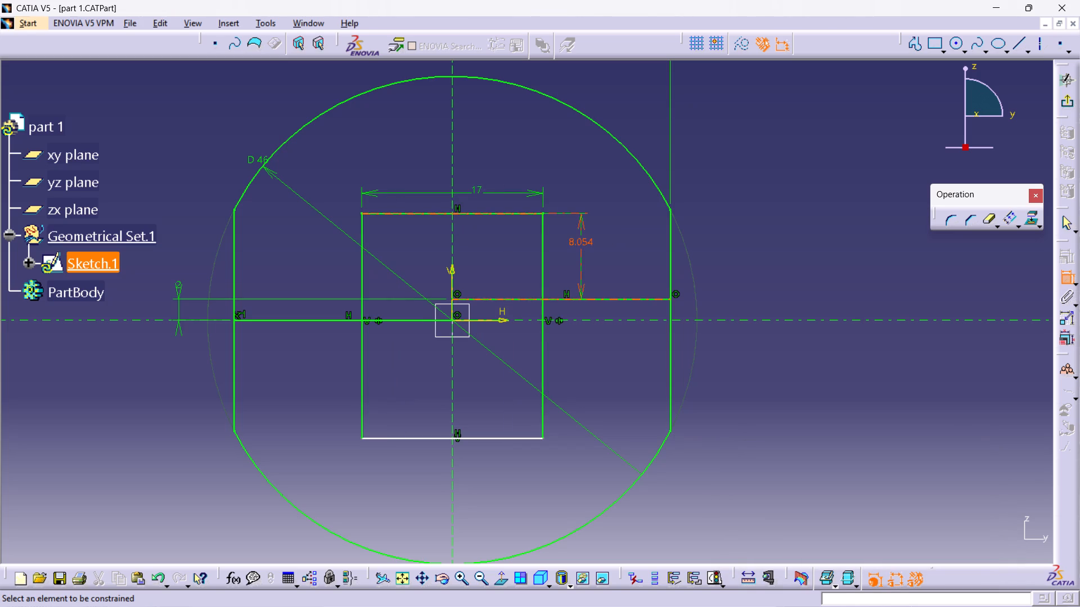
type("10.5")
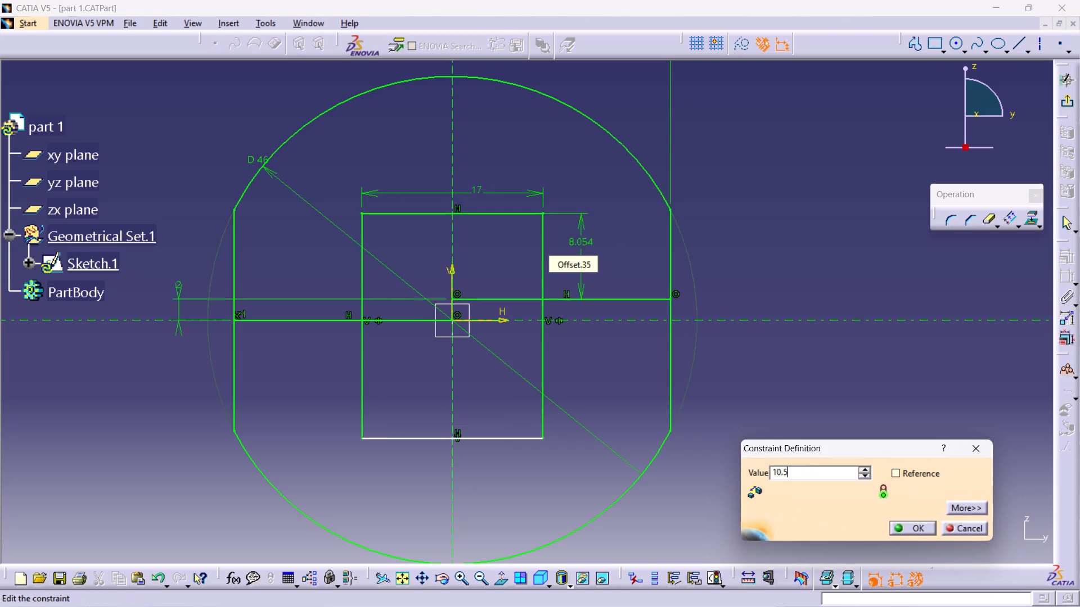
key("Return")
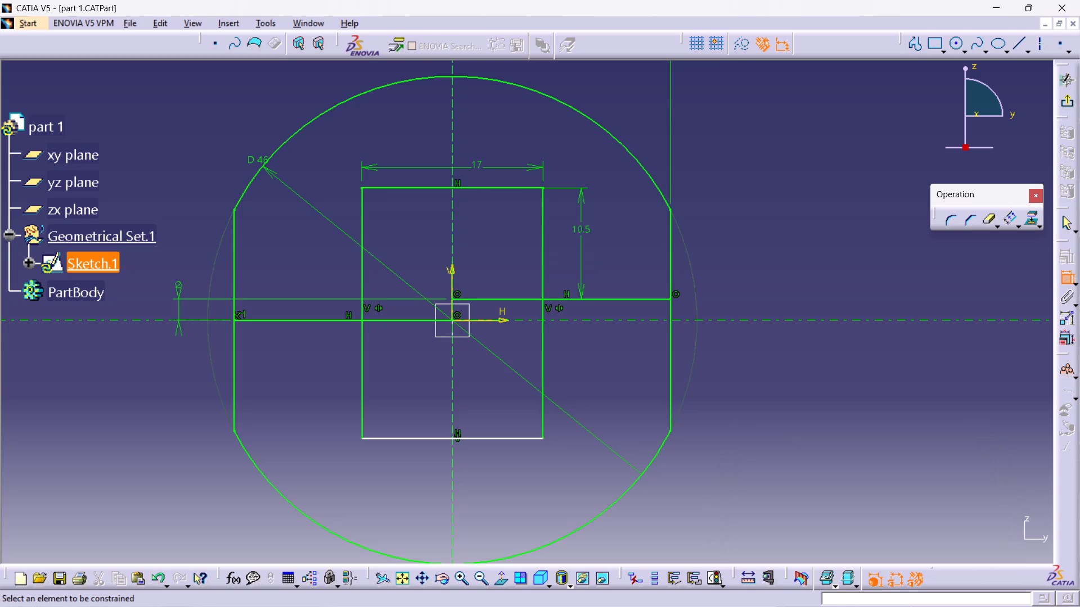
left_click(590, 264)
left_click(614, 258)
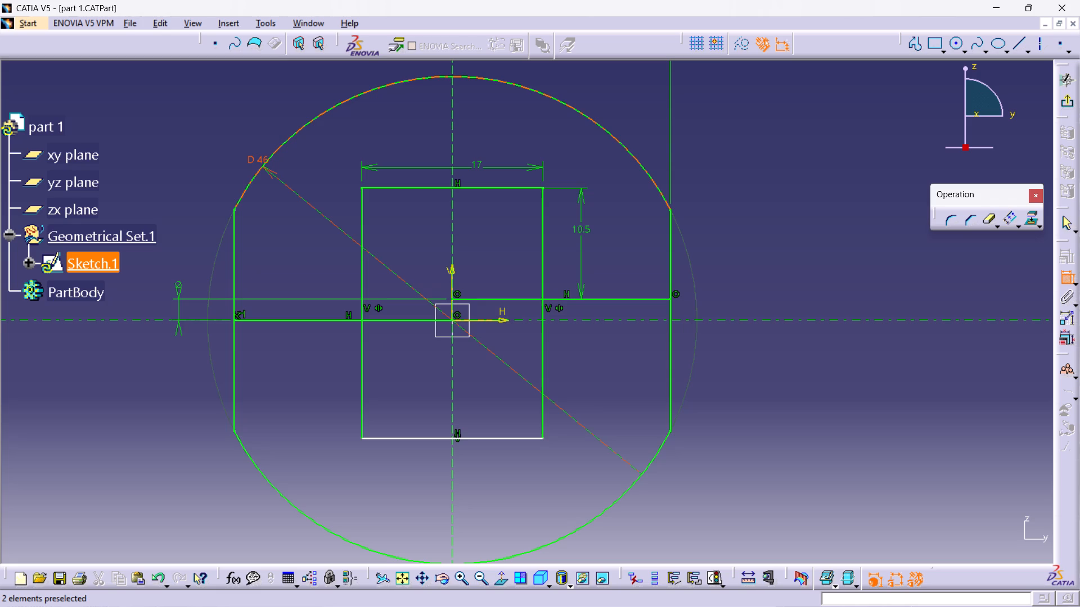
left_click(769, 201)
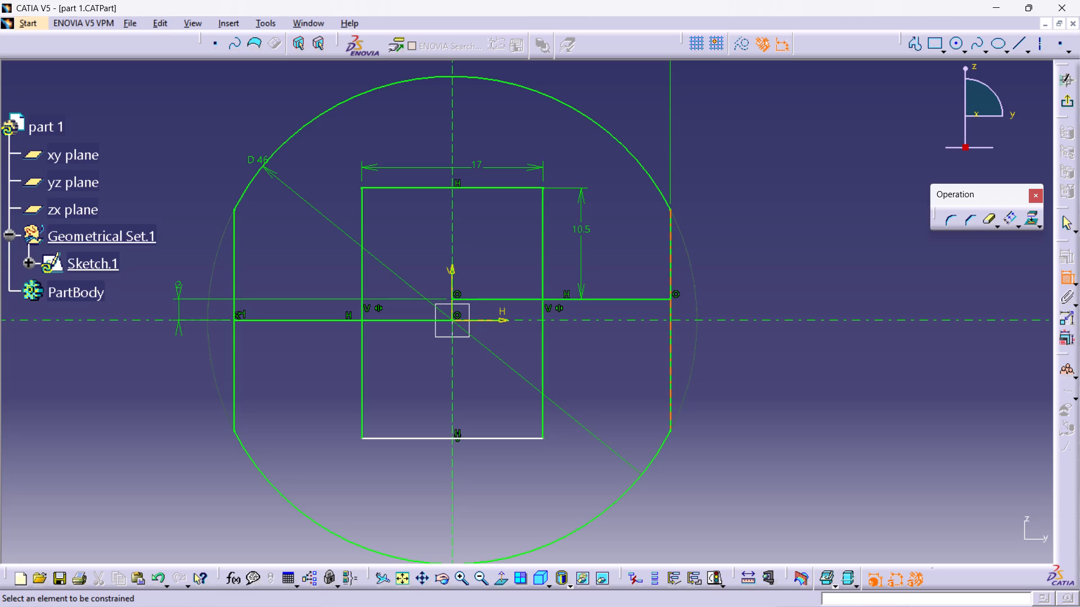
left_click(777, 231)
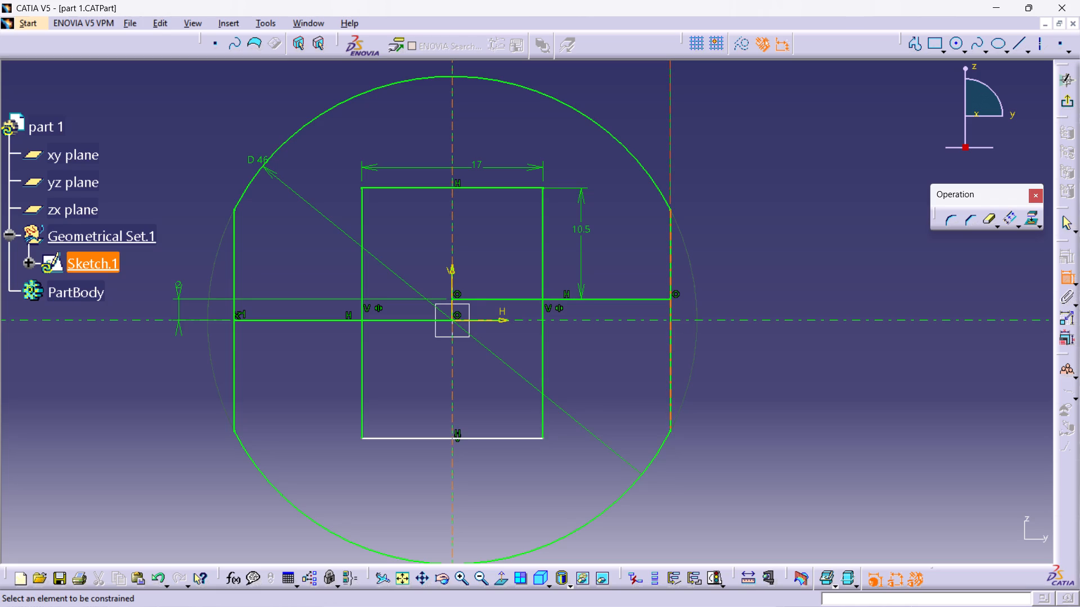
left_click(1068, 277)
left_click(1020, 281)
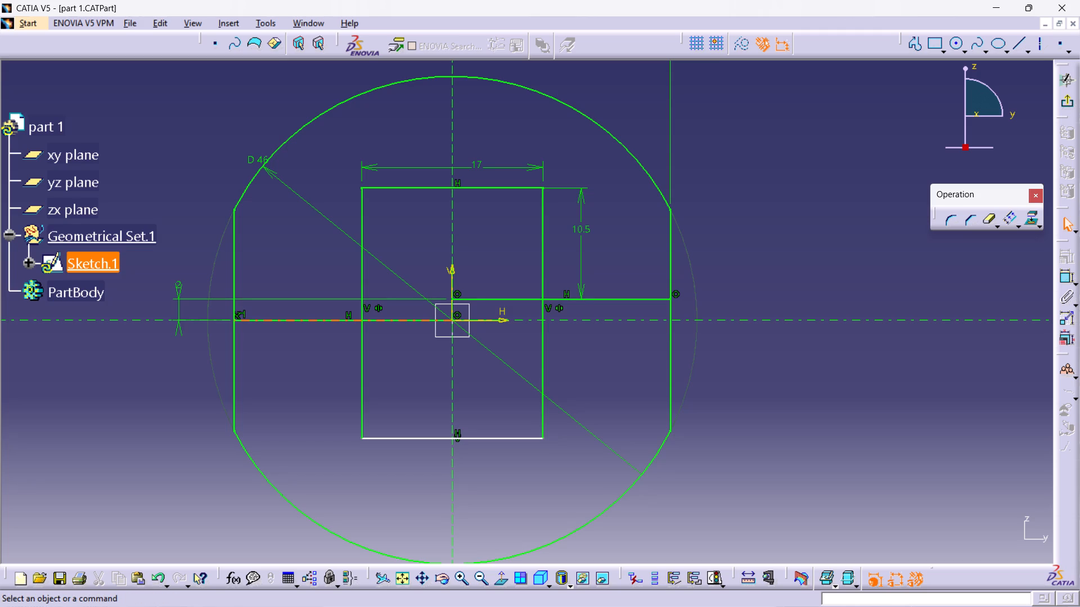
Quick Trim the right flat below the horizontal axis, the rectangle's bottom edge, and its two sides below the horizontal lines.
double_click(991, 220)
left_click(673, 382)
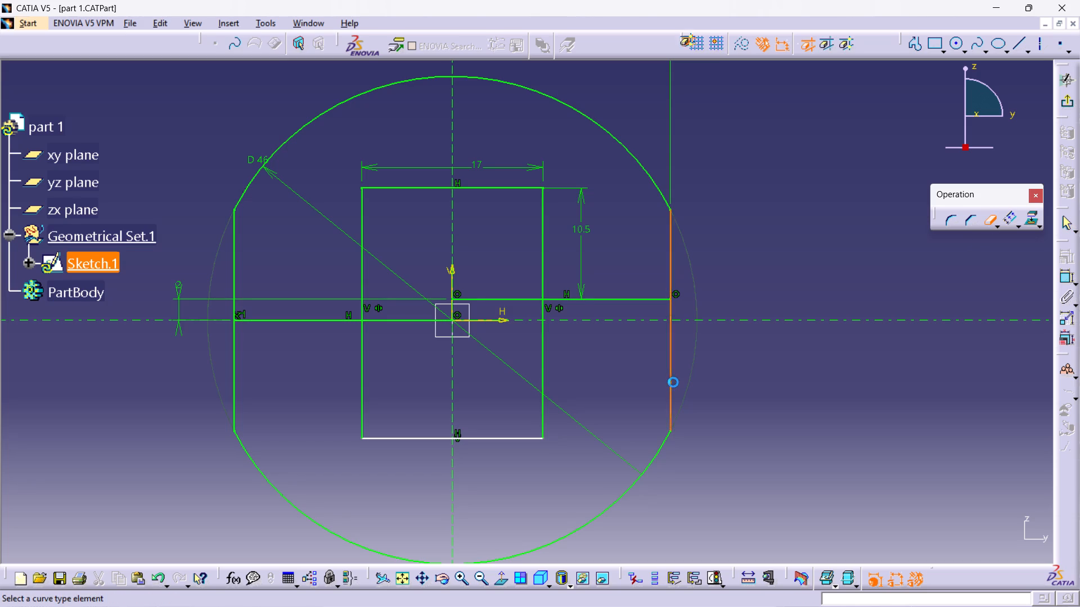
left_click(543, 356)
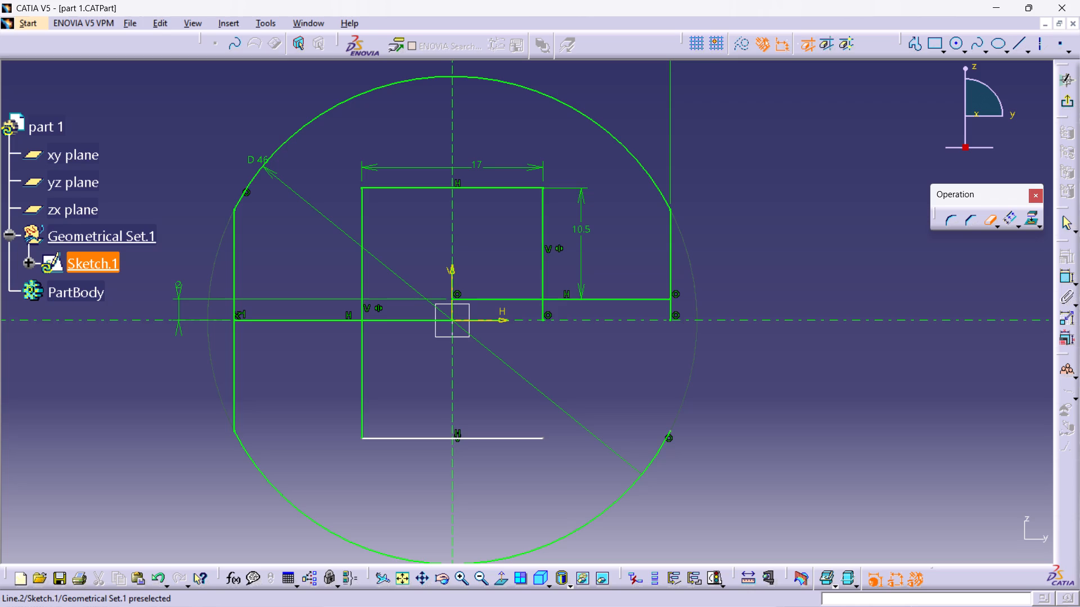
double_click(544, 309)
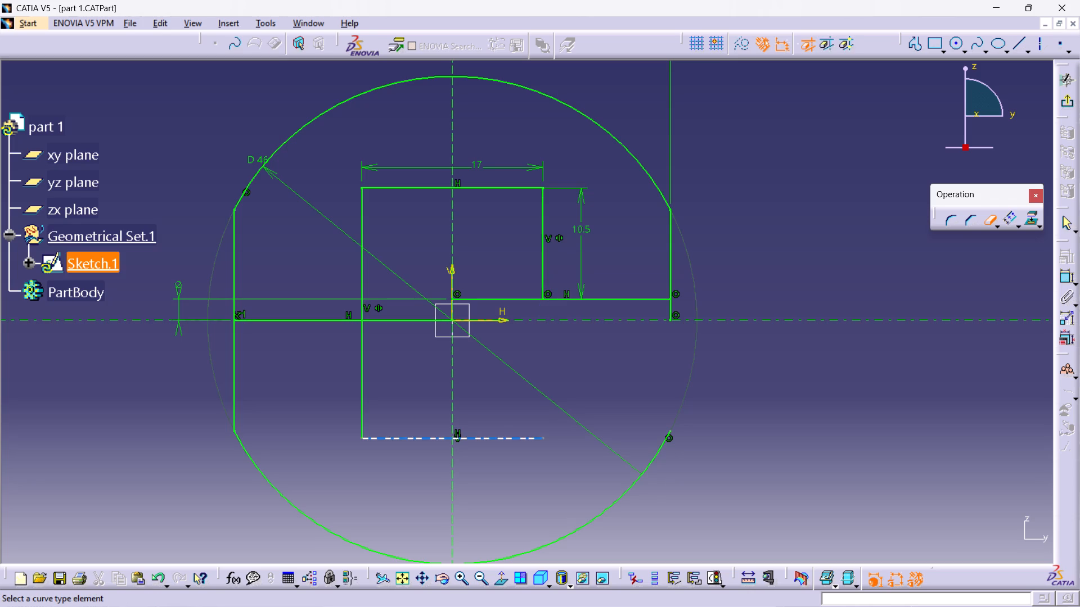
left_click(433, 437)
left_click(487, 437)
left_click(366, 400)
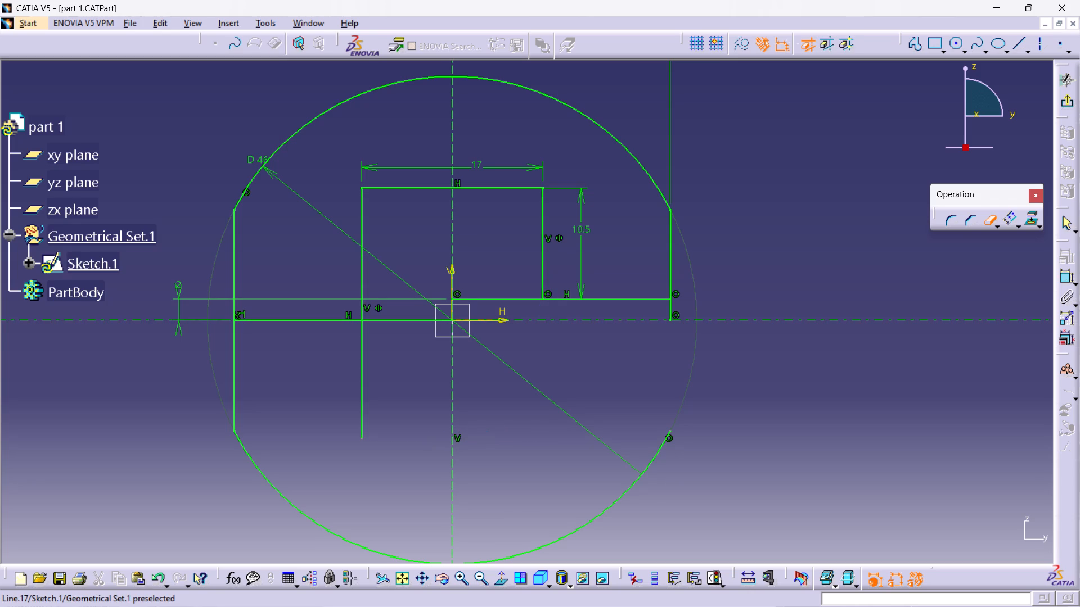
left_click(363, 387)
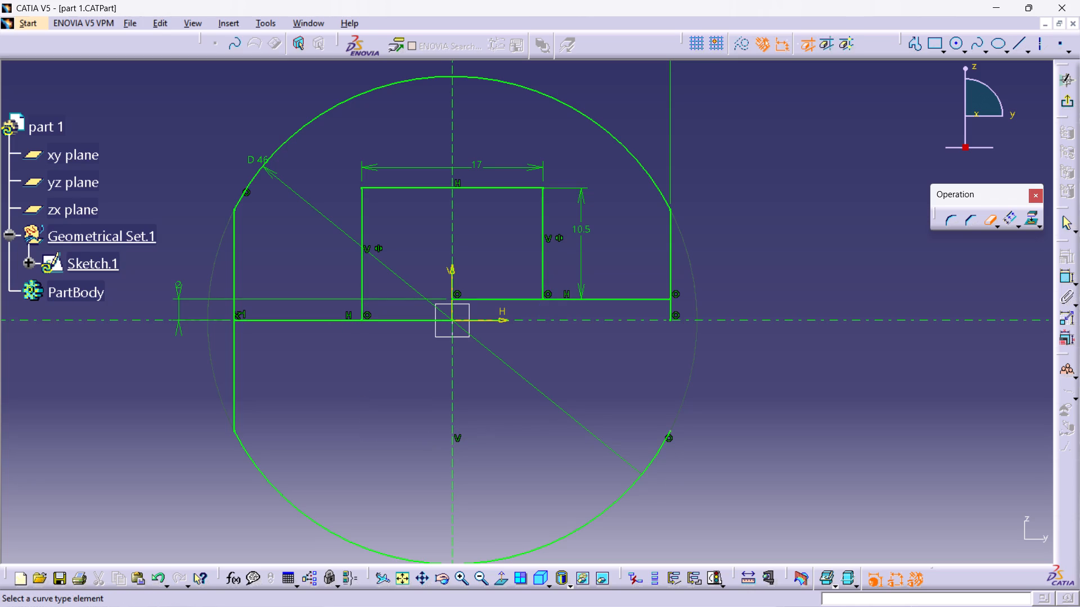
Trim the left flat below the horizontal axis, the whole lower arc, and the right flat's stub below the raised line.
left_click(235, 378)
left_click(560, 347)
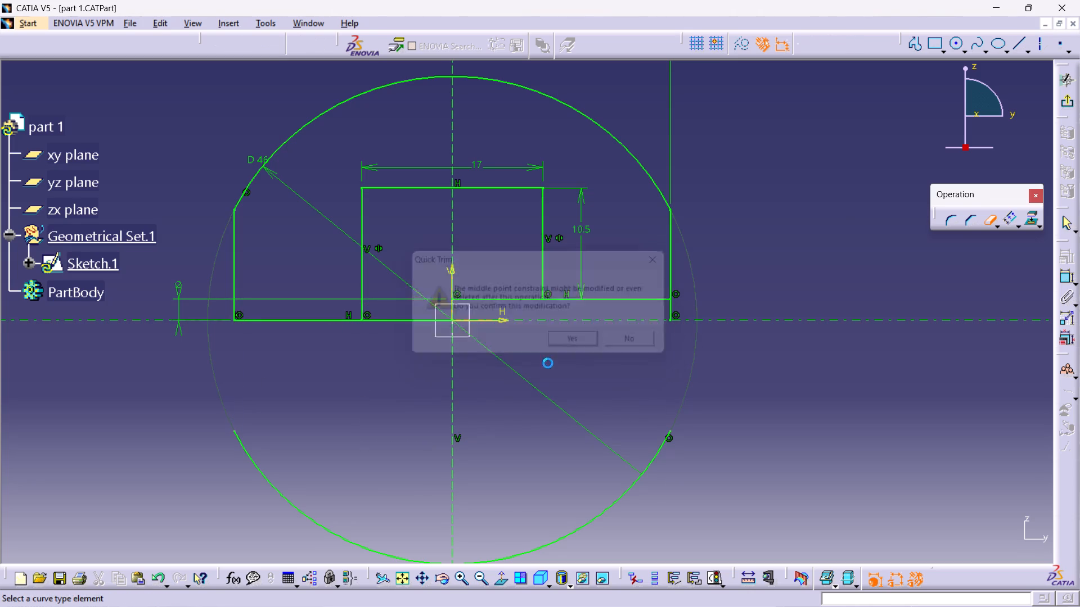
left_click(260, 468)
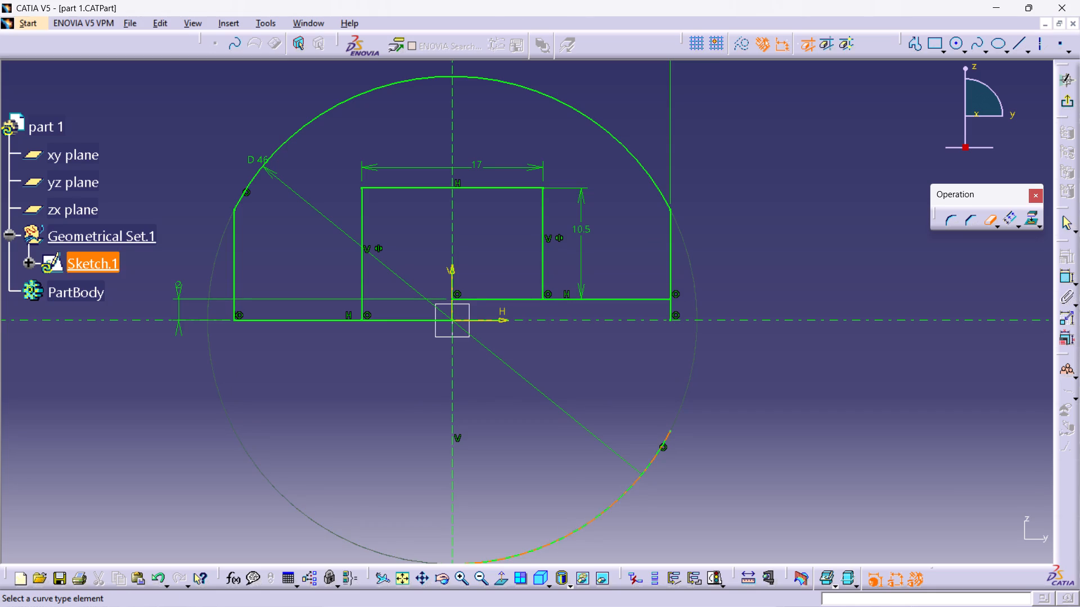
left_click(568, 535)
left_click(670, 310)
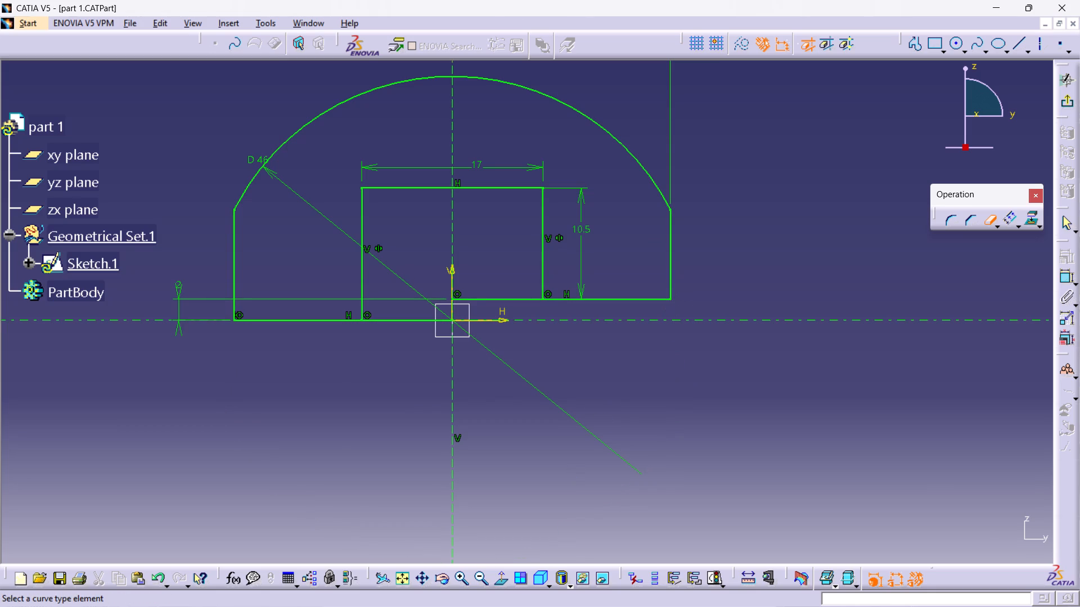
Trim the two horizontal line portions between the rectangle's sides to leave one closed outline with an open slot.
left_click(492, 298)
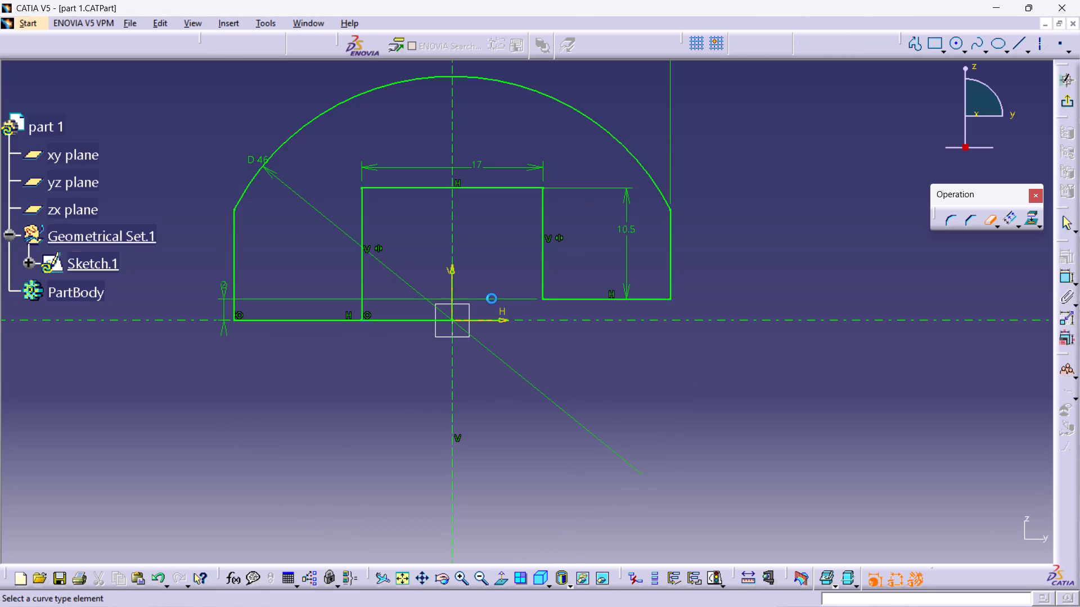
left_click(413, 318)
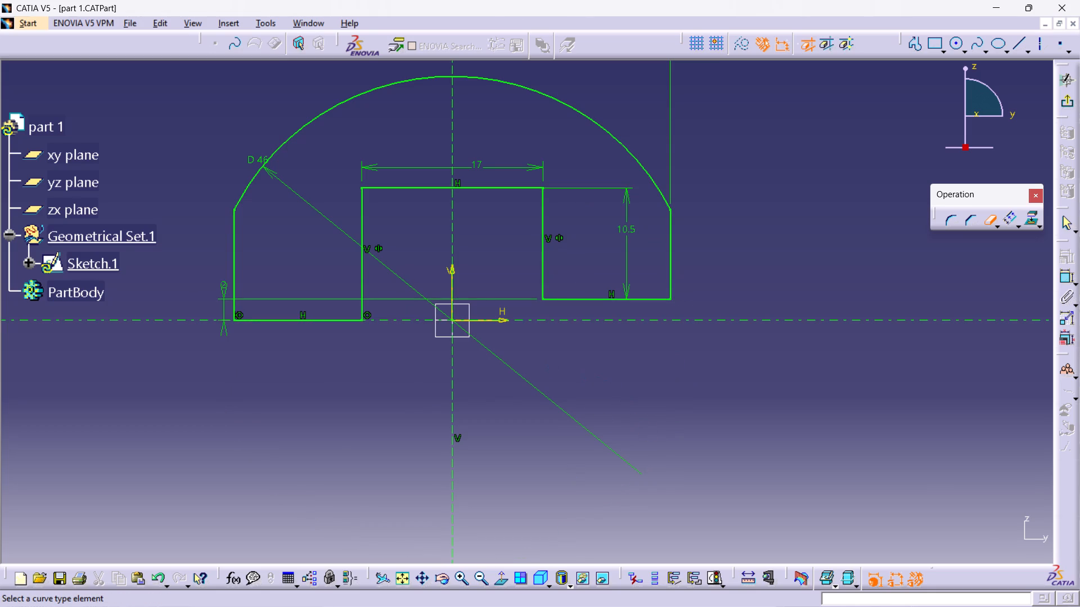
middle_click_drag(680, 440, 665, 496, "ctrl")
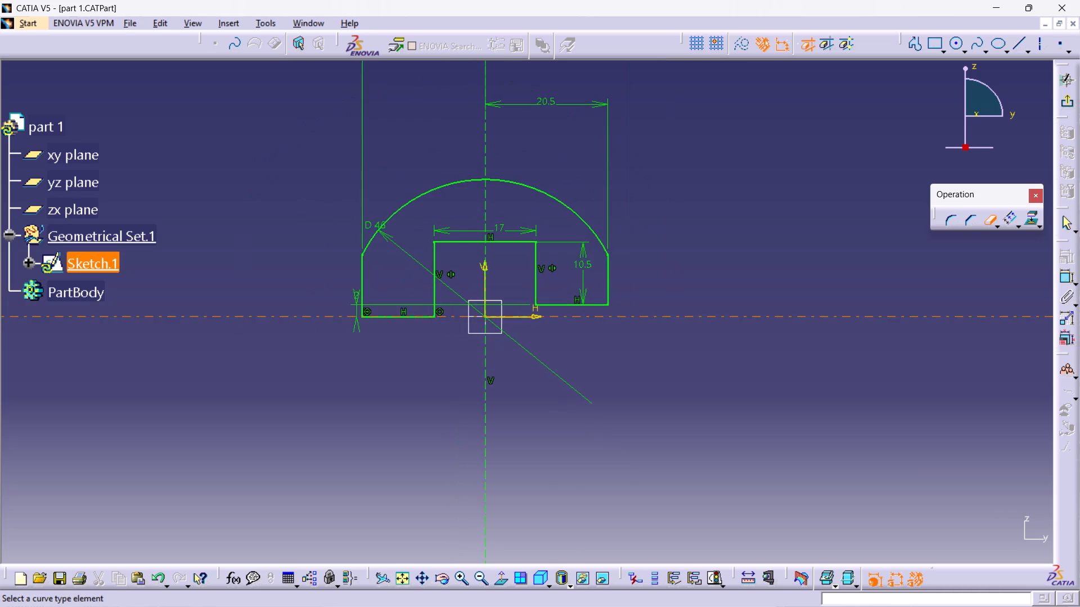
middle_click_drag(738, 246, 726, 224, "ctrl")
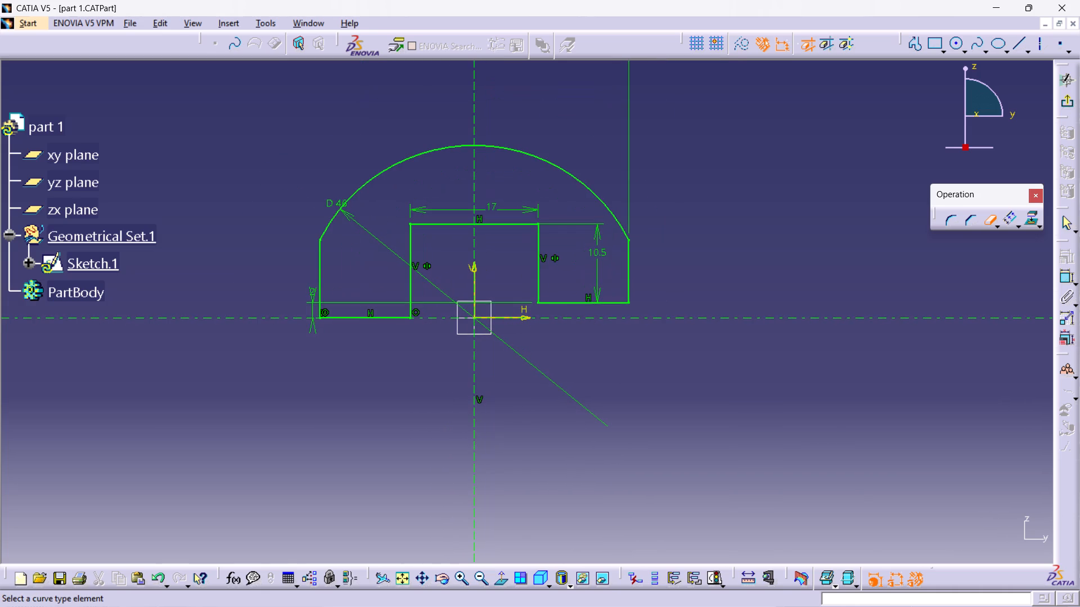
left_click(988, 220)
left_click(762, 225)
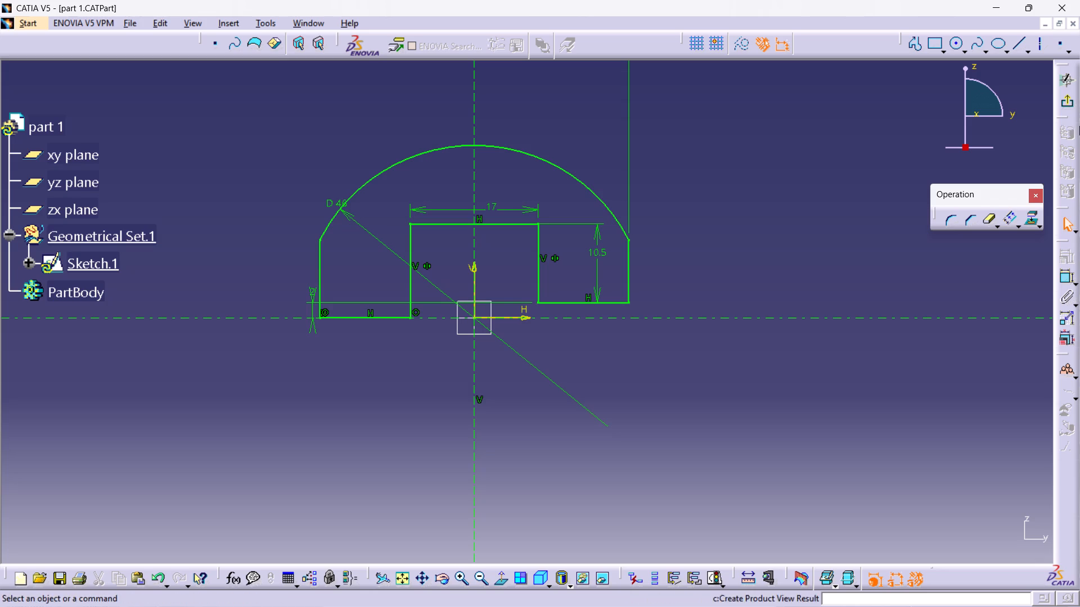
Exit the sketch and extrude the profile as a pad with a length of 6 mm and mirrored extent.
left_click(1075, 105)
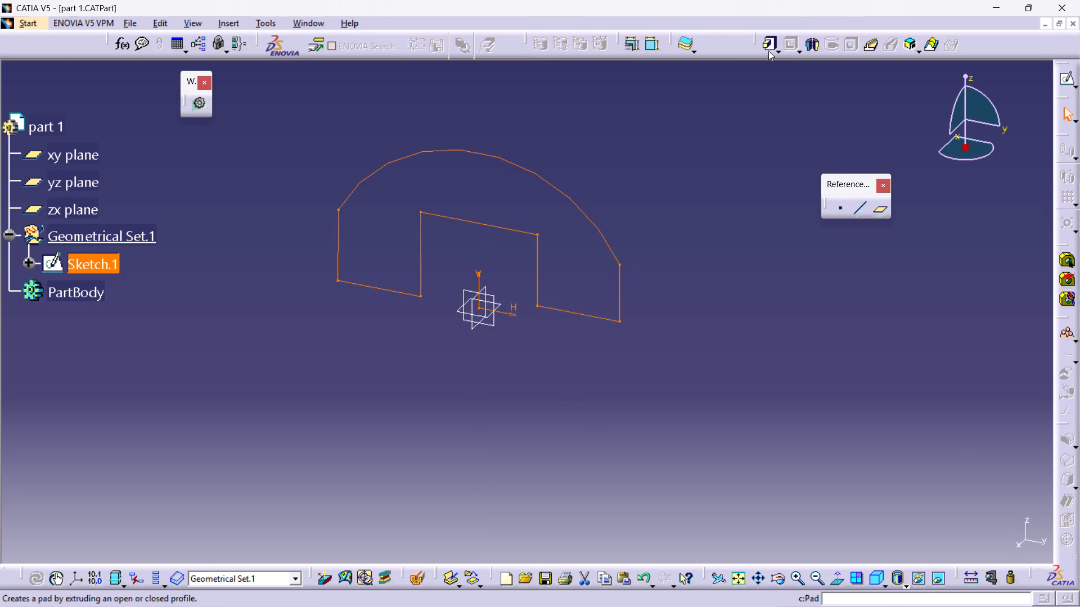
left_click(763, 42)
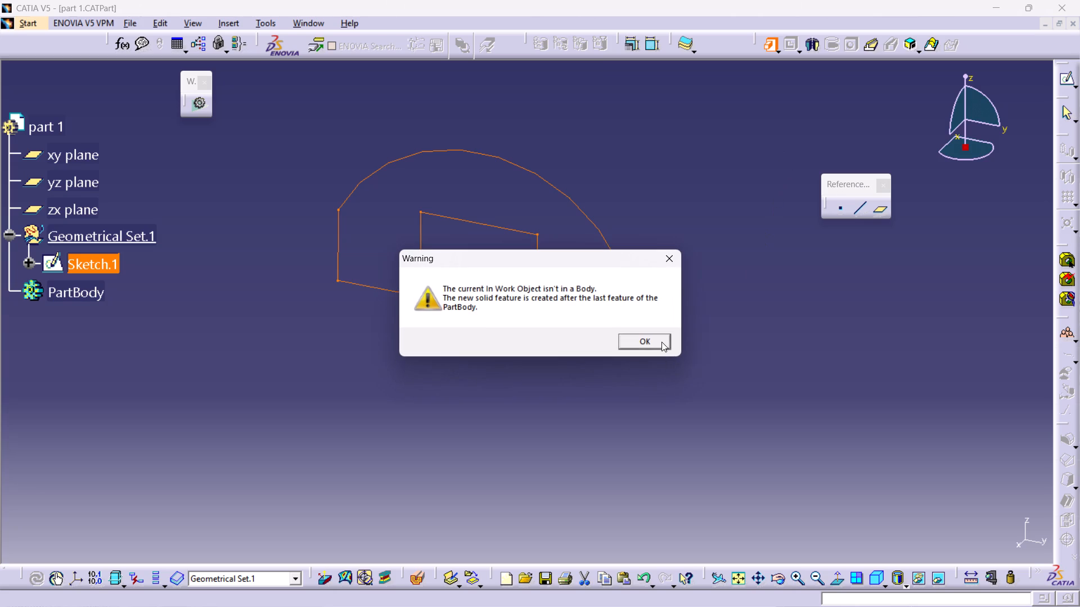
left_click(661, 342)
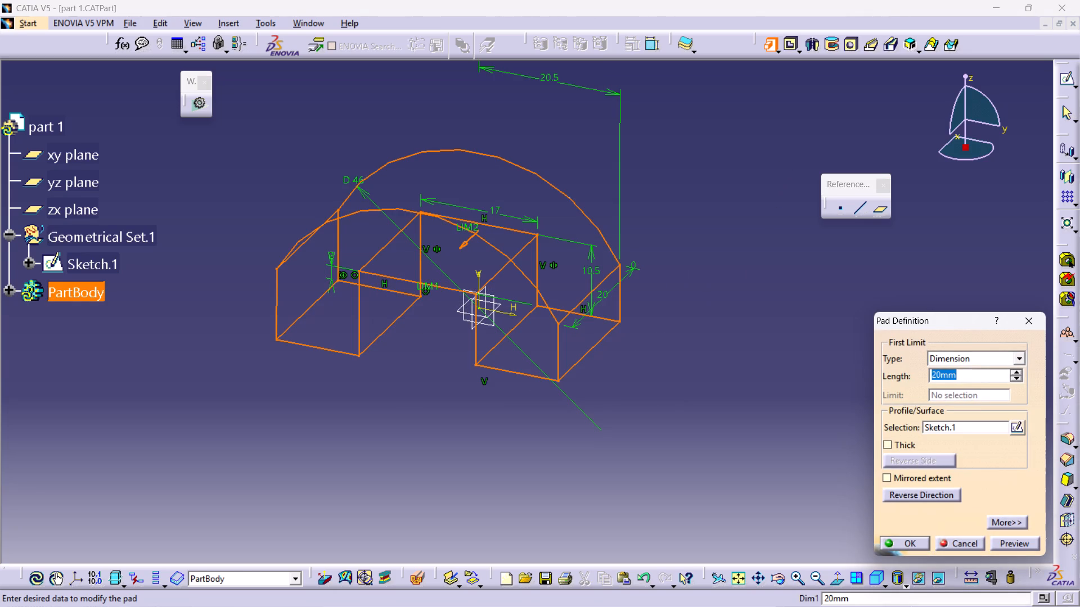
type("12")
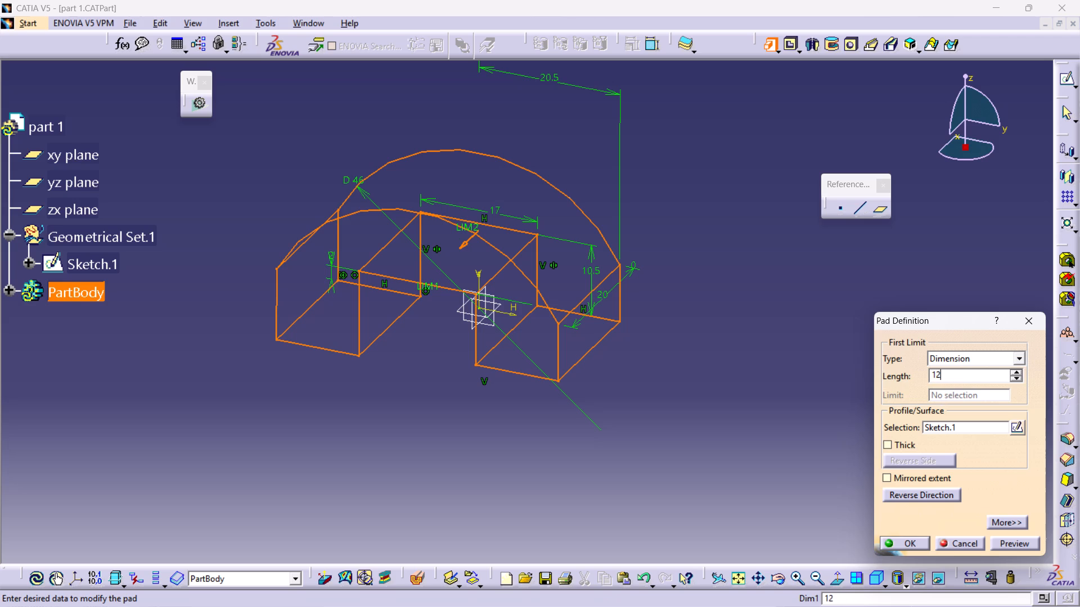
left_click(906, 478)
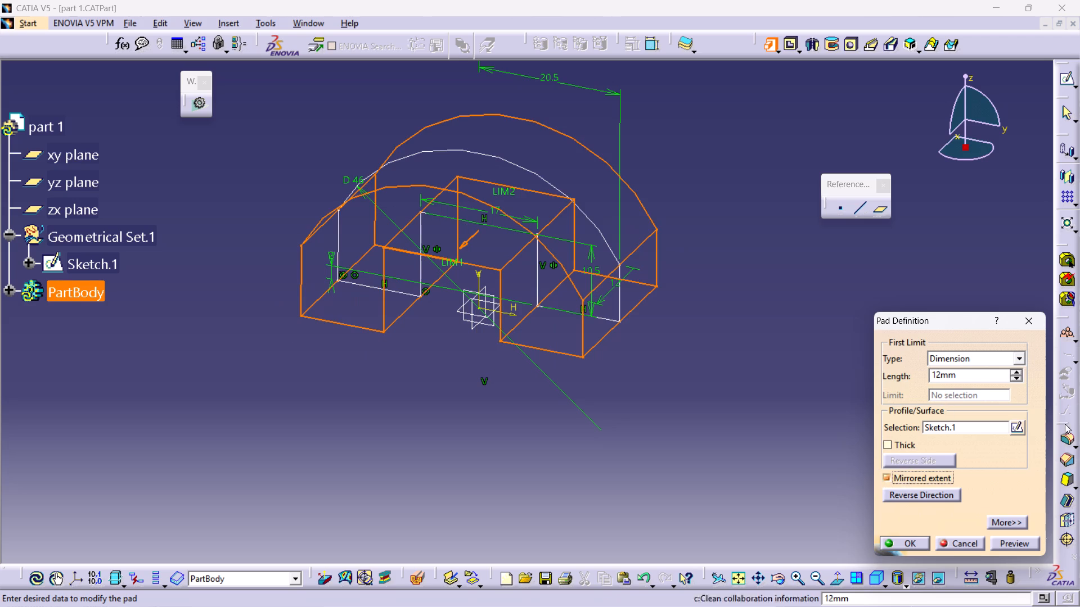
left_click_drag(960, 375, 856, 366)
key("6")
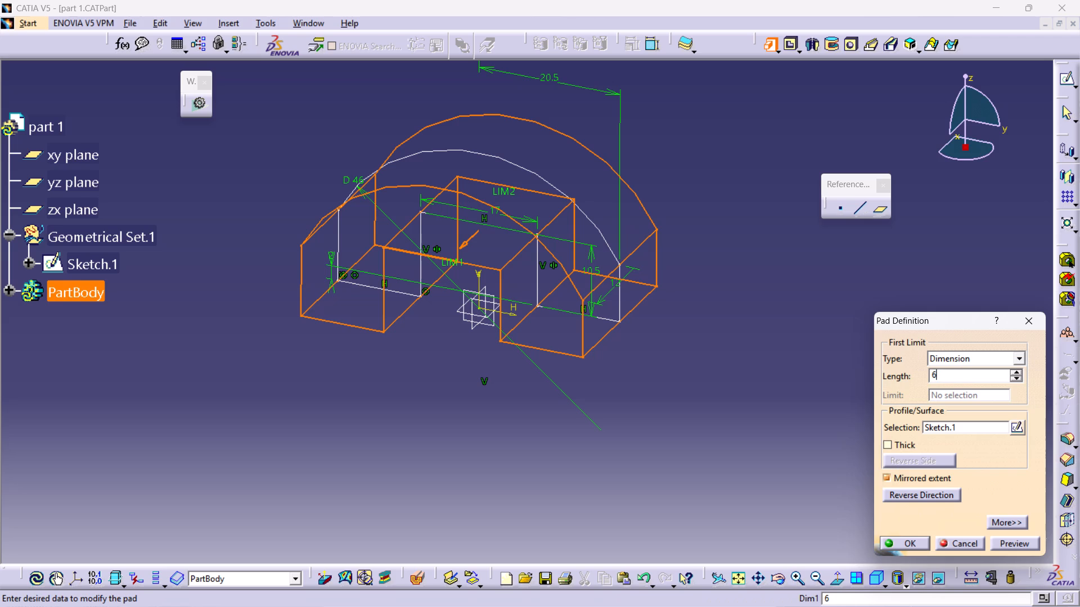
left_click(1020, 542)
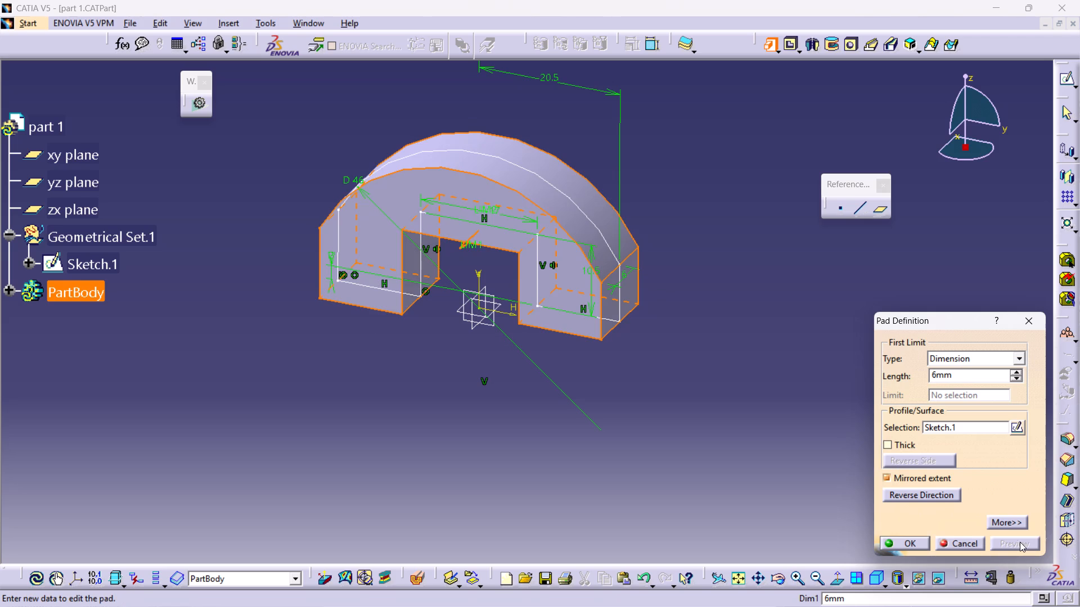
left_click(894, 540)
left_click(674, 517)
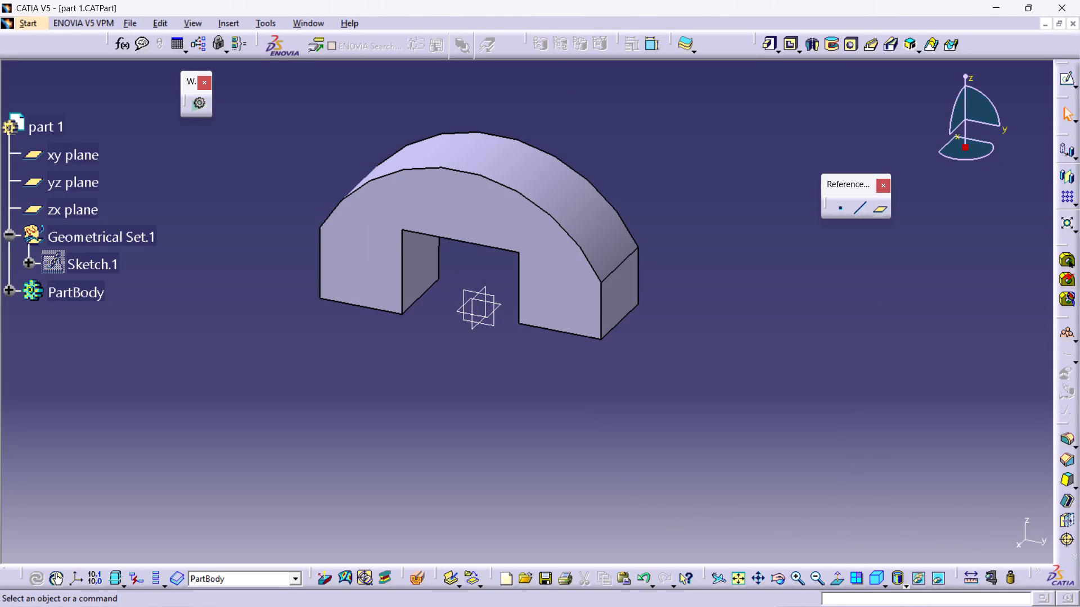
Start a new sketch on the pad's front arch-shaped face.
left_click(560, 284)
left_click(1066, 77)
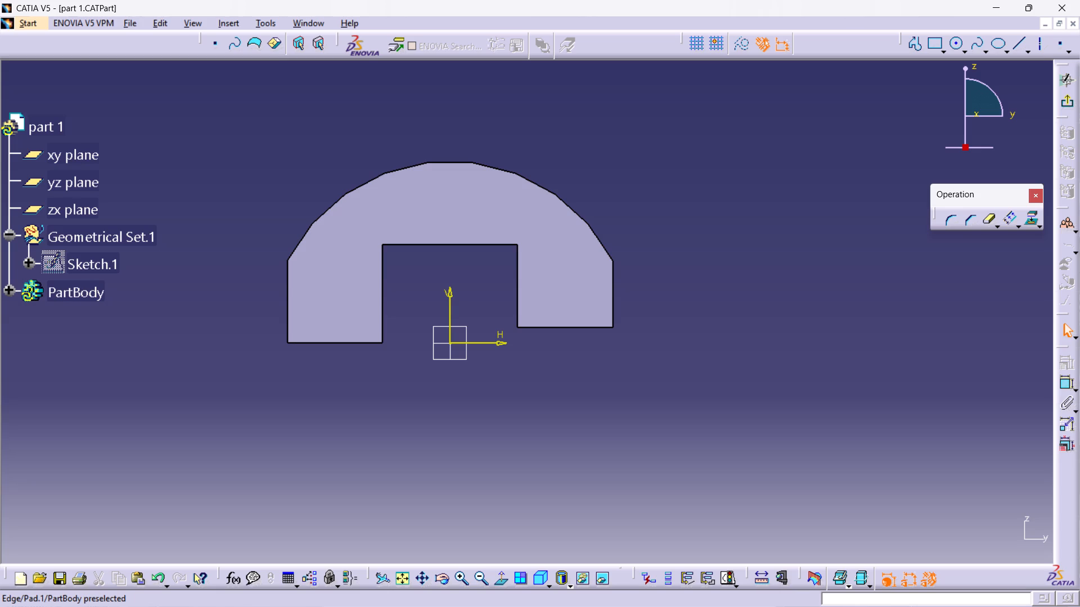
Draw a vertical and a horizontal axis line through the sketch origin, both extending well beyond the arch outline.
left_click(1039, 46)
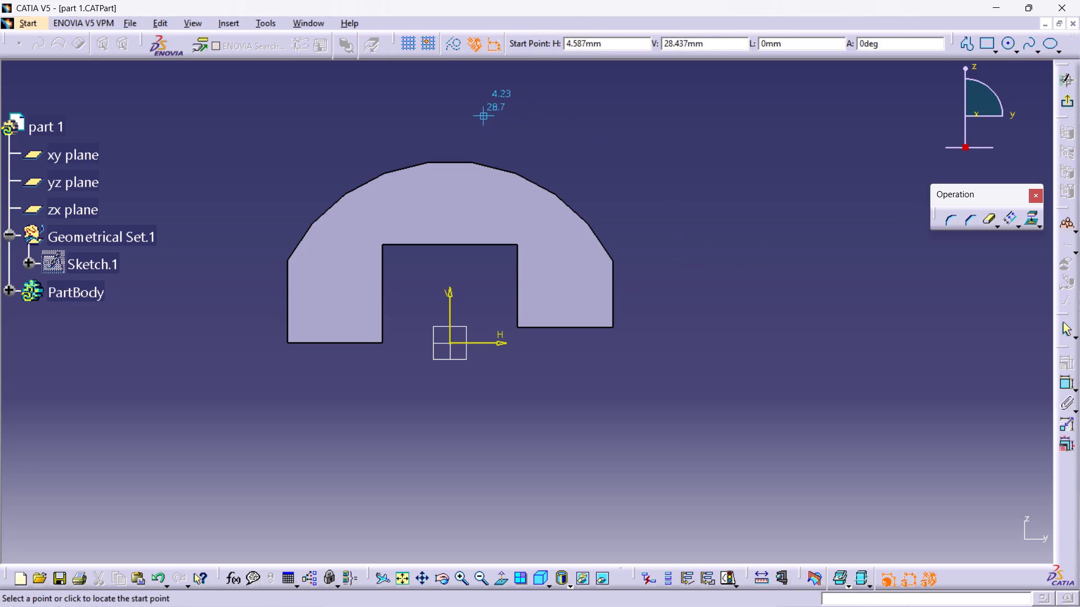
left_click(452, 86)
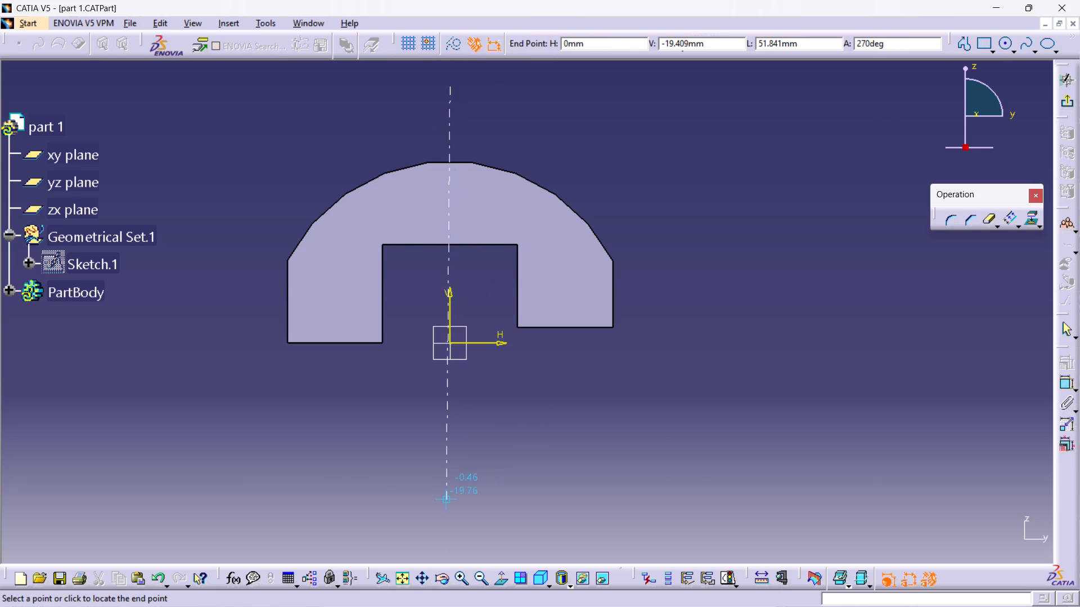
left_click(451, 511)
left_click(638, 460)
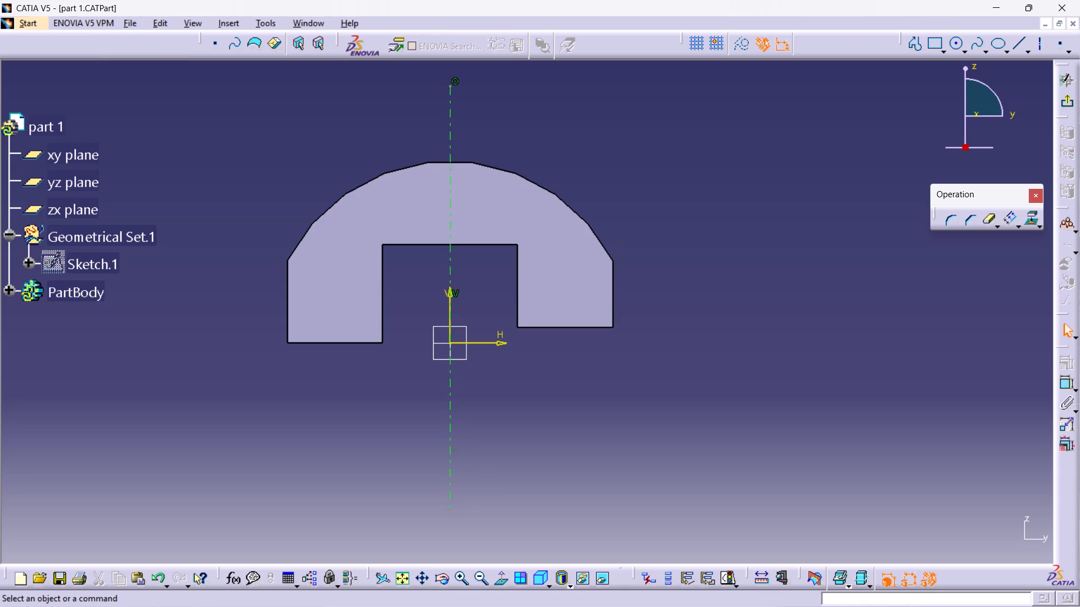
left_click(1038, 47)
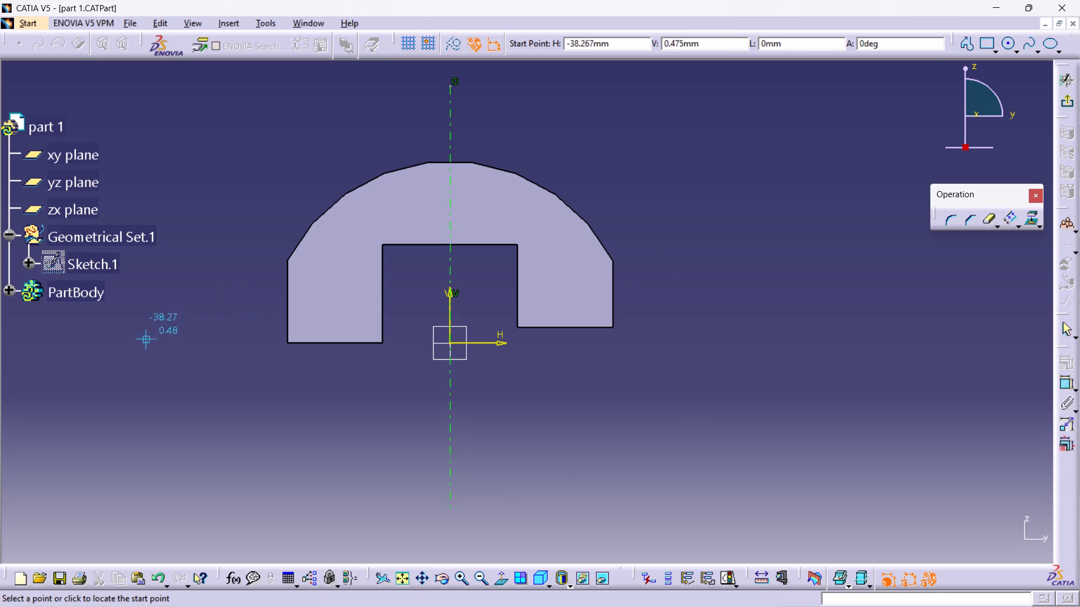
left_click(109, 343)
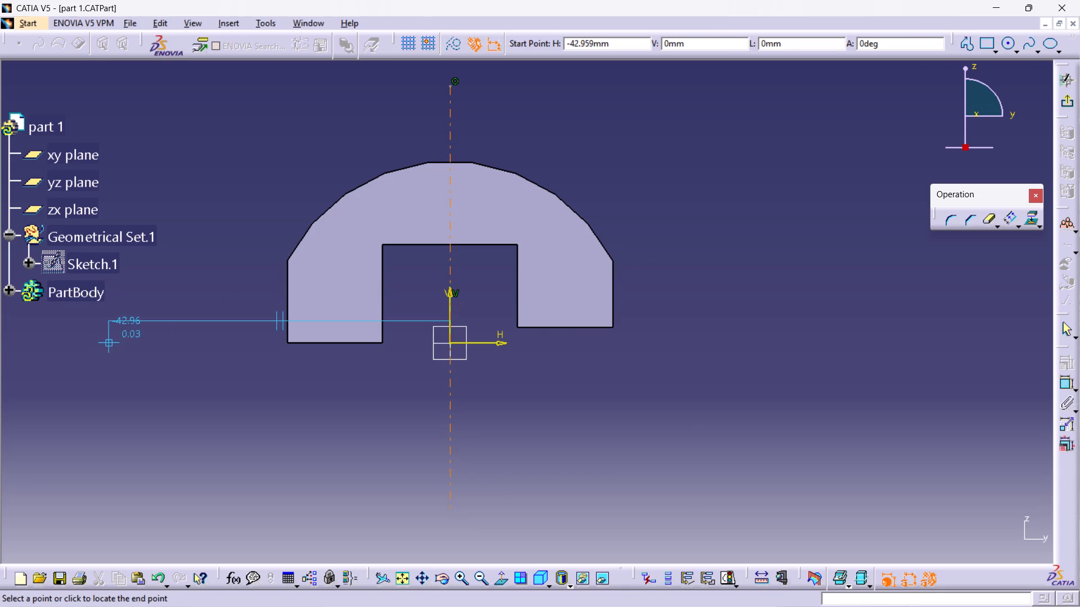
left_click(877, 342)
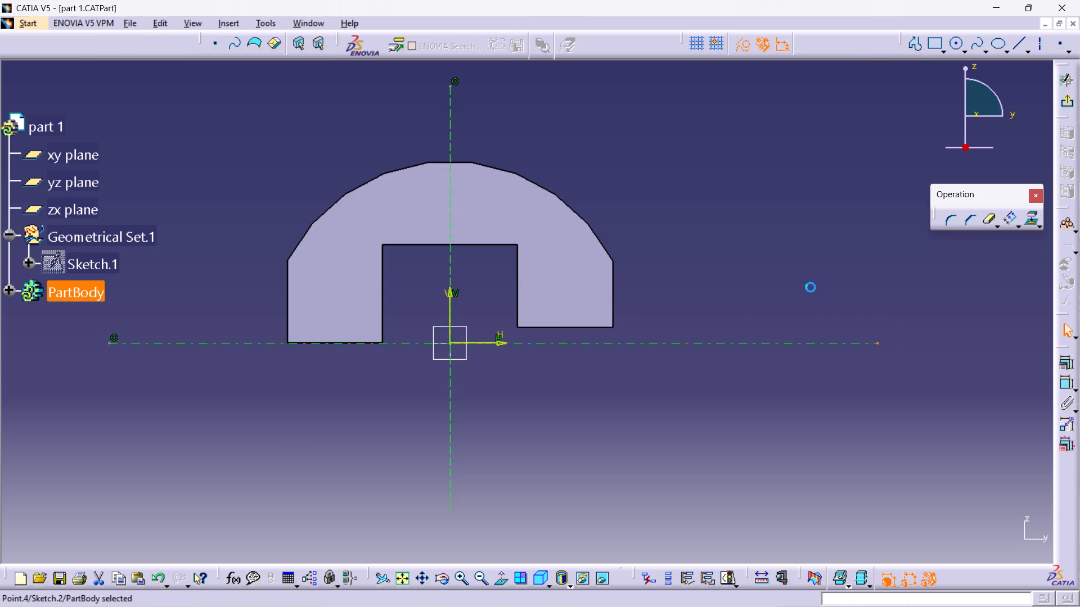
left_click(811, 287)
left_click_drag(450, 510, 450, 559)
left_click(588, 479)
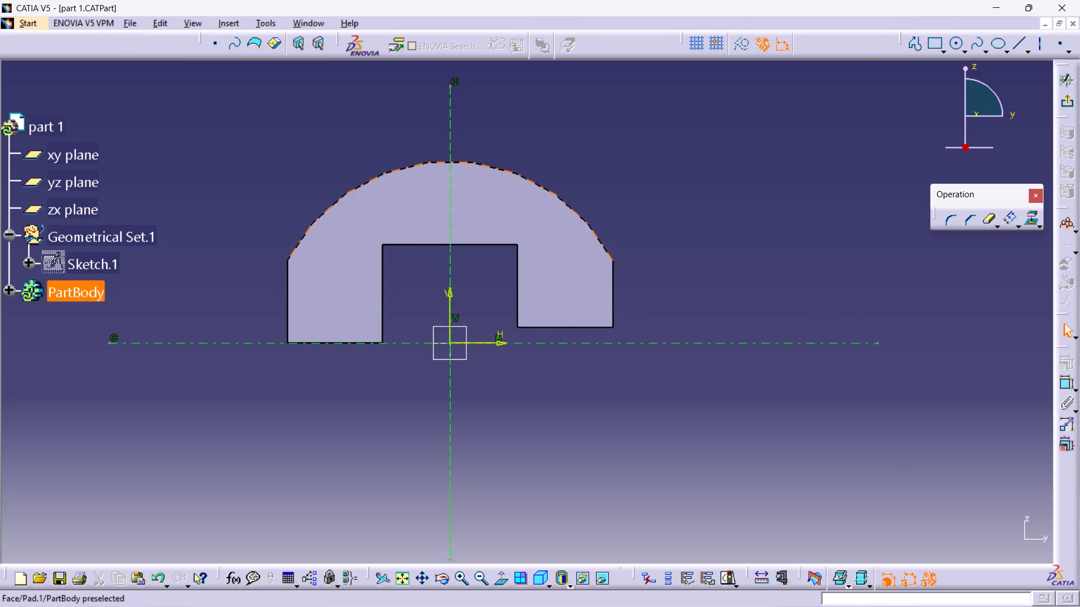
Sketch a horizontal elongated hole in the arch's left leg, about 4.6 mm between centers with a radius of about 1.8 mm.
middle_click_drag(550, 220, 679, 358)
middle_click_drag(677, 354, 649, 326)
left_click(780, 267)
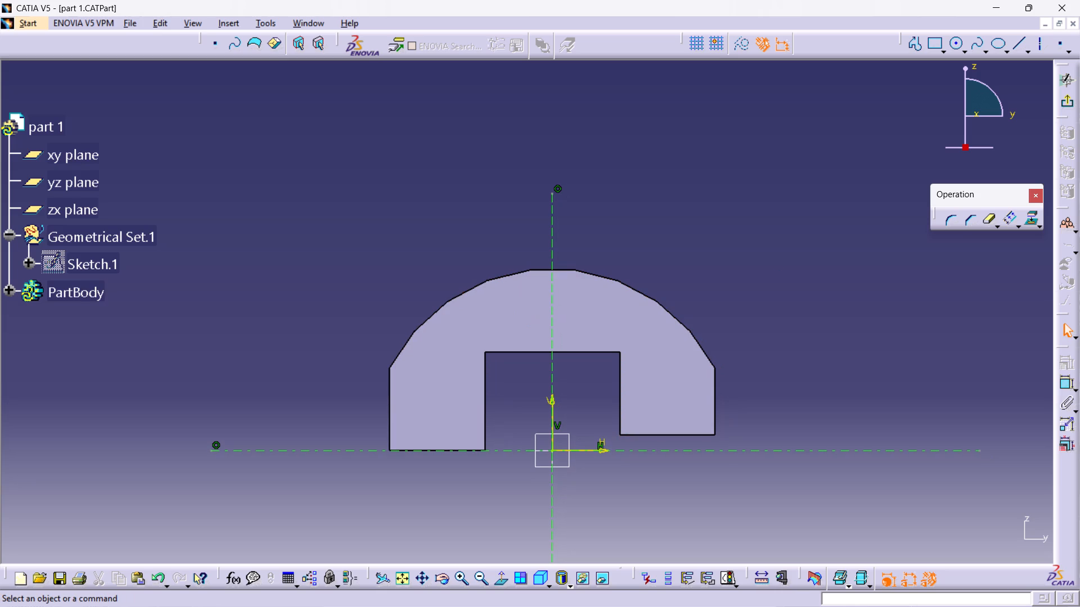
left_click(946, 51)
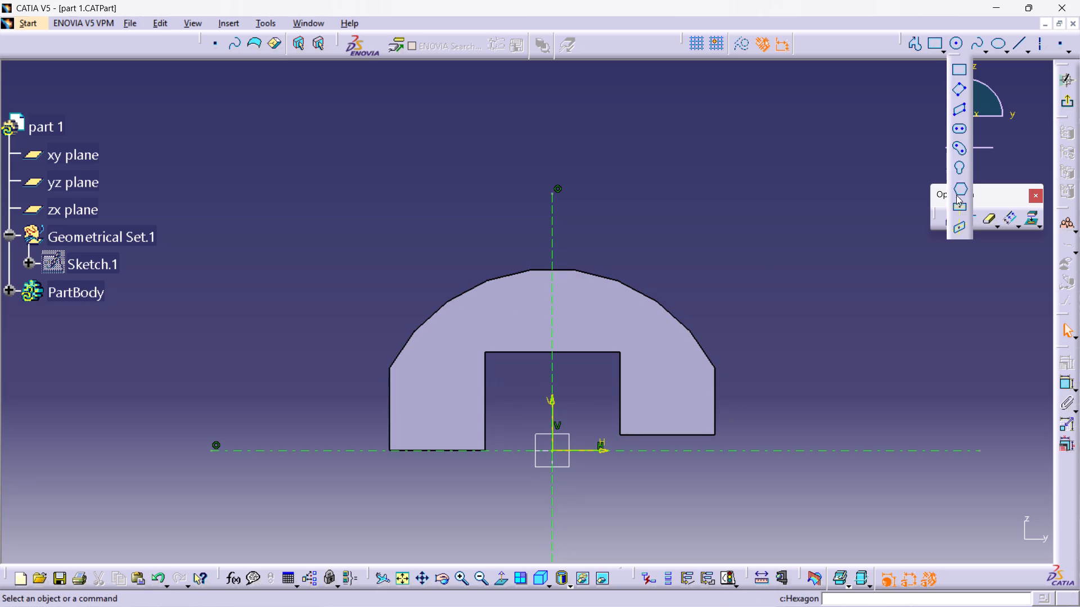
left_click(956, 129)
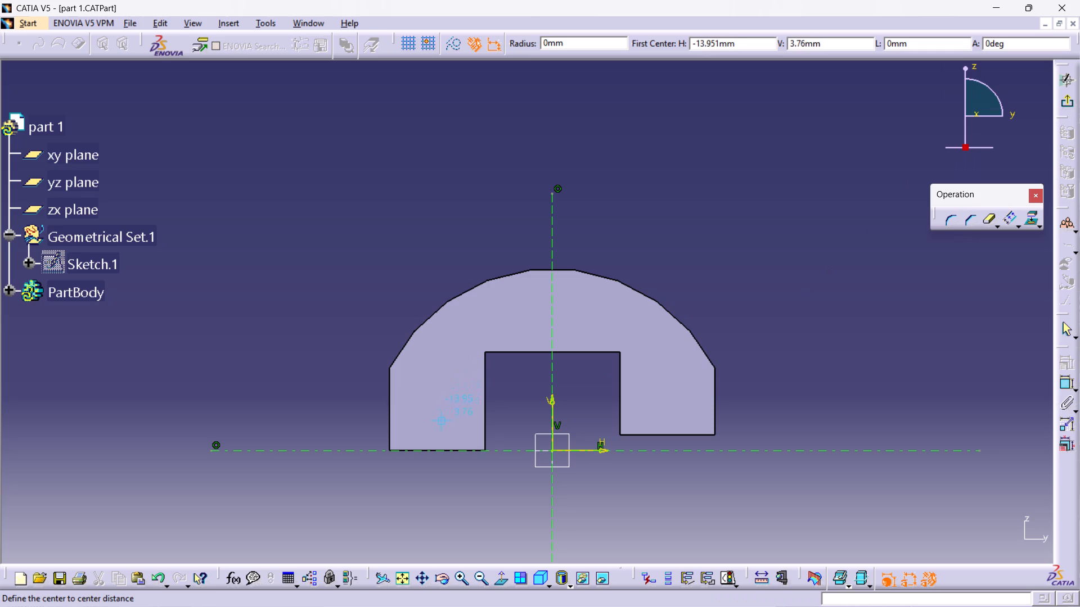
left_click(420, 429)
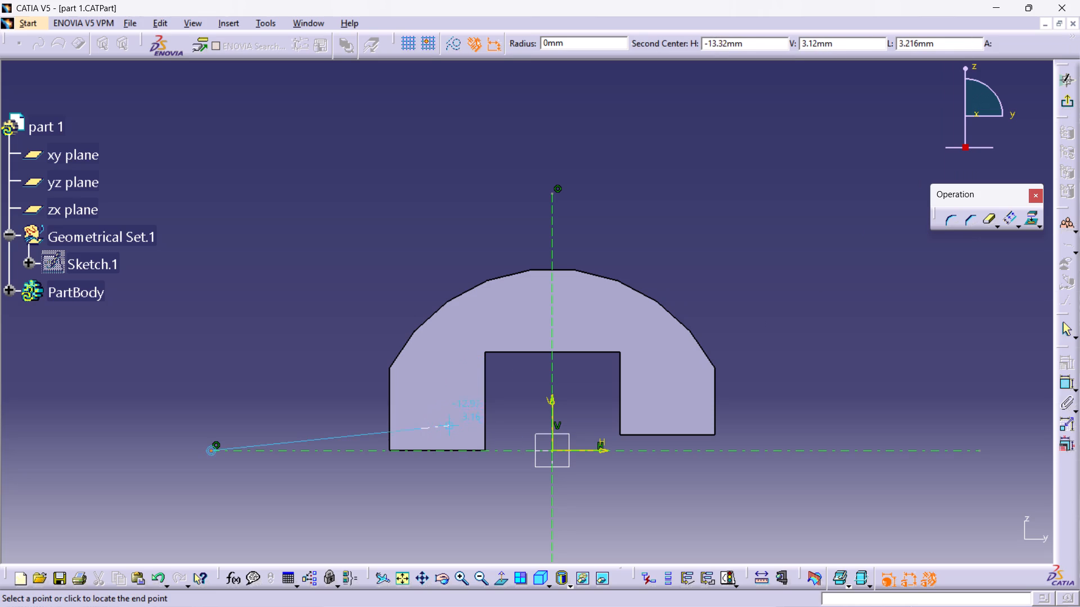
left_click(458, 429)
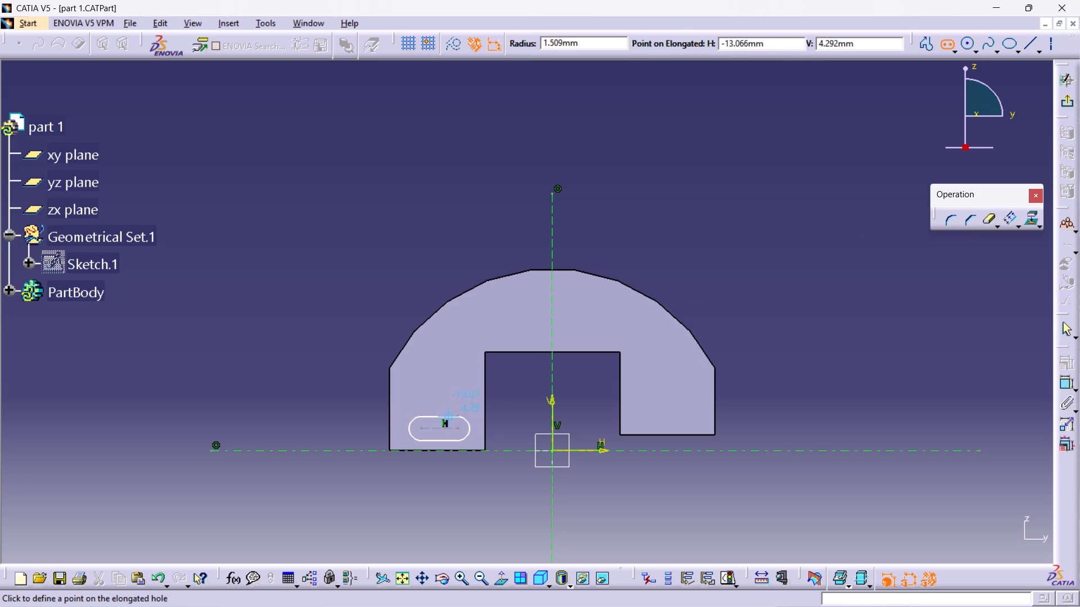
left_click(446, 415)
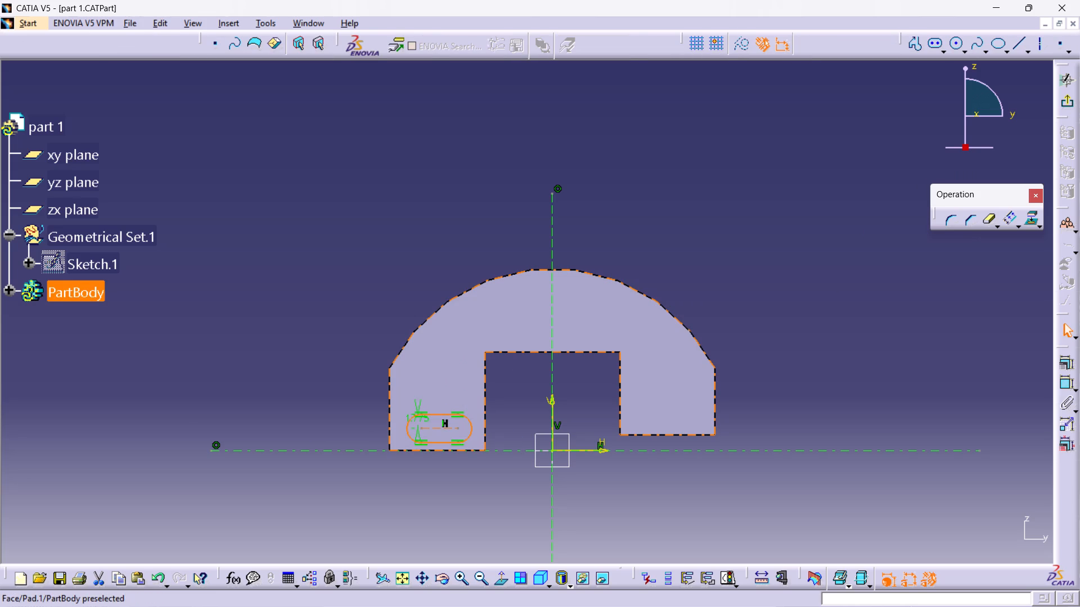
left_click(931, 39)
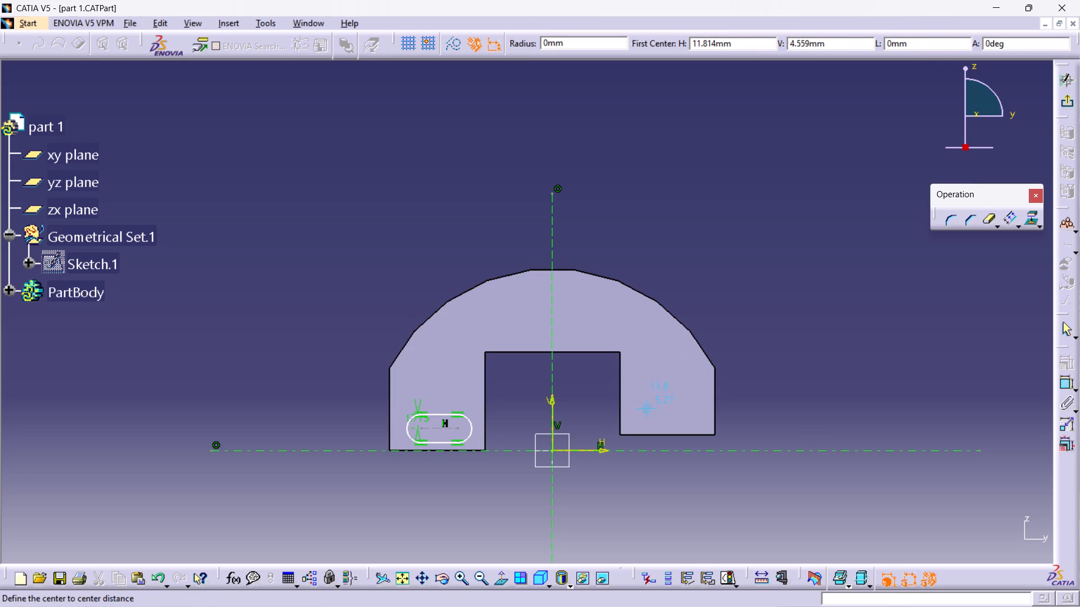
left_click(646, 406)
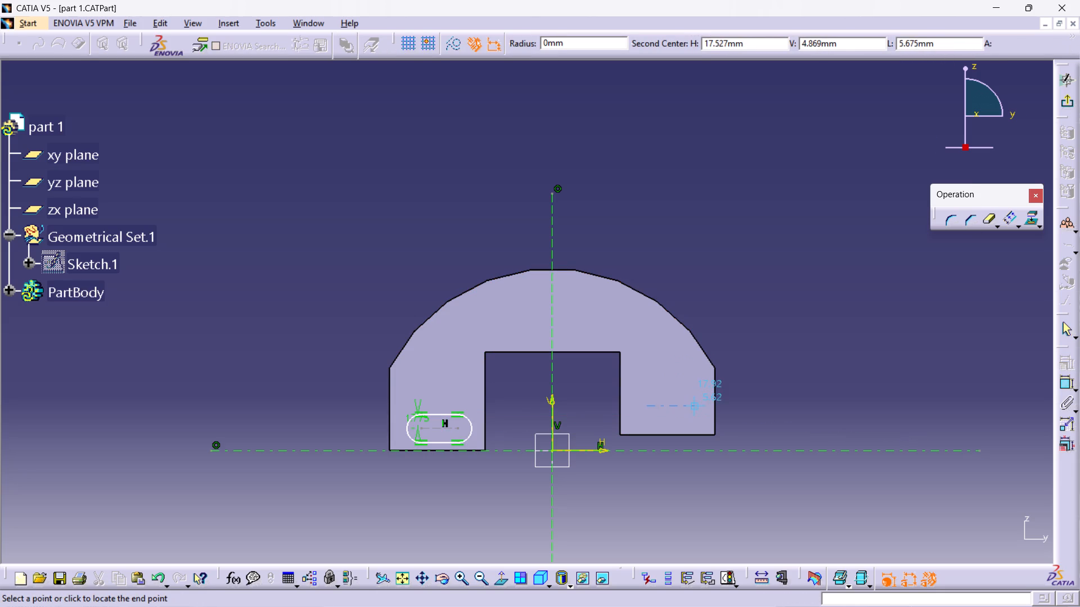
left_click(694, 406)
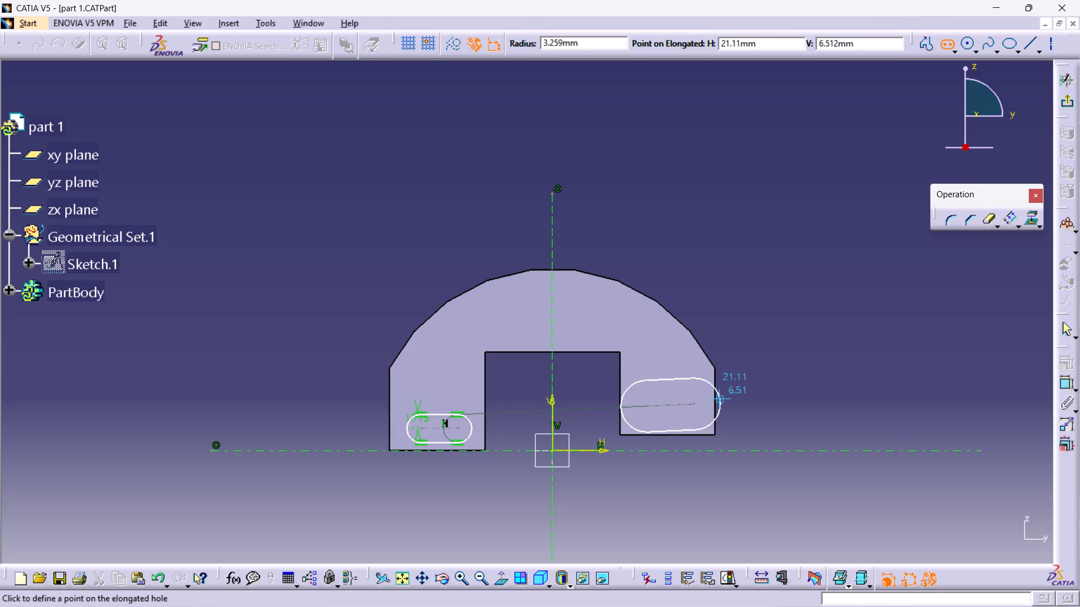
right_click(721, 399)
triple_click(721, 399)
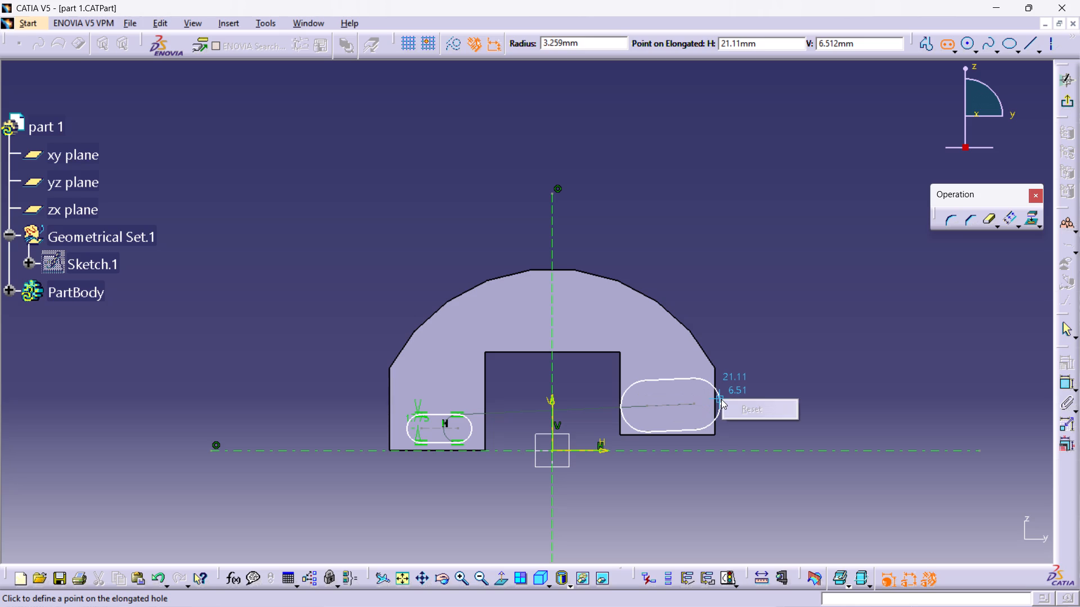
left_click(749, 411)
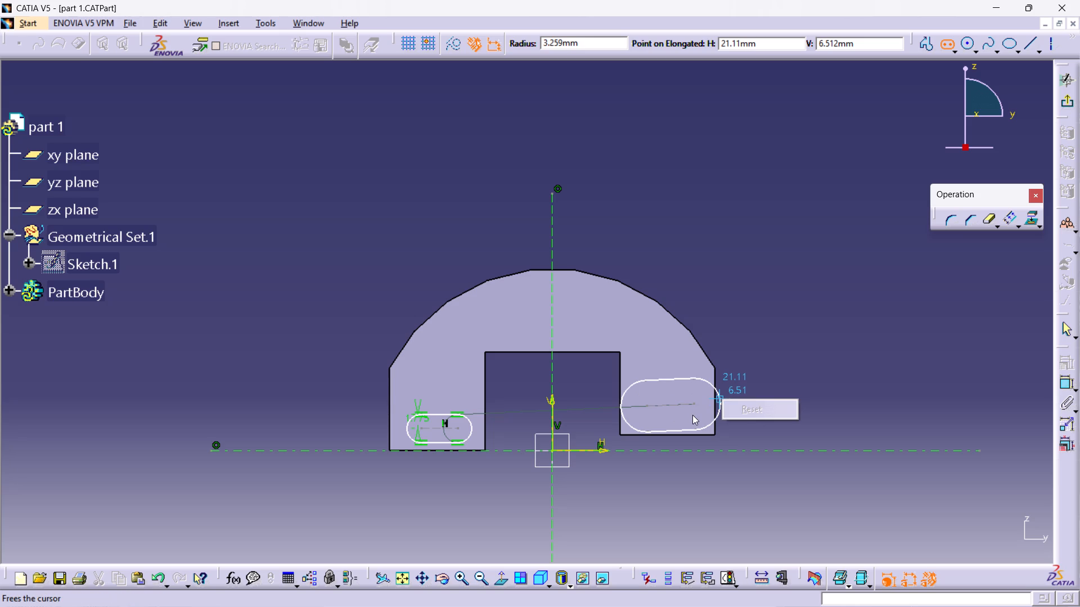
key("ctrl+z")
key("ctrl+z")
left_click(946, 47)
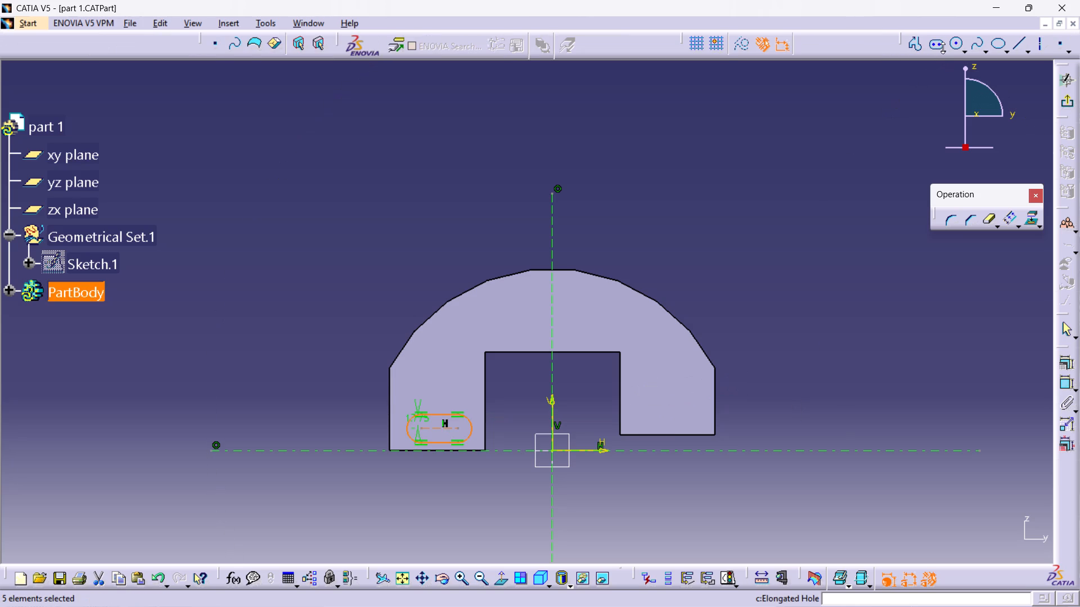
Sketch a horizontal elongated hole in the arch's right leg, about 6.6 mm between centers with a radius of about 1.8 mm.
left_click(937, 46)
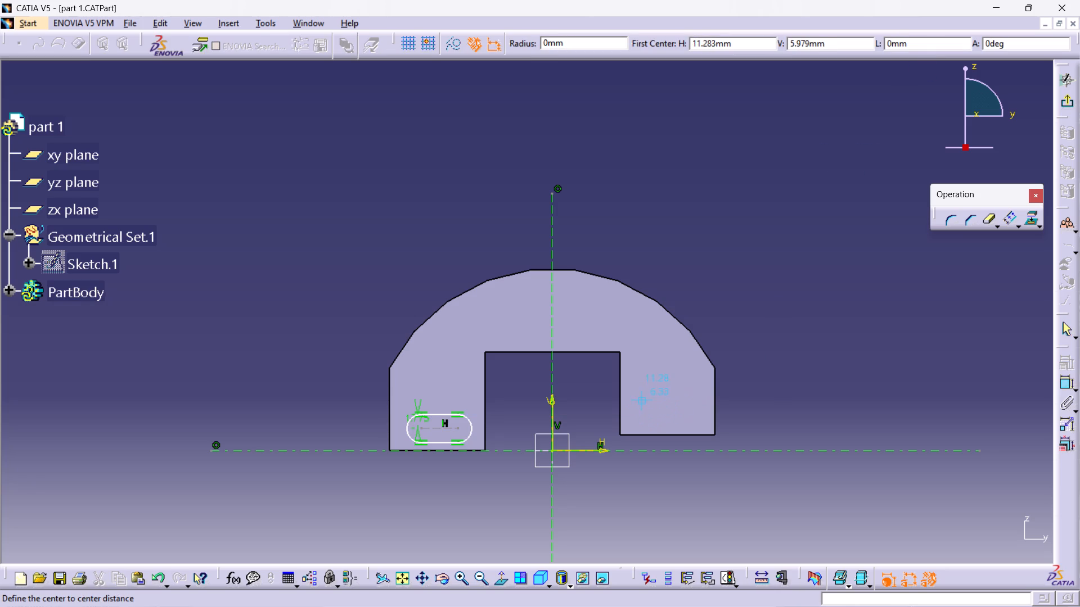
left_click(642, 400)
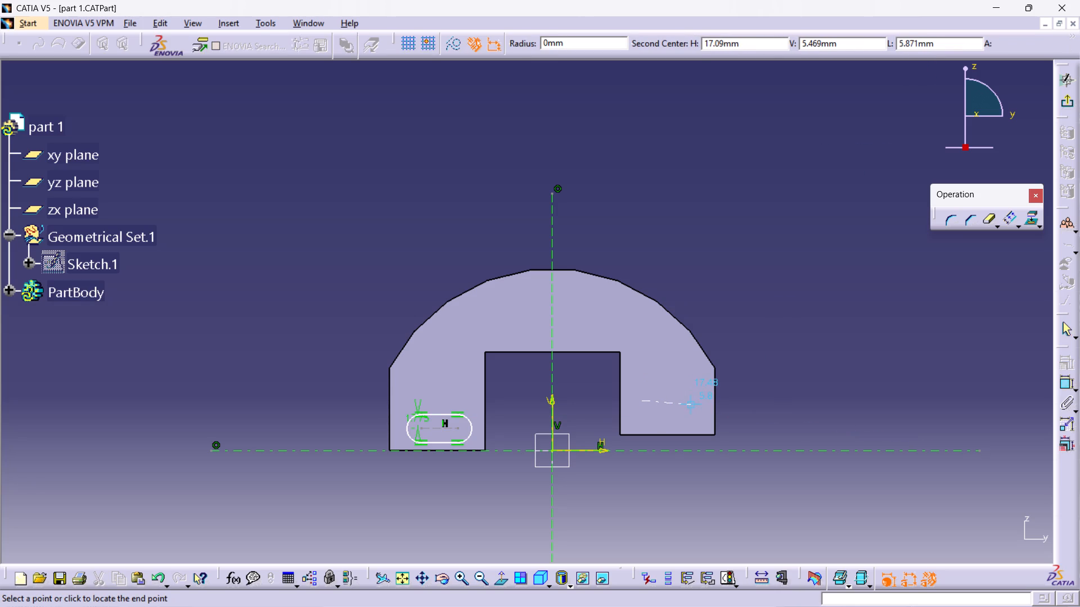
left_click(695, 401)
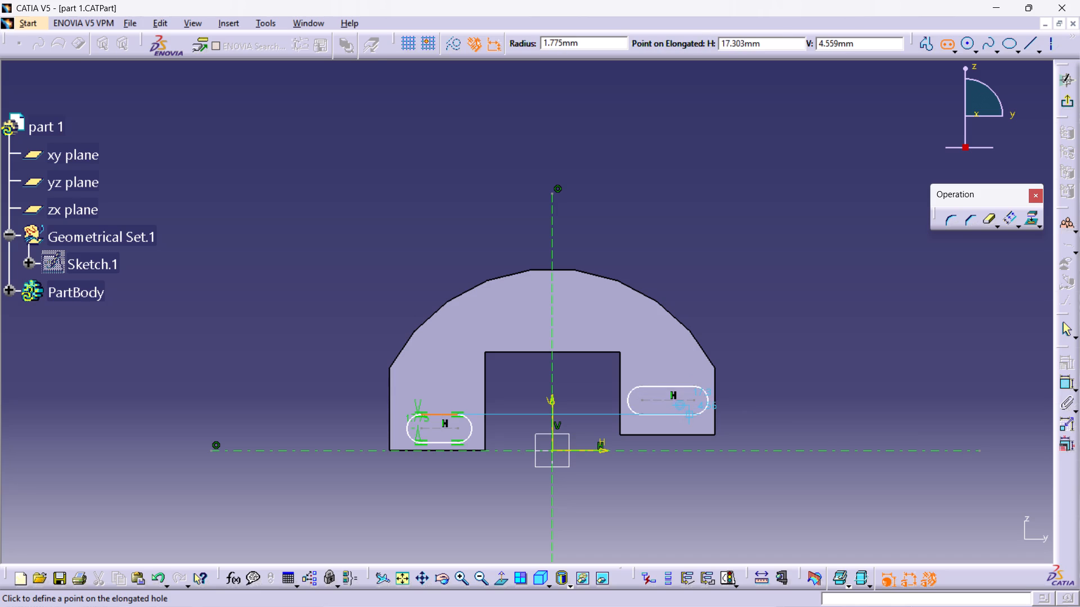
left_click(690, 415)
left_click(811, 385)
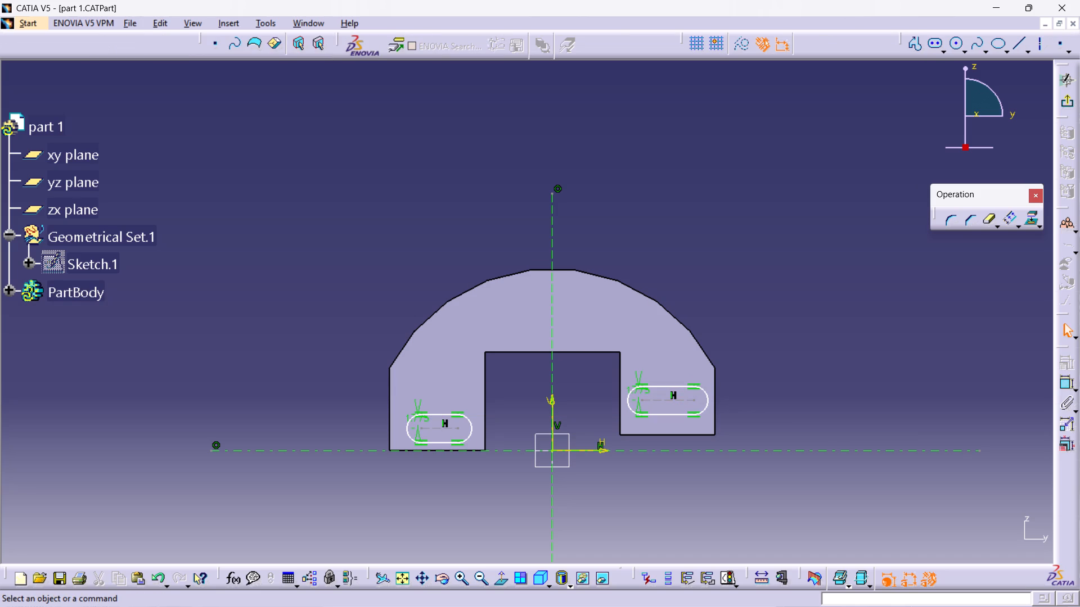
Dimension the left elongated hole's center-to-center distance and set it to 4 mm.
middle_click_drag(714, 517, 633, 437, "ctrl")
middle_click_drag(631, 438, 652, 256)
scroll(631, 438, "up", 1)
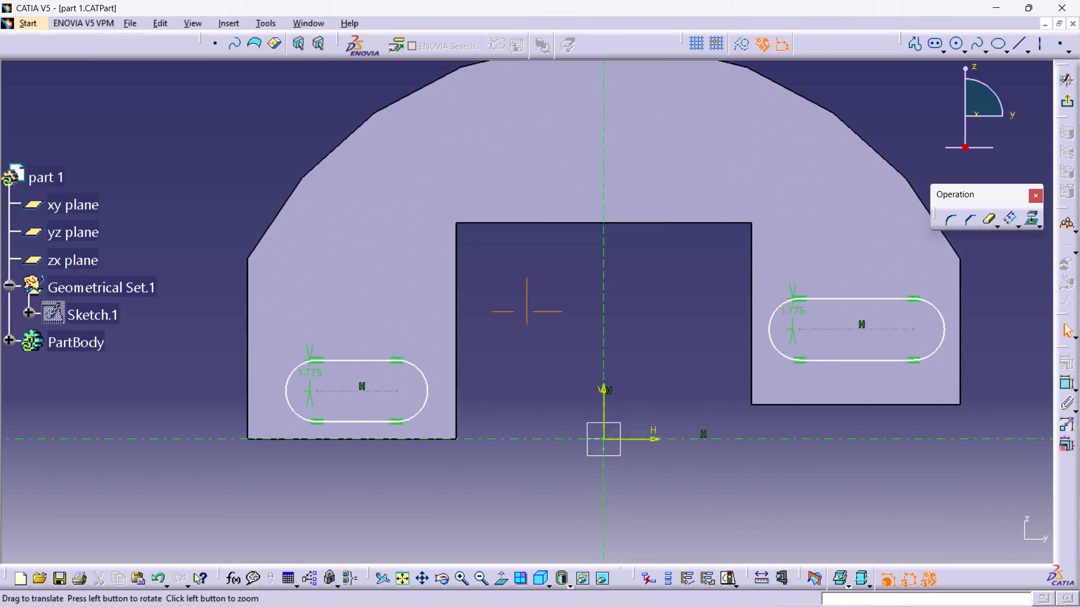
middle_click_drag(652, 256, 567, 244)
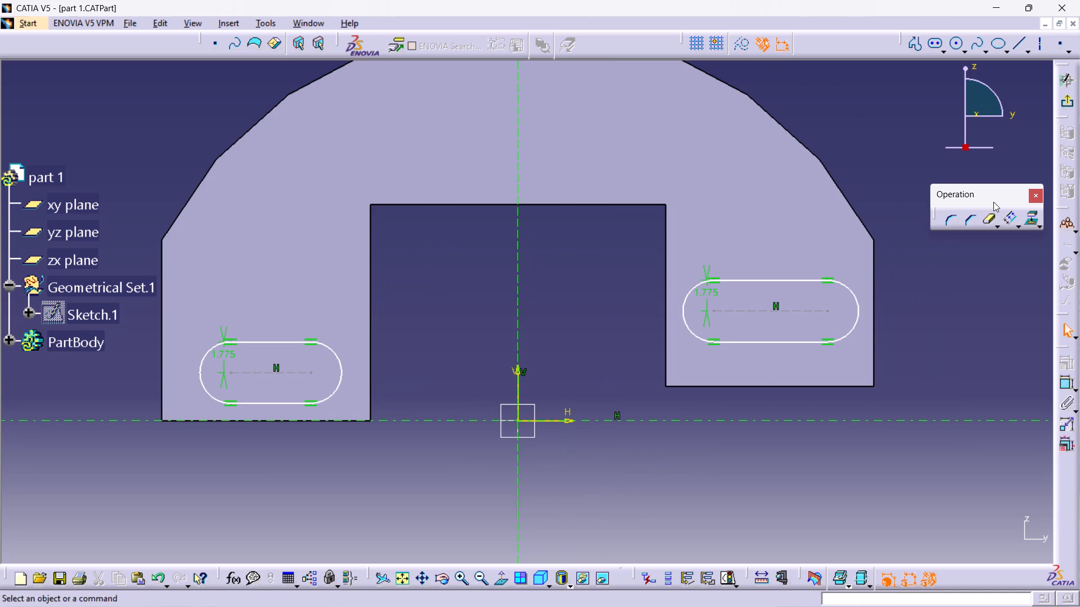
double_click(1064, 382)
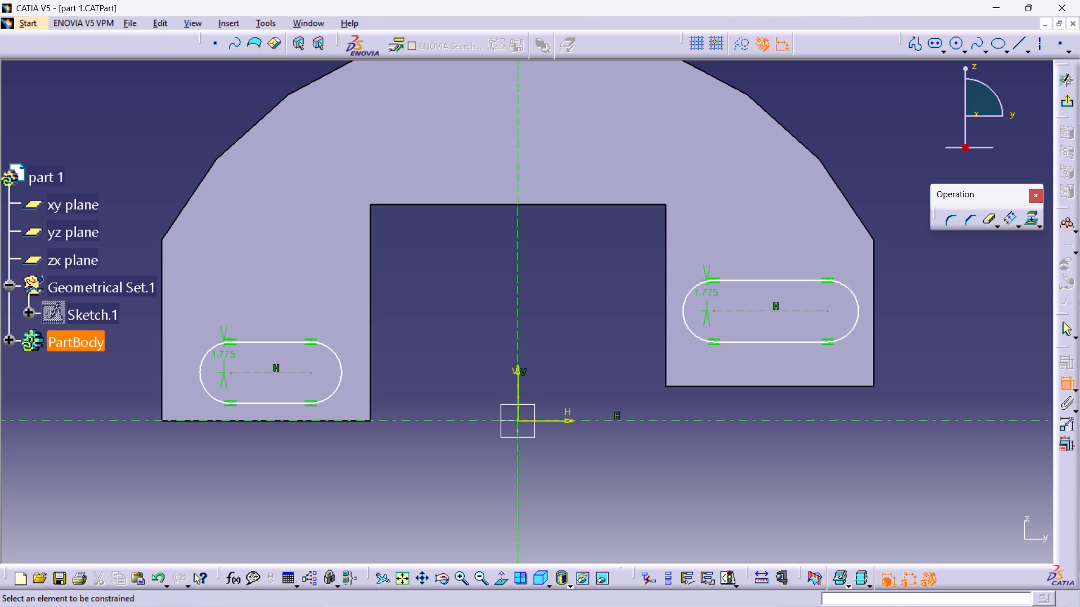
left_click(267, 370)
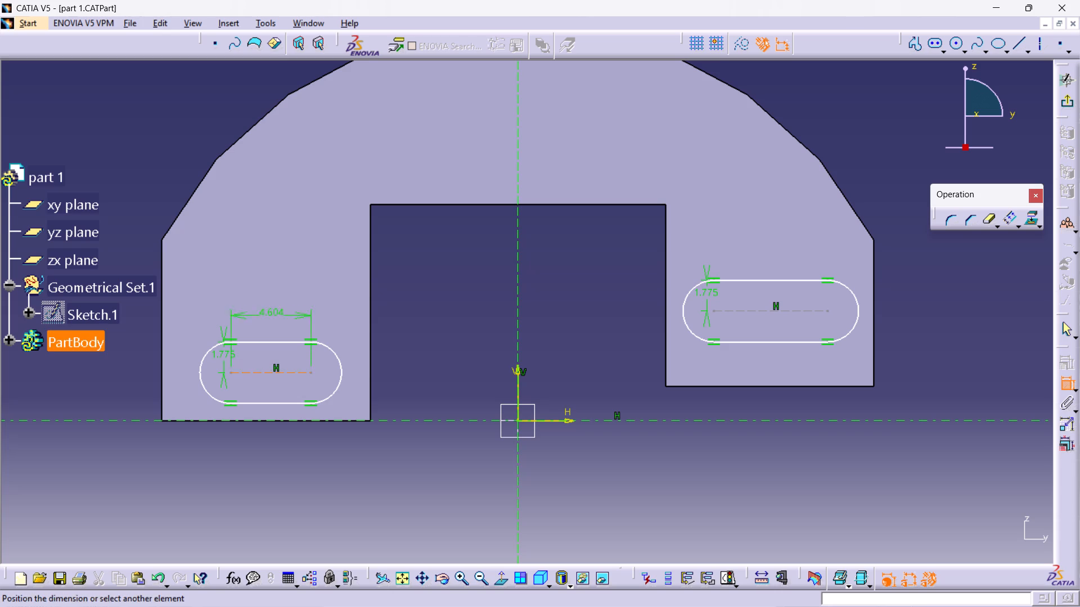
left_click(276, 304)
double_click(283, 303)
type("15")
key("BackSpace")
key("BackSpace")
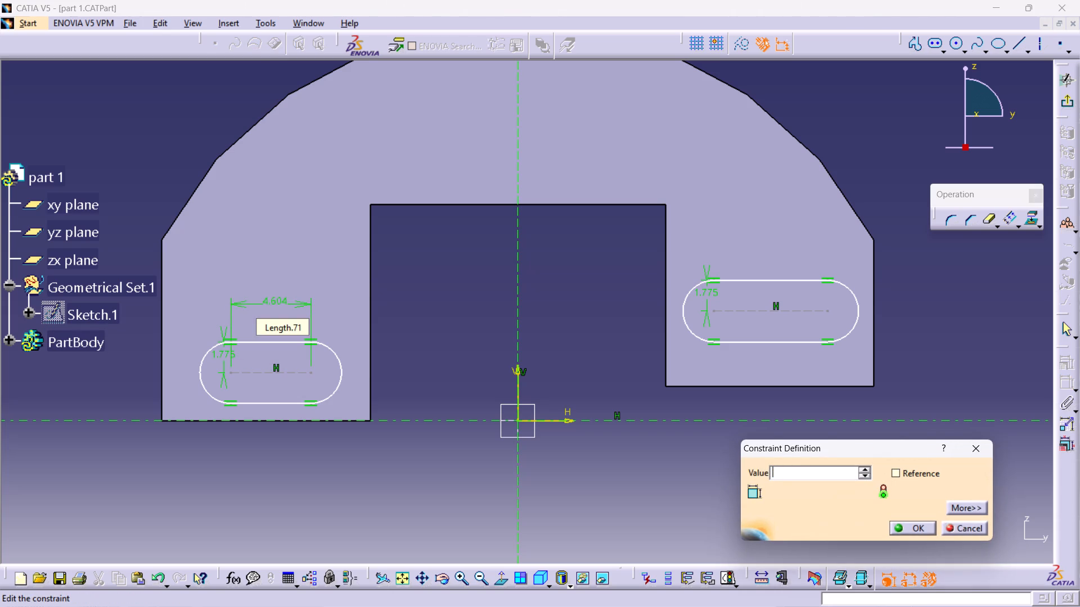
key("4")
key("Return")
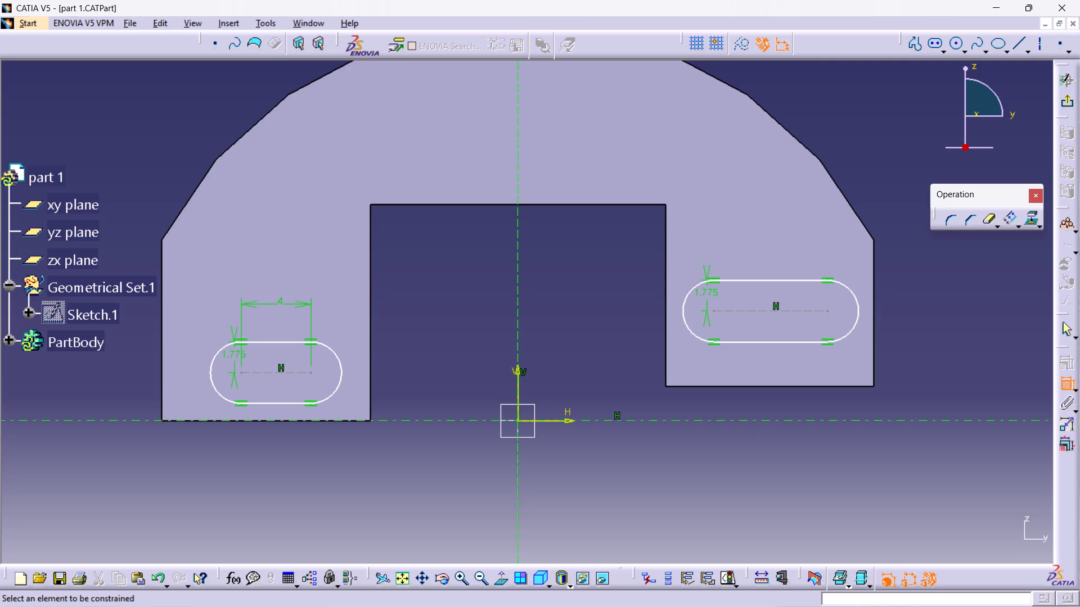
Dimension the right elongated hole's center-to-center distance and set it to 4 mm.
left_click(749, 311)
left_click(757, 238)
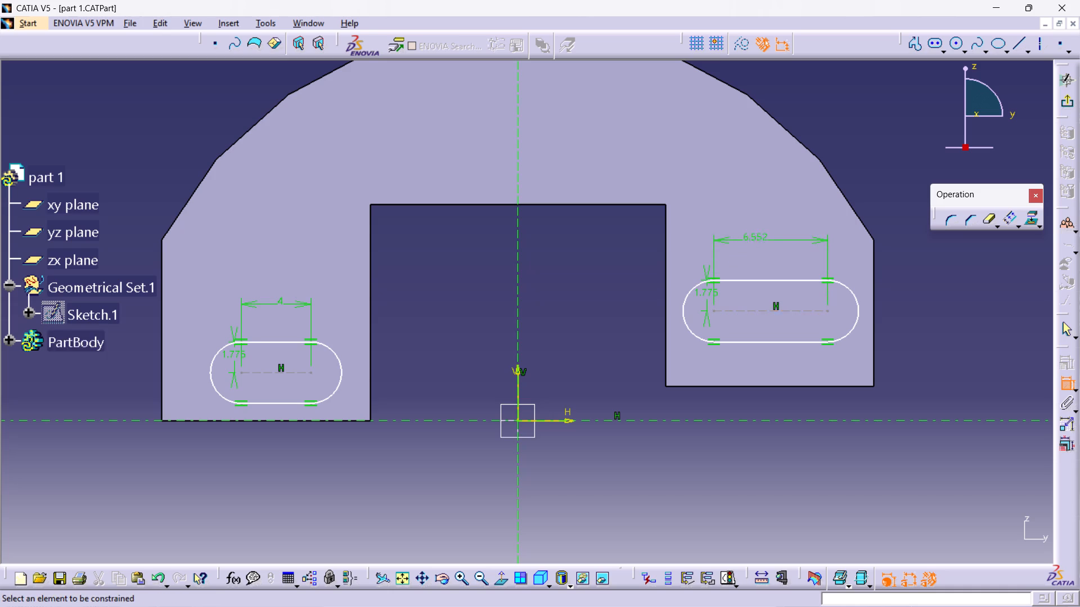
double_click(763, 236)
key("4")
key("Return")
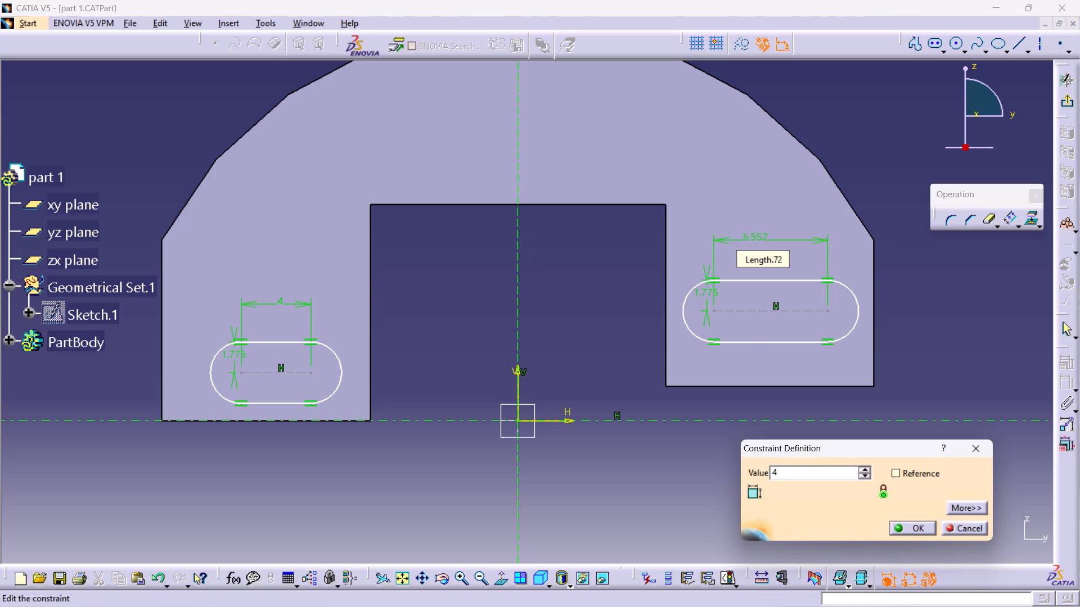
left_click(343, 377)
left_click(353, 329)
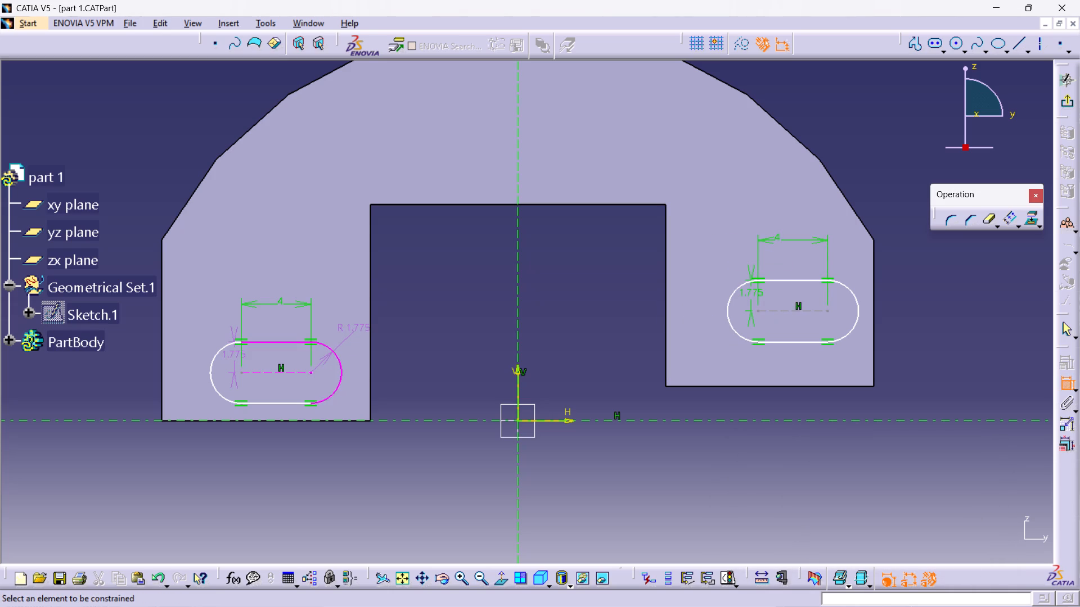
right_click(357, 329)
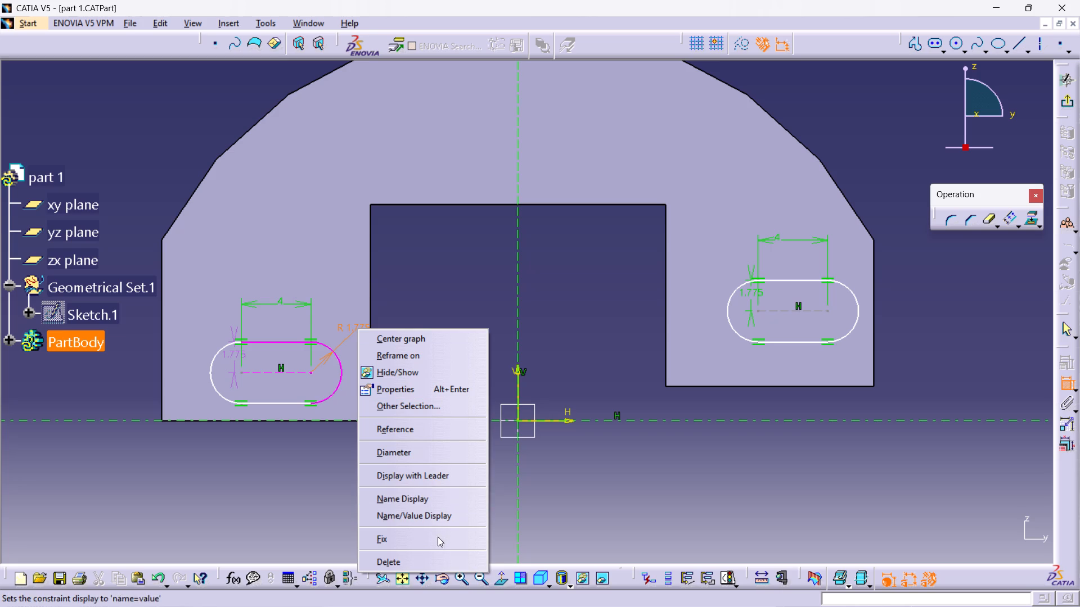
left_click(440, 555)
Set the end radius of both the left and right elongated holes to 1.5 mm.
double_click(233, 355)
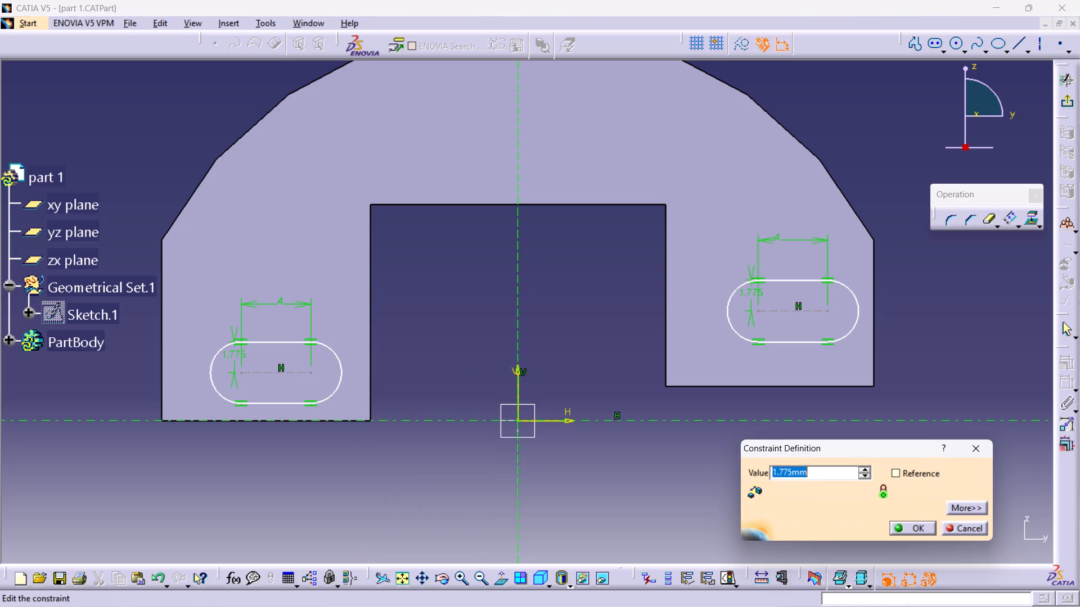
type("1.5")
key("Return")
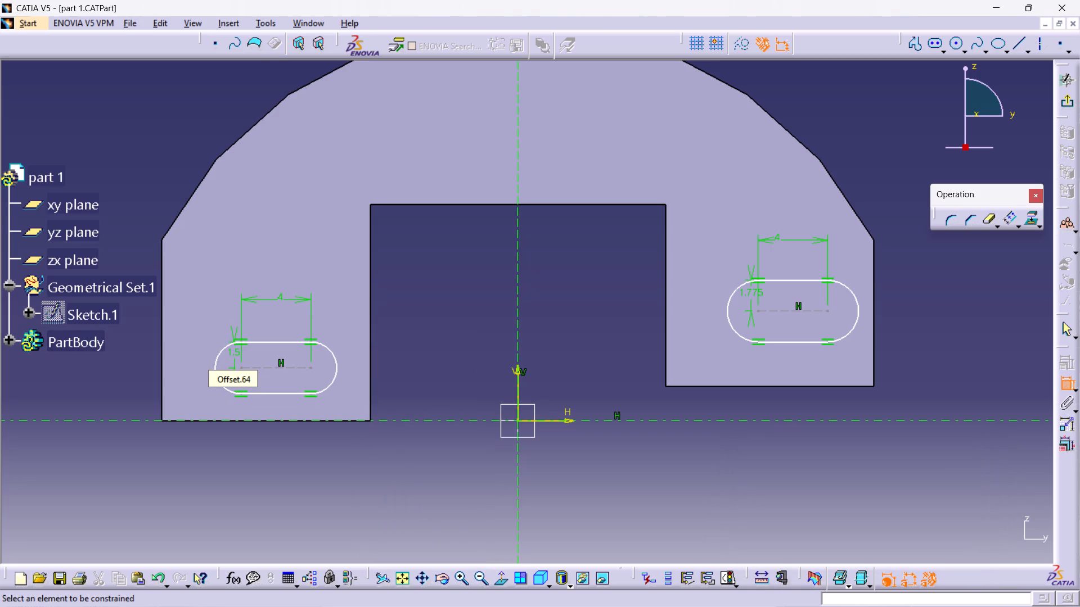
double_click(753, 294)
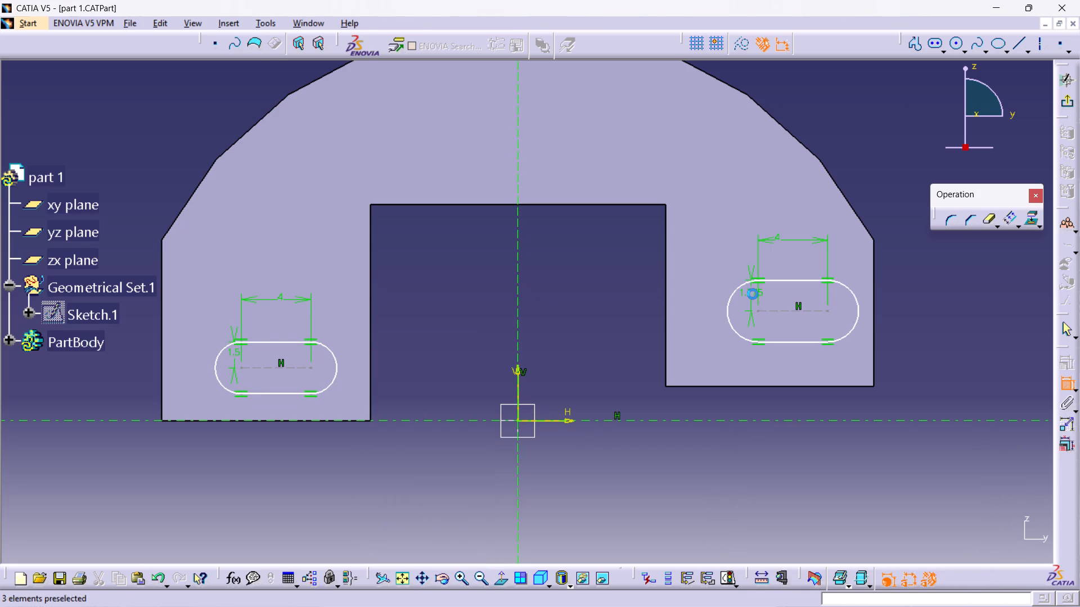
type("1.5")
key("Return")
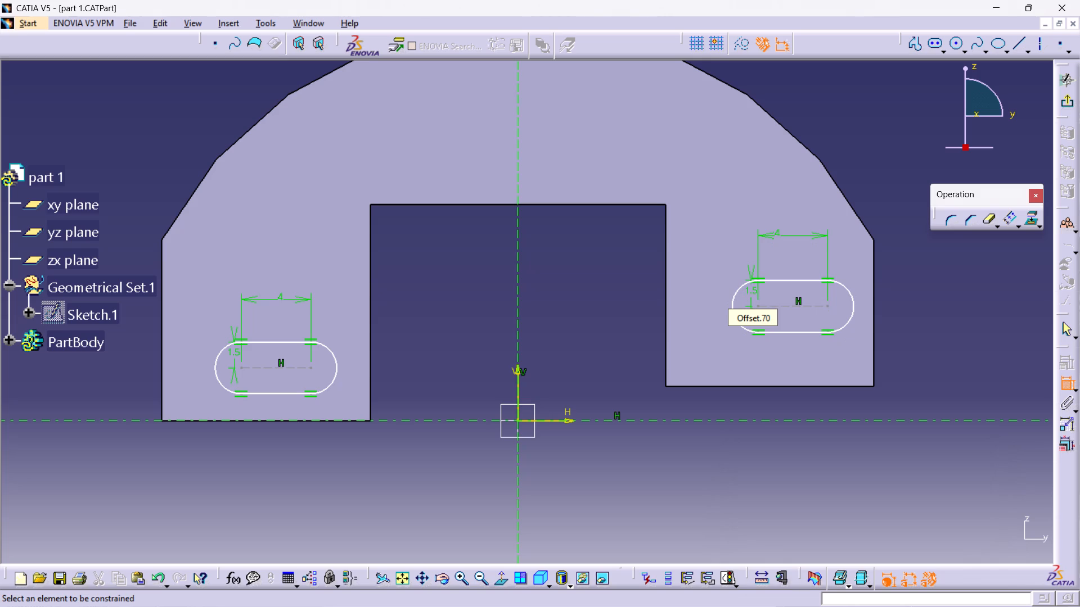
left_click(1002, 289)
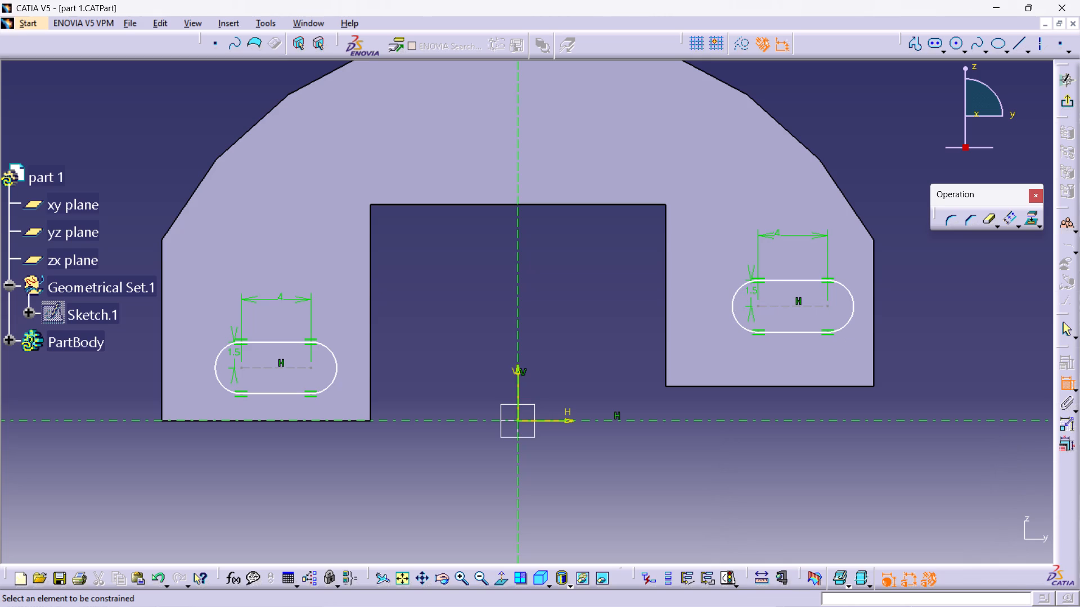
Dimension the height of each elongated hole's centerline above the bottom edge of its leg, first the right hole and then the left.
left_click(814, 306)
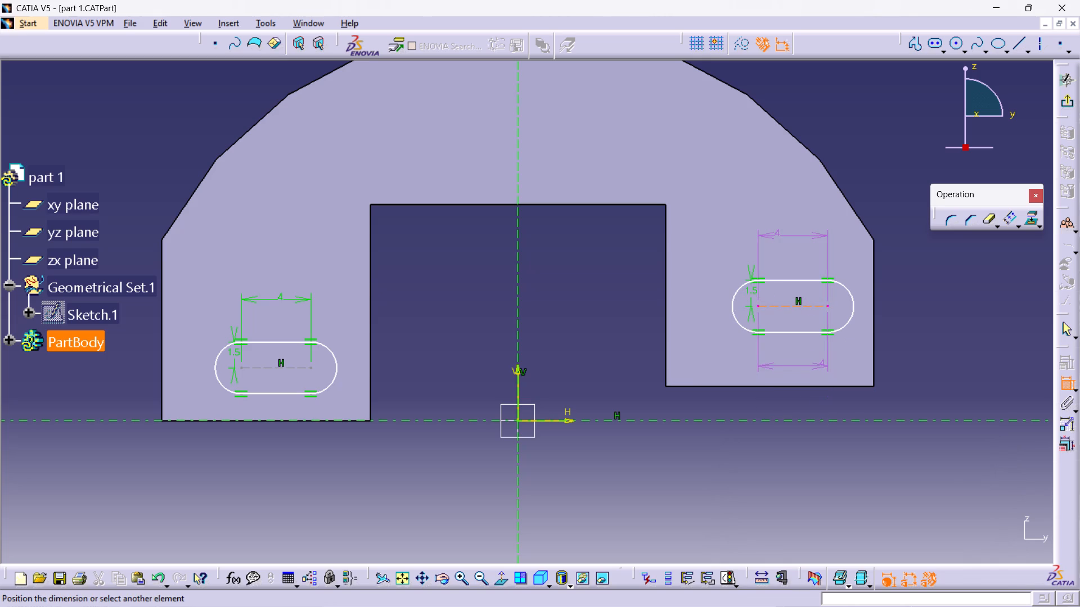
left_click(821, 387)
left_click(958, 342)
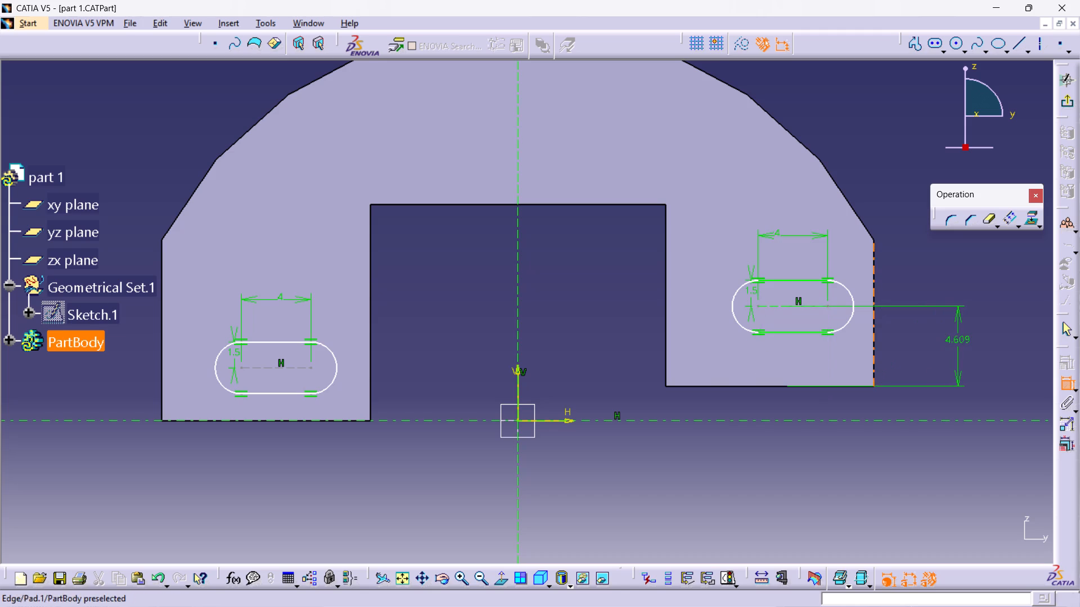
left_click(289, 365)
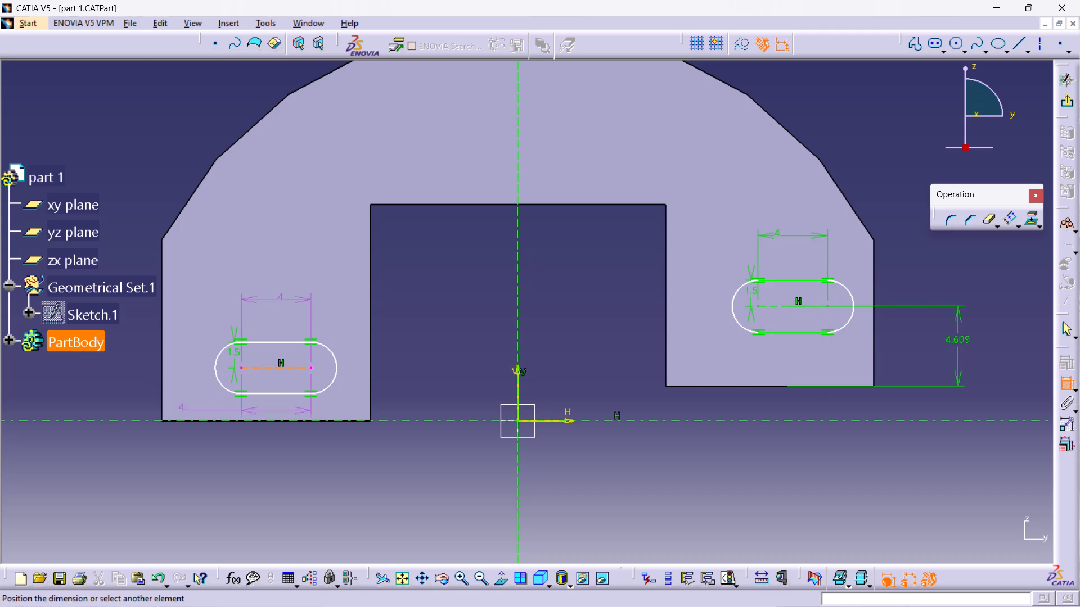
left_click(197, 420)
left_click(130, 395)
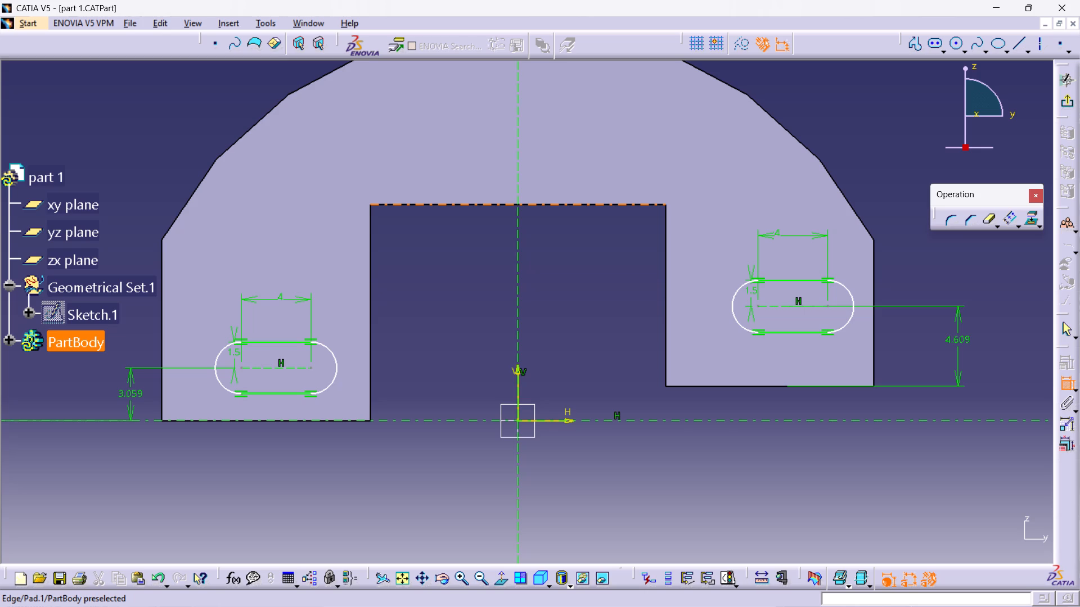
Dimension the horizontal distance from the right elongated hole's outer arc center to the right leg's outer vertical edge.
left_click(826, 306)
left_click(874, 285)
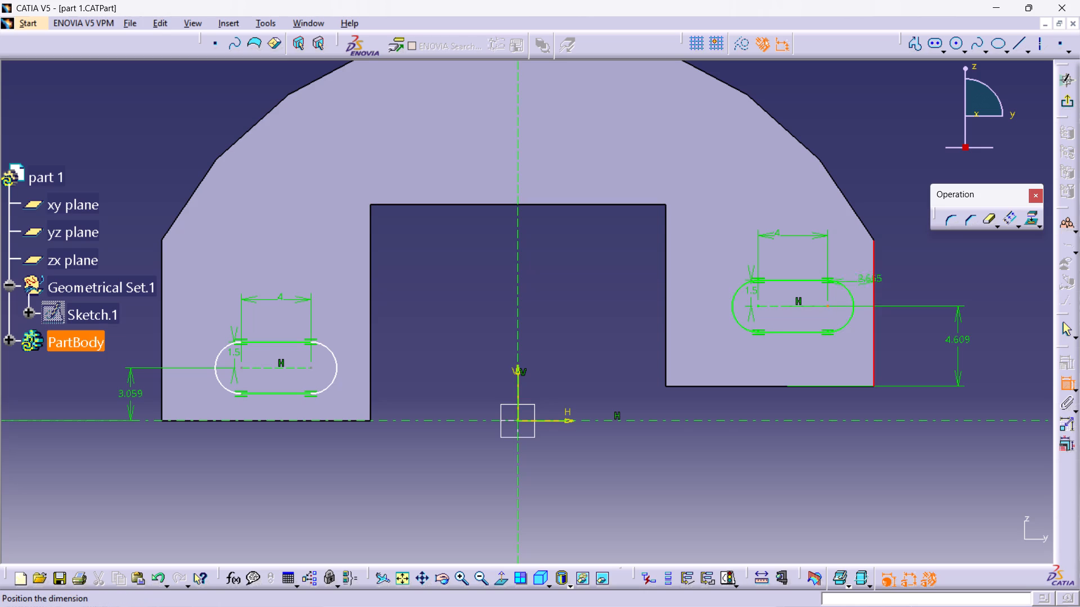
left_click(912, 255)
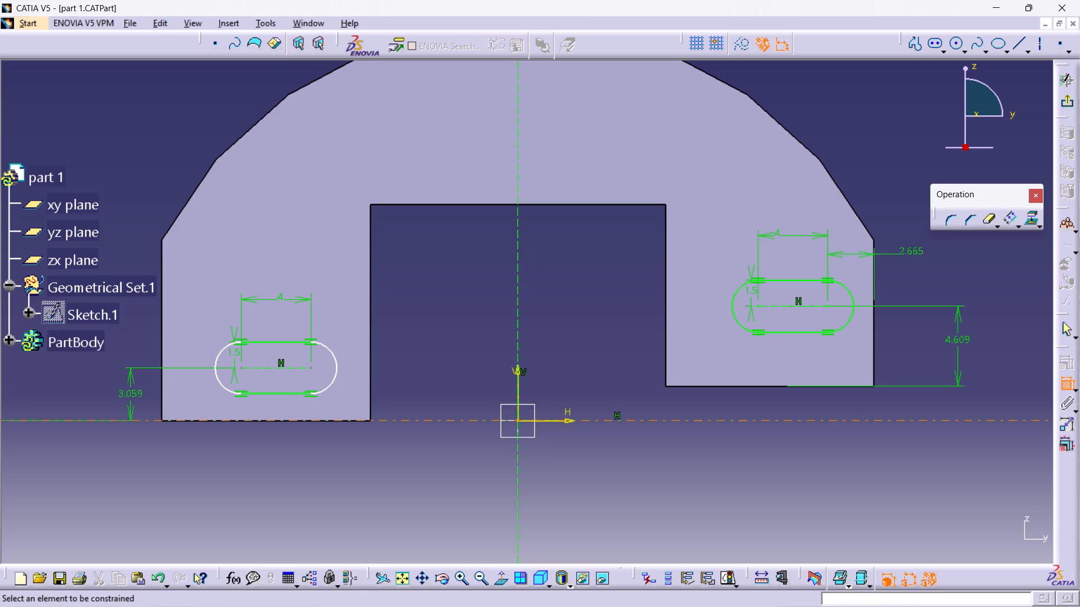
Set the left elongated hole's centerline height above the leg's bottom edge to 5 mm.
double_click(127, 389)
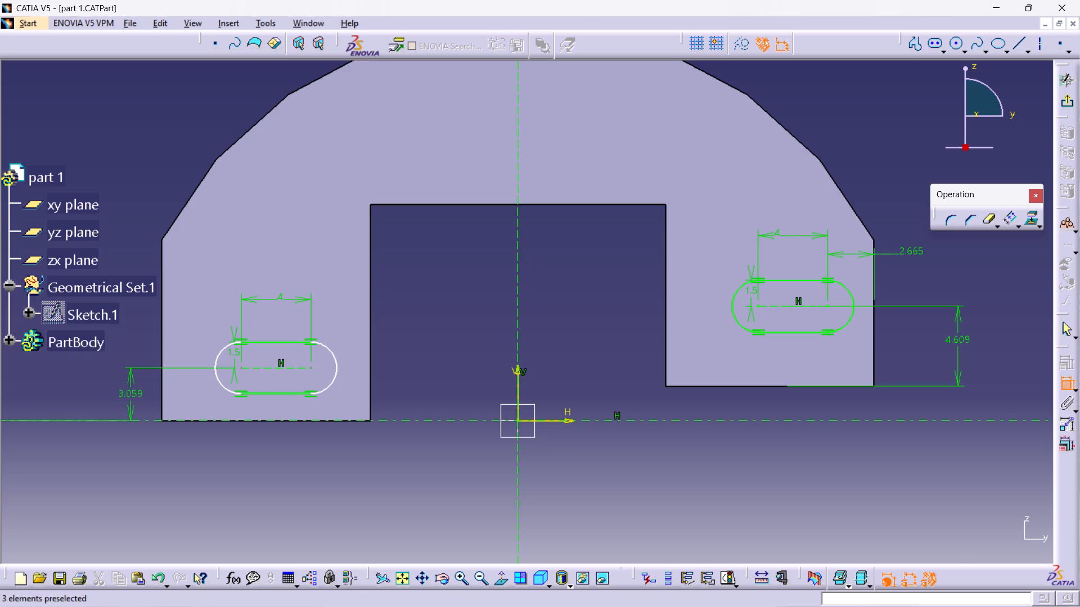
key("5")
key("Return")
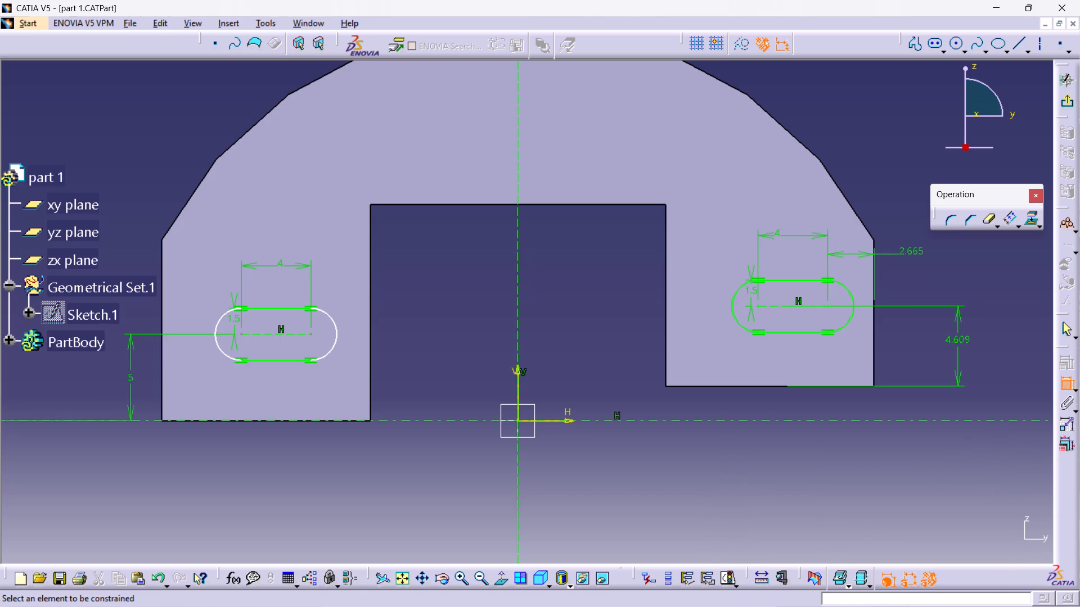
Dimension the left elongated hole's outer arc center from the left leg's outer vertical edge and set the distance to 2 mm.
left_click(241, 333)
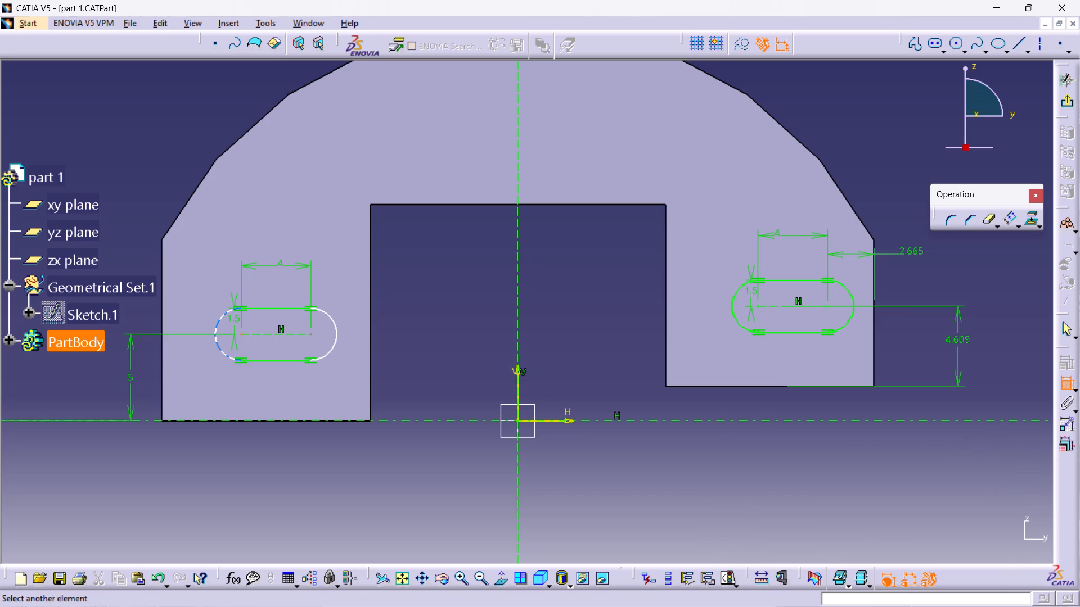
left_click(160, 267)
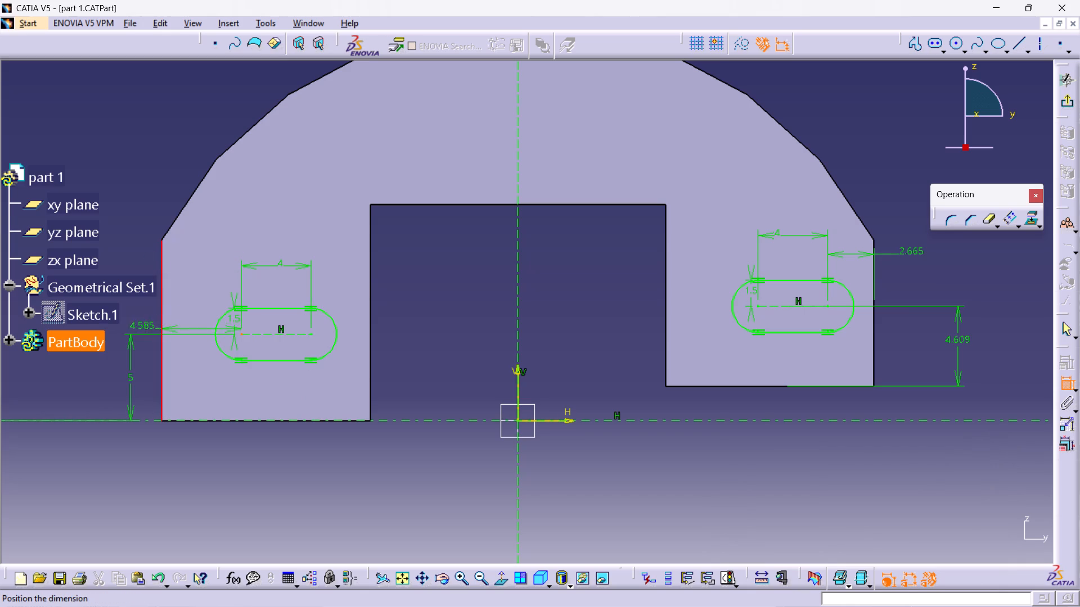
left_click(137, 319)
double_click(142, 313)
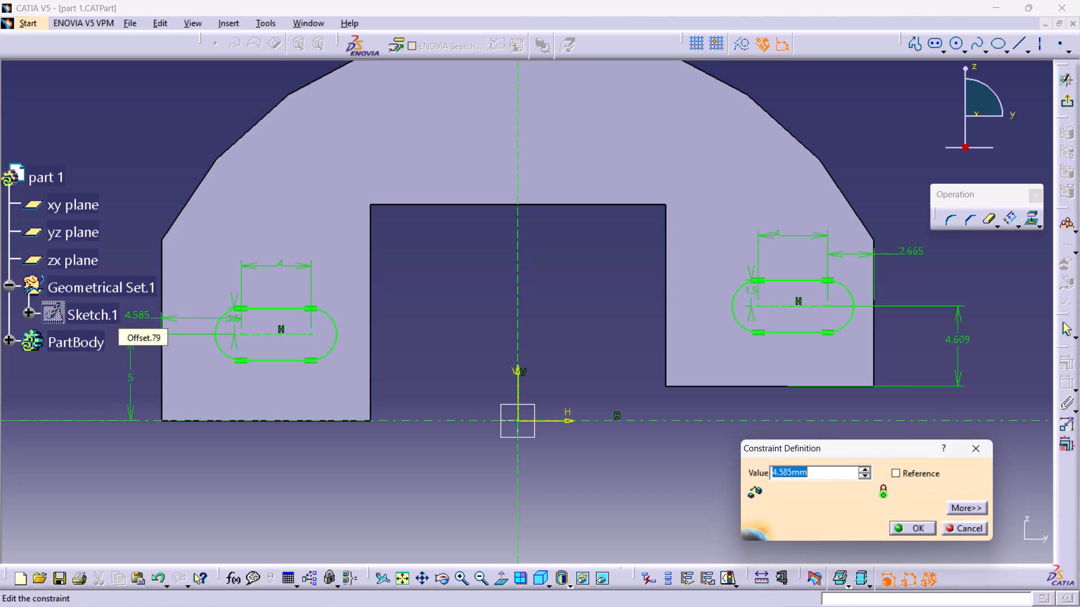
key("2")
key("Return")
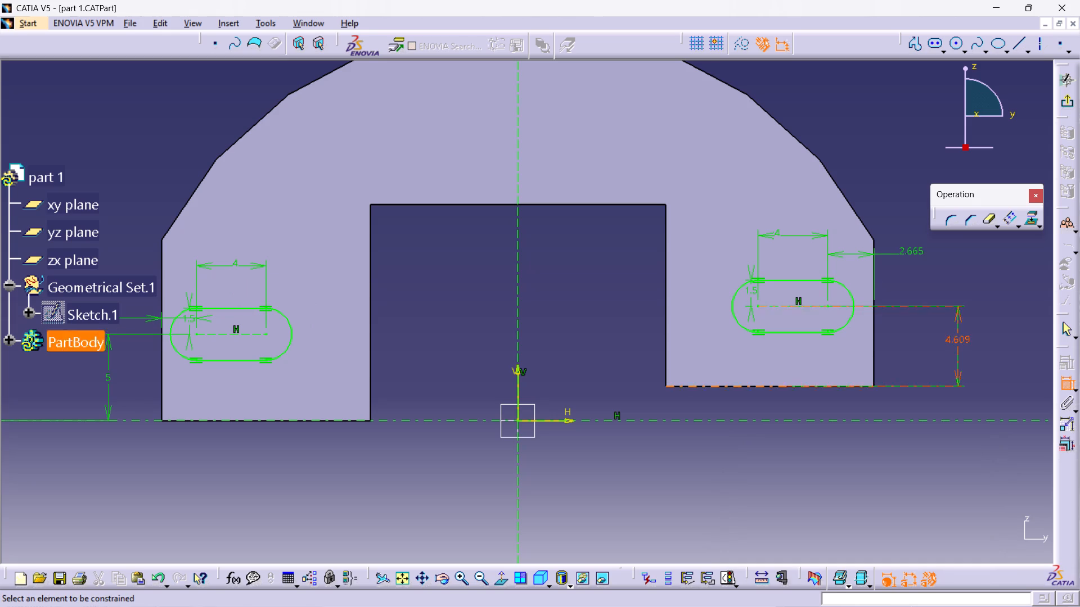
Set the right elongated hole's centerline height to 5 mm and its outer arc center's distance from the outer edge to 2 mm.
double_click(951, 342)
key("5")
key("Return")
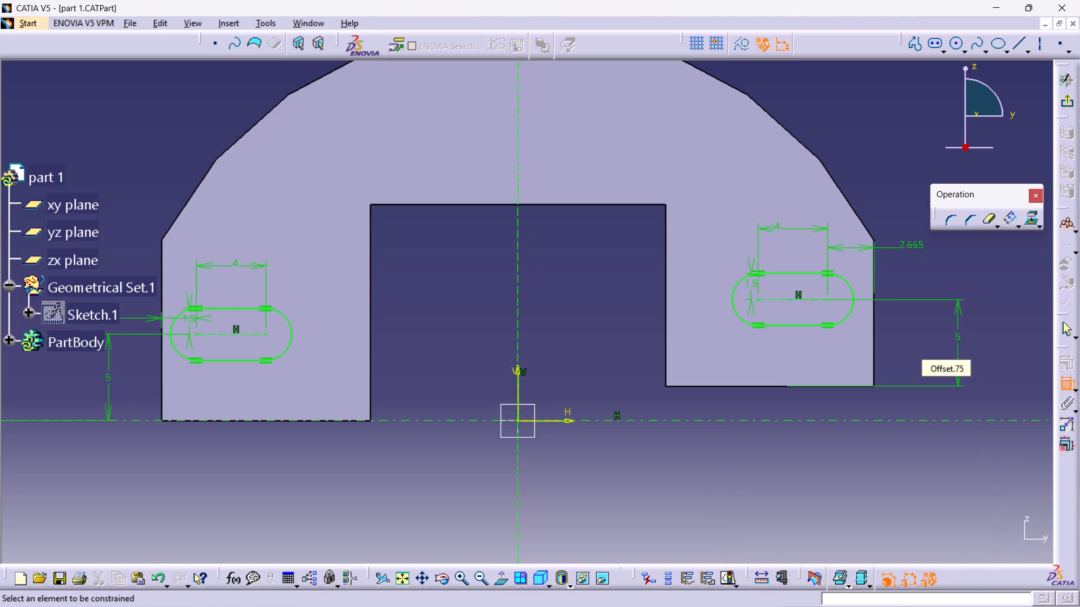
double_click(917, 247)
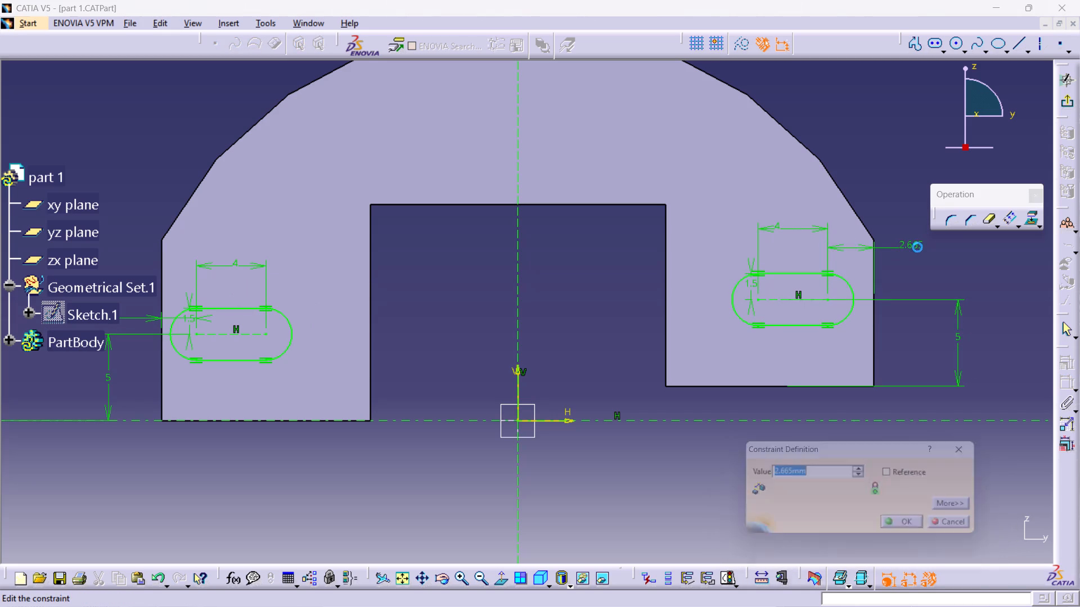
key("2")
key("Return")
left_click(939, 337)
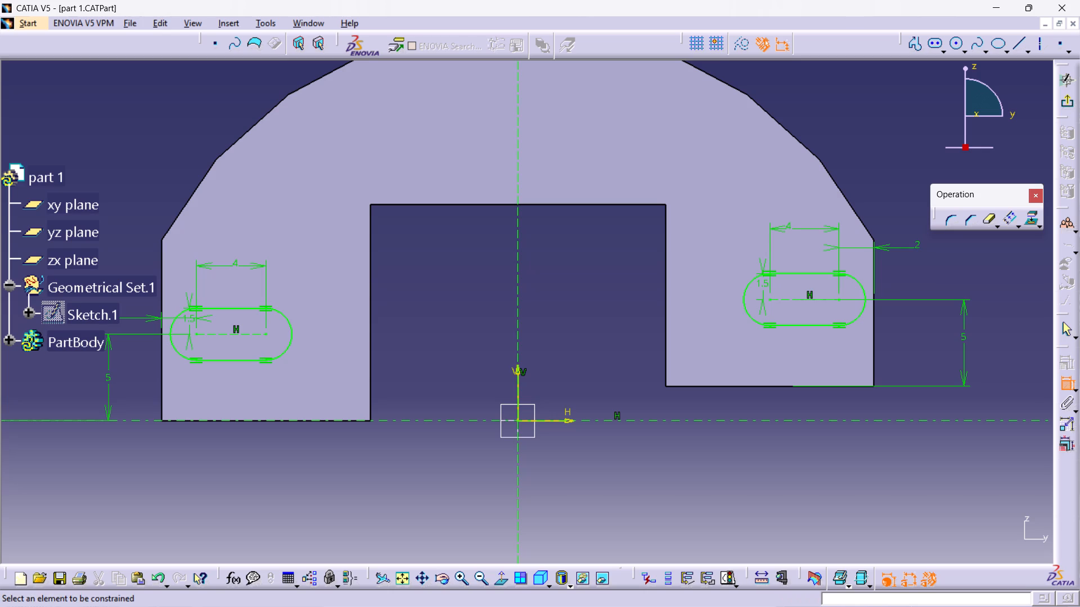
Exit the sketch of the two elongated holes and return to the 3D part.
left_click(1061, 108)
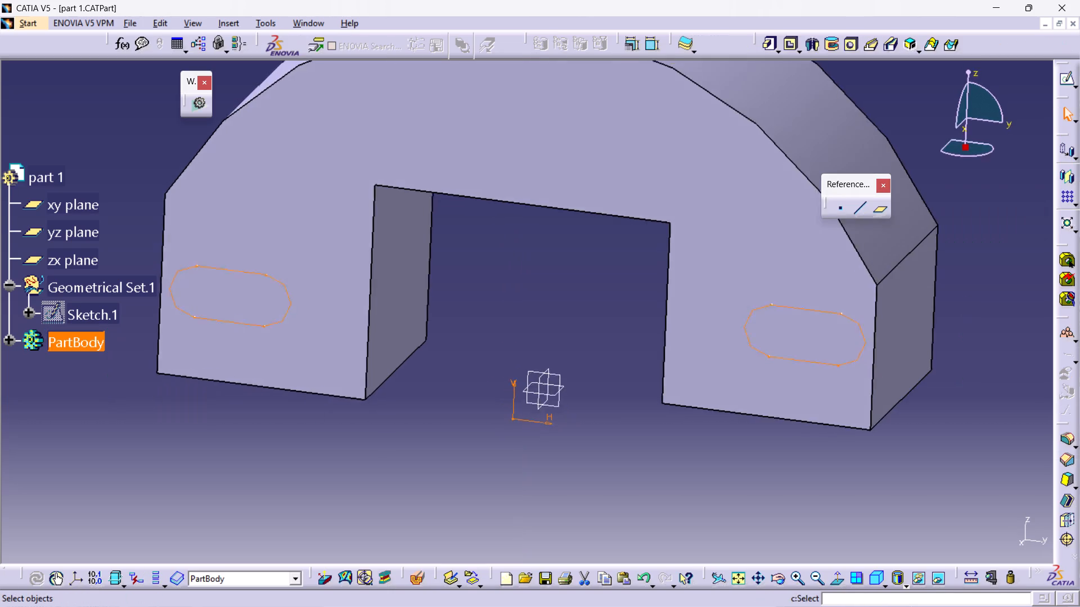
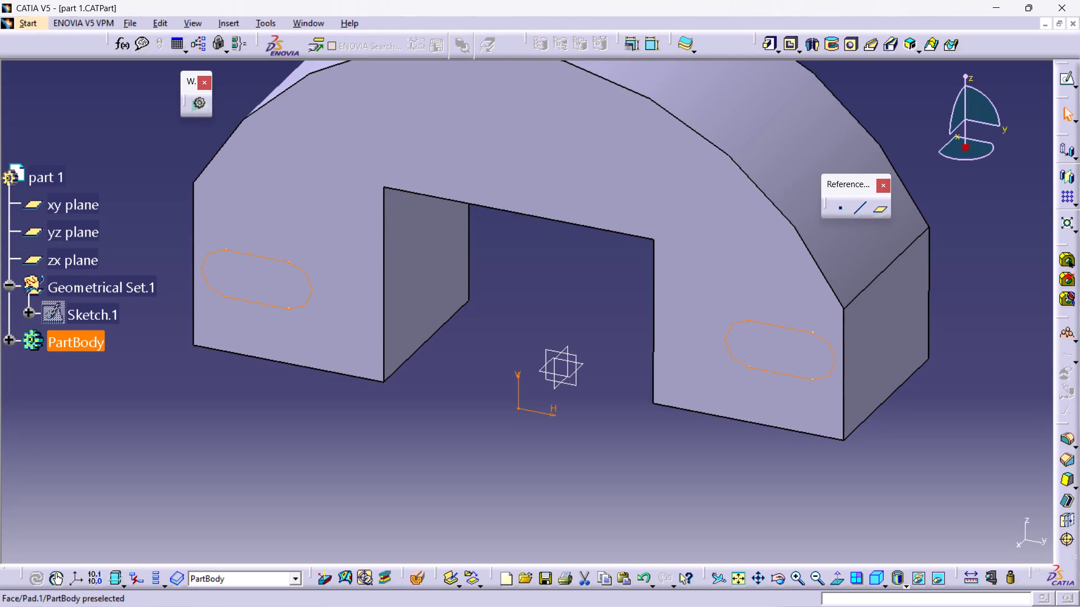
Reopen the elongated holes' sketch, set the right hole's centerline height above its leg's bottom edge to 3 mm, and exit the sketch.
left_click(1064, 83)
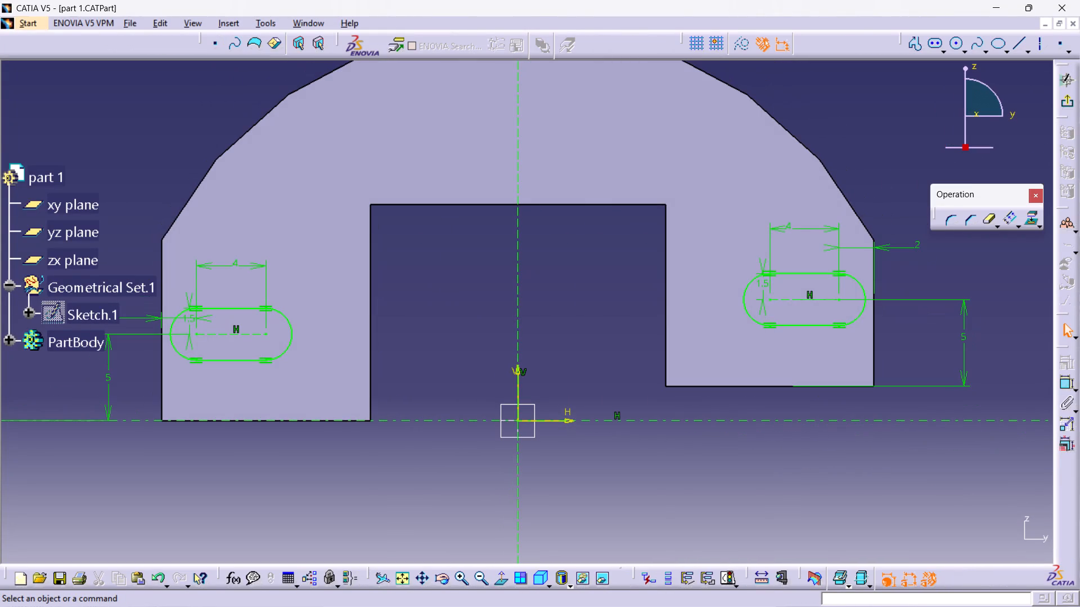
double_click(967, 337)
double_click(963, 337)
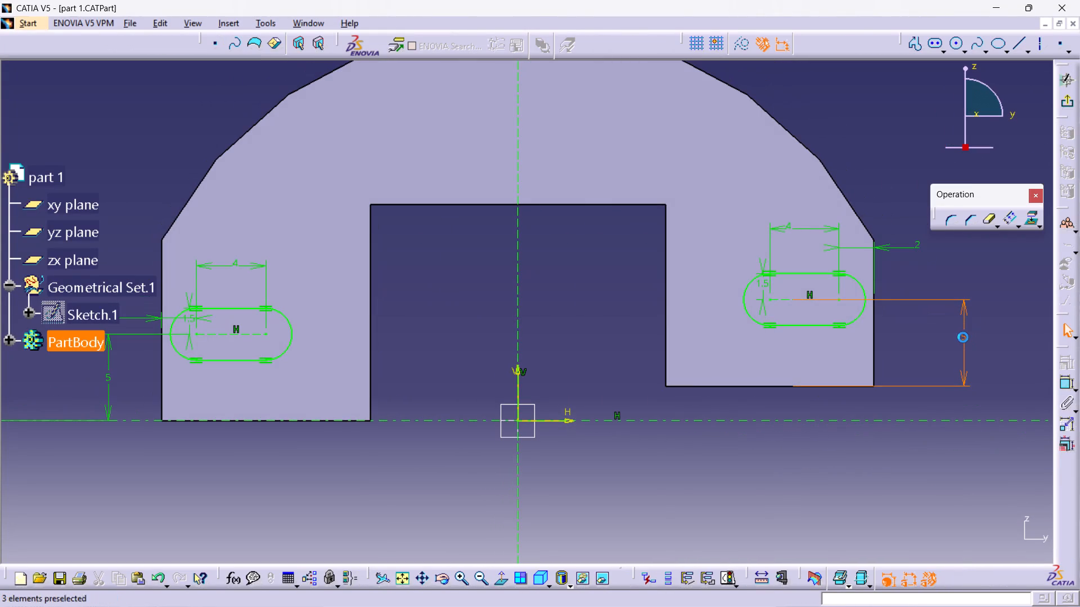
key("3")
key("Return")
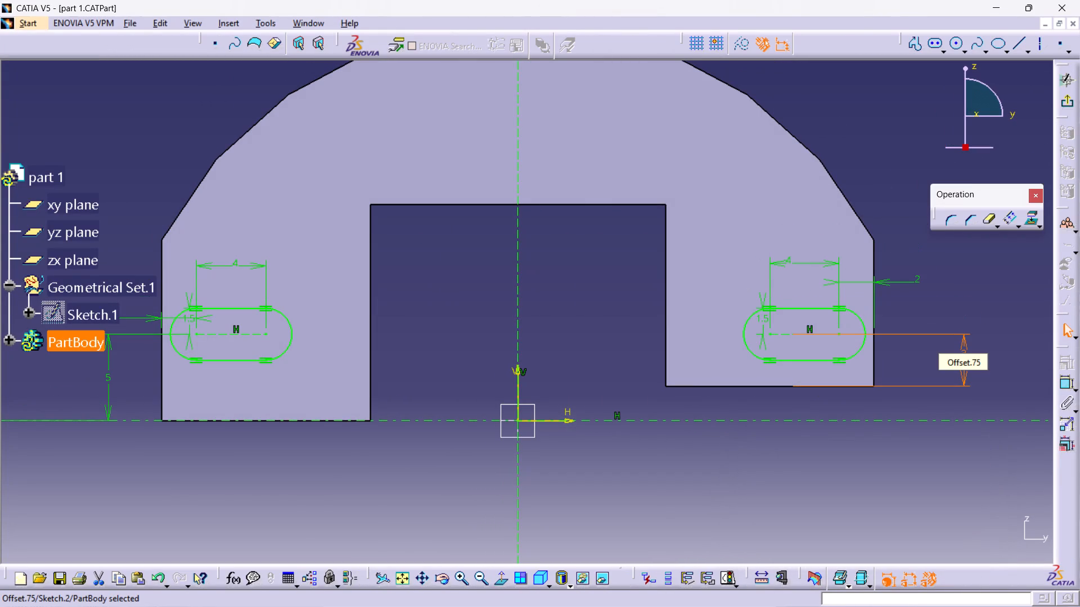
left_click(1030, 295)
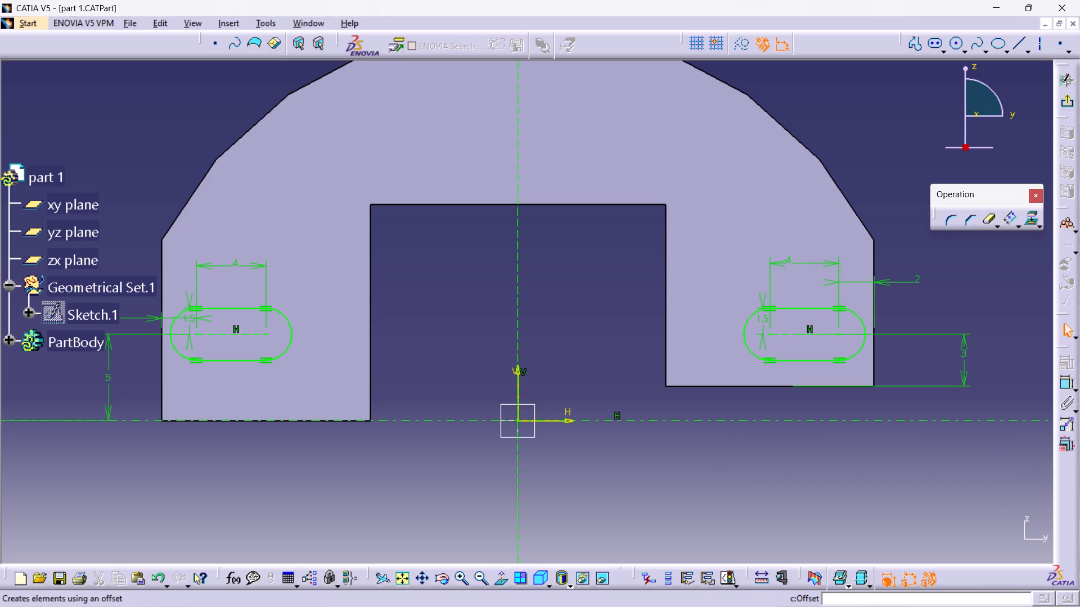
left_click(1069, 103)
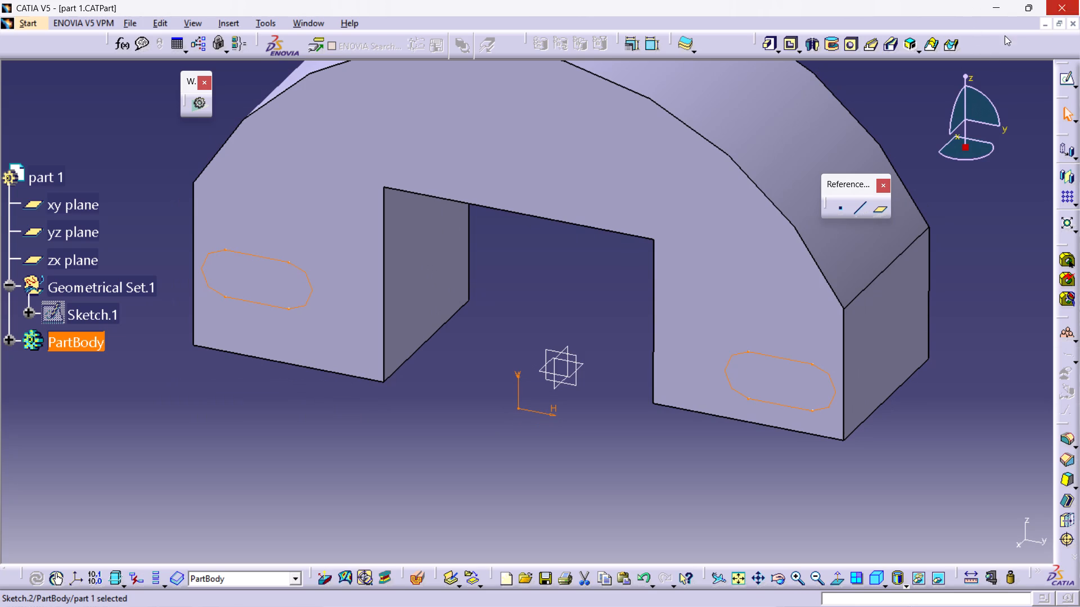
Cut both elongated holes through the legs with a Pocket using the Up to next limit.
left_click(786, 42)
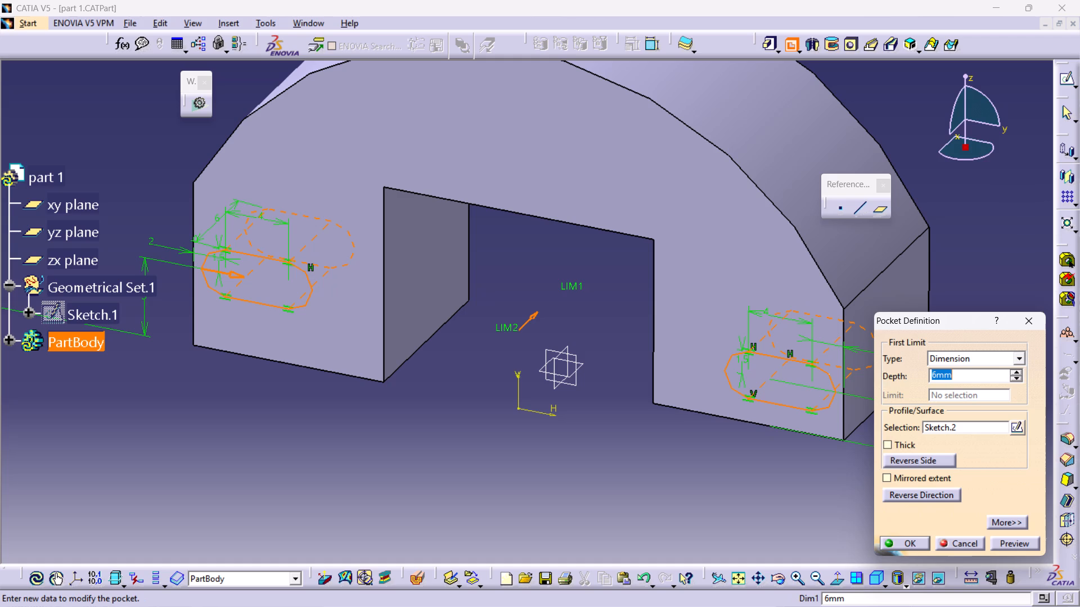
left_click(1015, 357)
left_click(997, 380)
left_click(1017, 541)
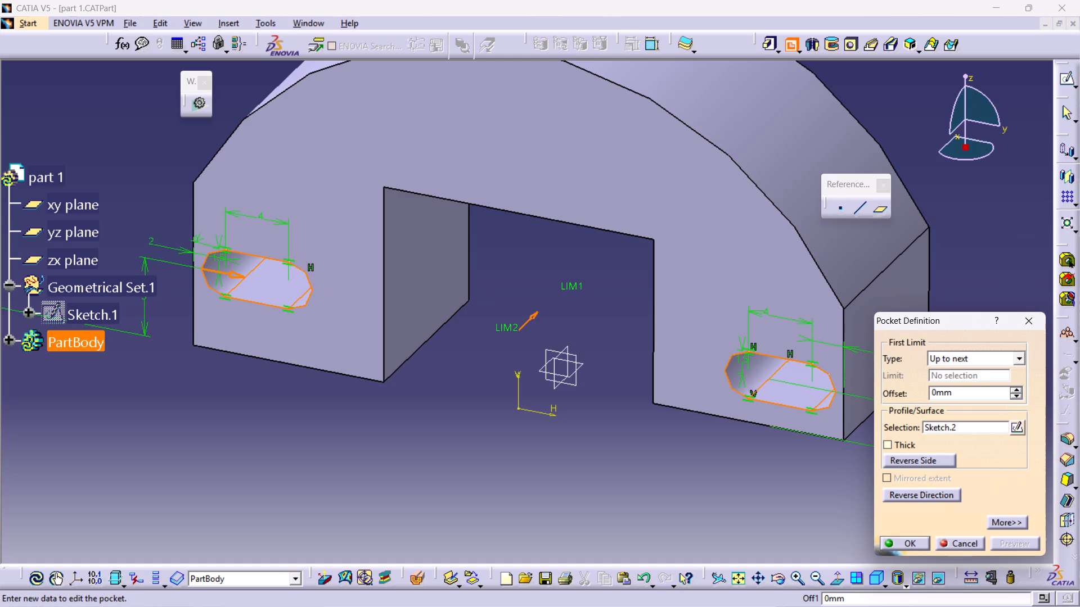
middle_click_drag(961, 286, 637, 264)
left_click(897, 540)
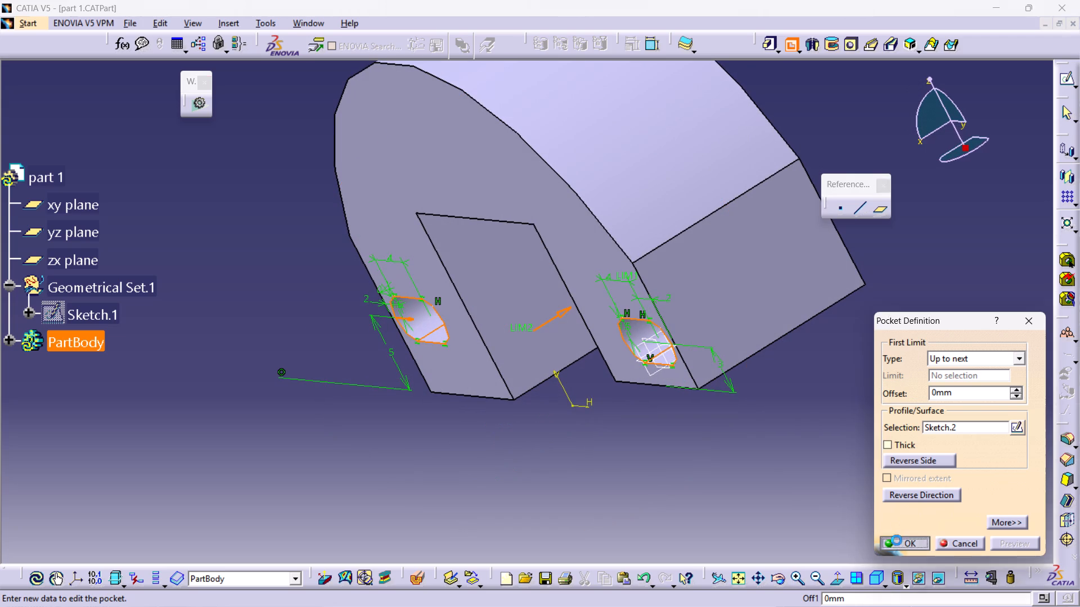
left_click(772, 509)
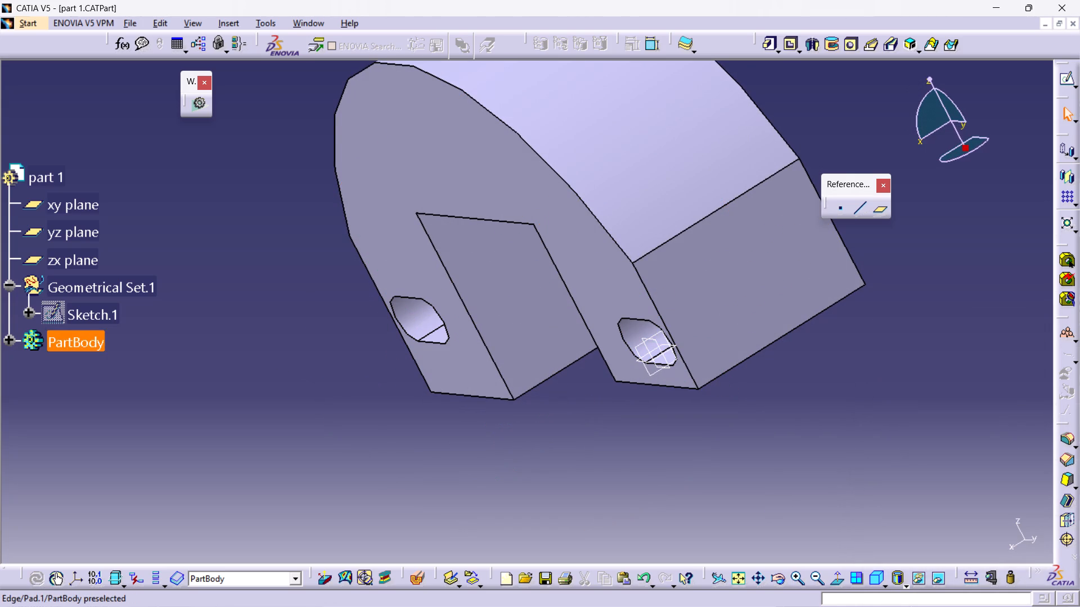
Start a new sketch on the pad's front face.
left_click(563, 209)
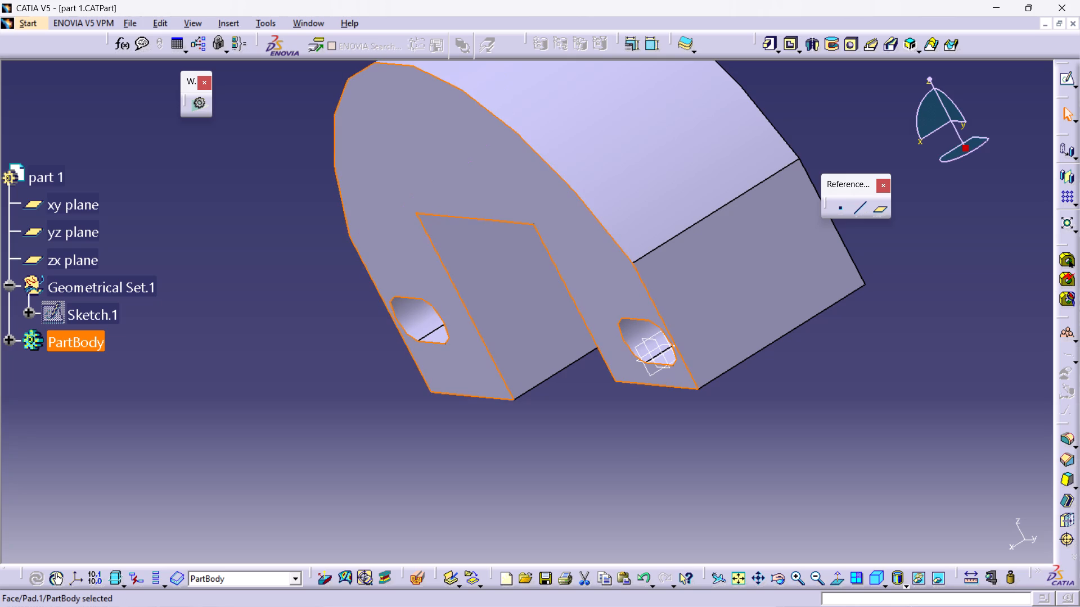
left_click(1070, 78)
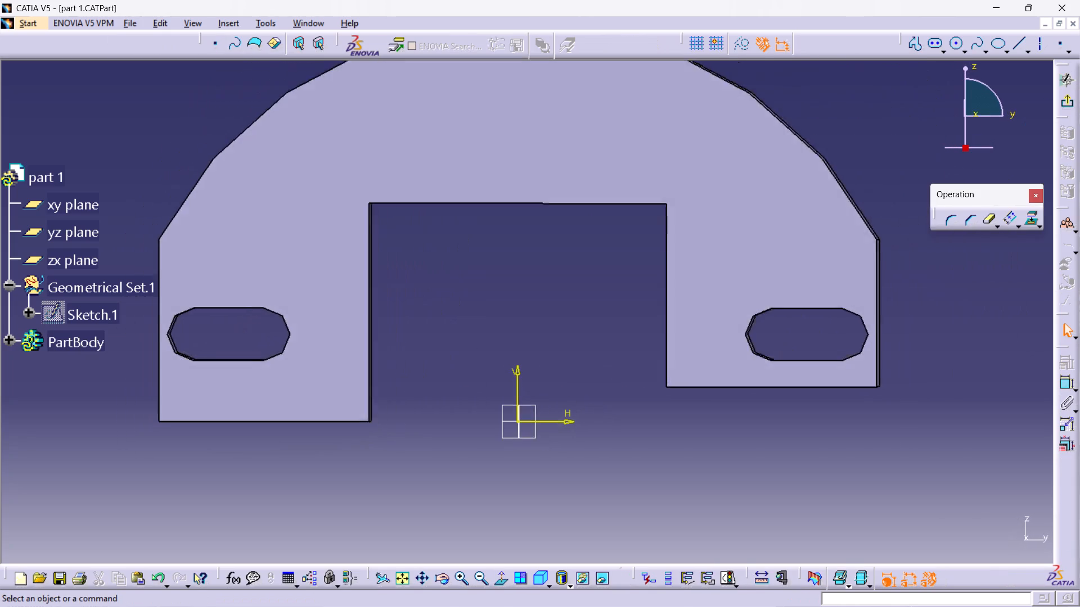
middle_click_drag(612, 272, 651, 337)
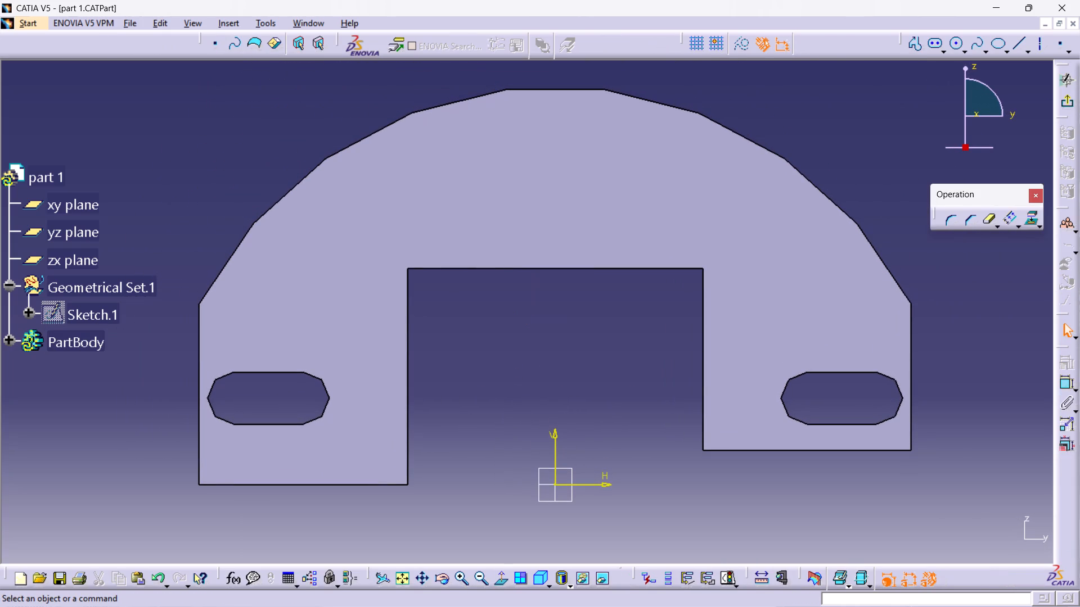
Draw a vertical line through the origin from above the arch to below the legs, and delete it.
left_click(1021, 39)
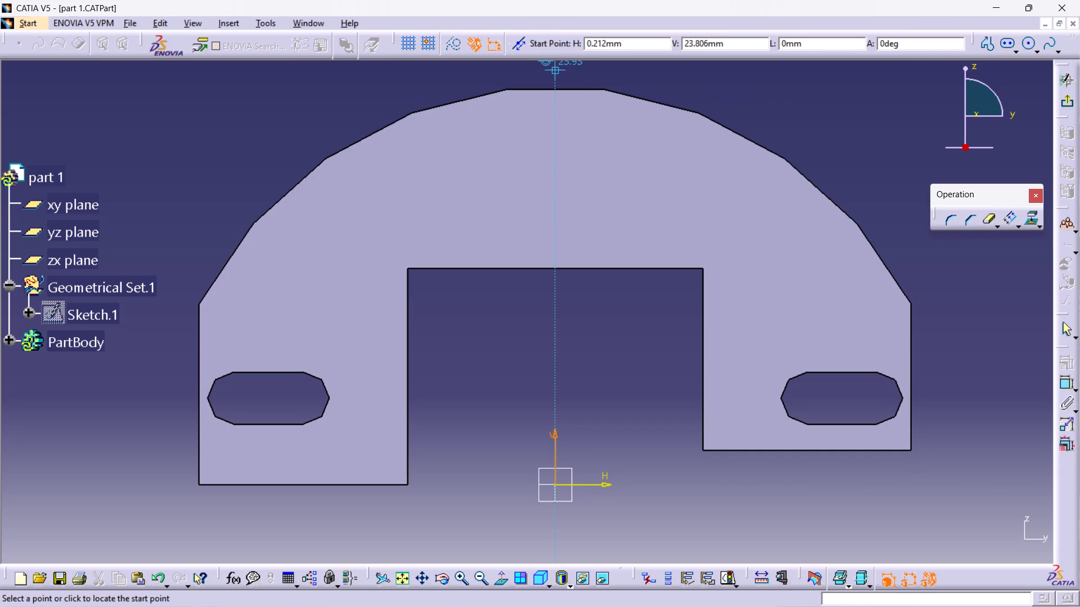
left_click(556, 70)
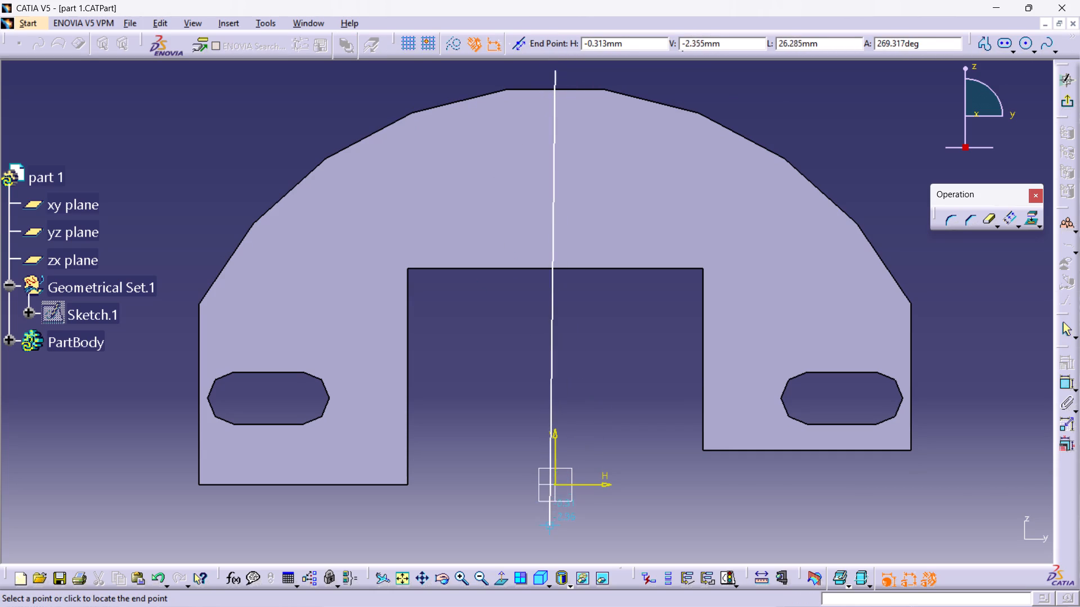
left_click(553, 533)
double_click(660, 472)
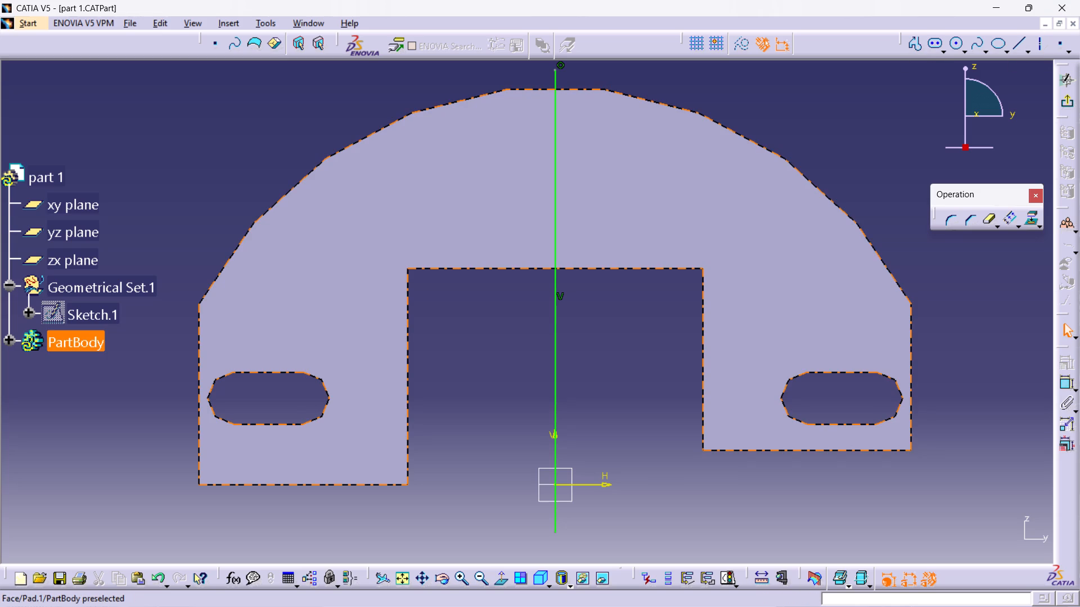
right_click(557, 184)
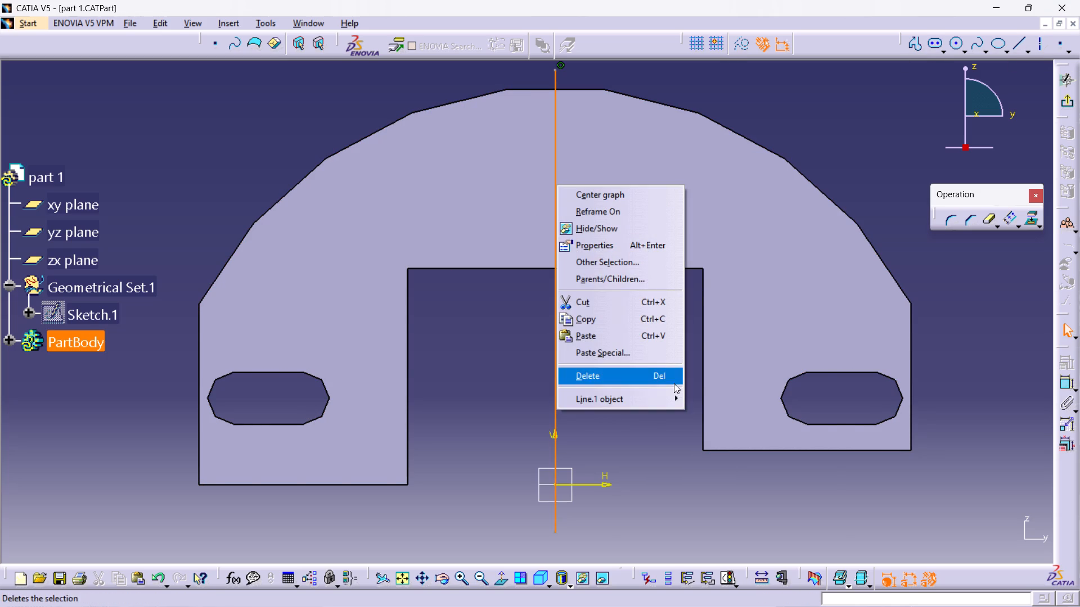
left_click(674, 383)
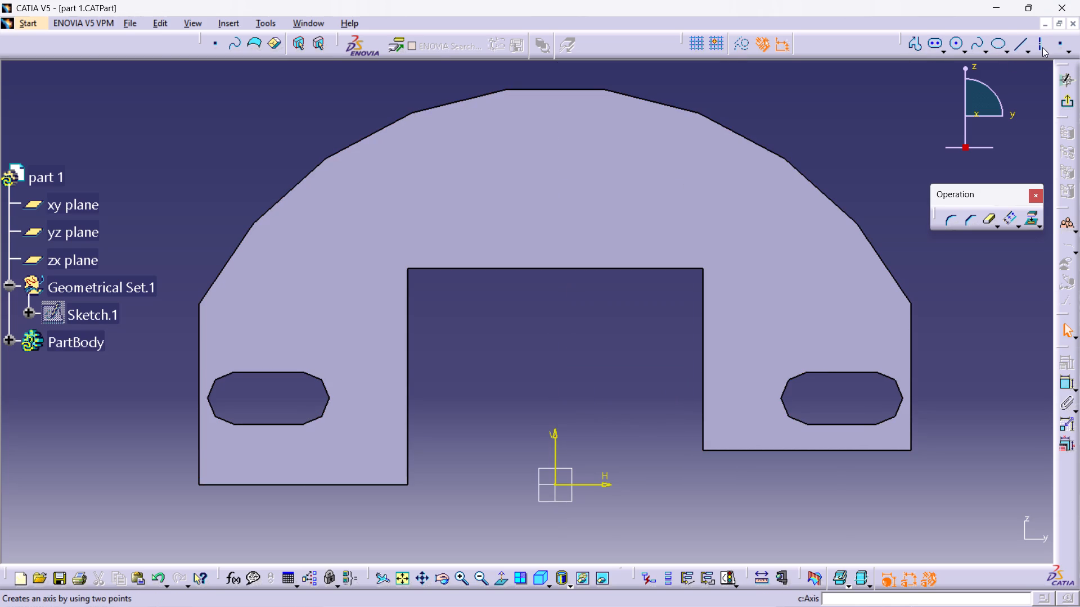
Sketch a vertical axis about 28 mm long and a horizontal axis about 52 mm long, both passing through the origin.
left_click(1042, 46)
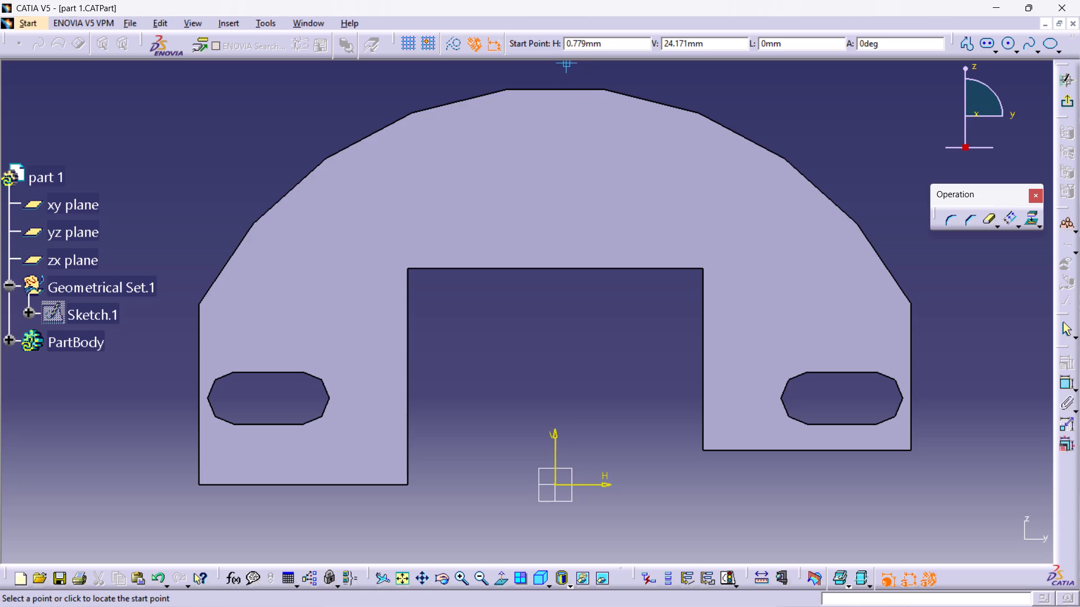
left_click(554, 64)
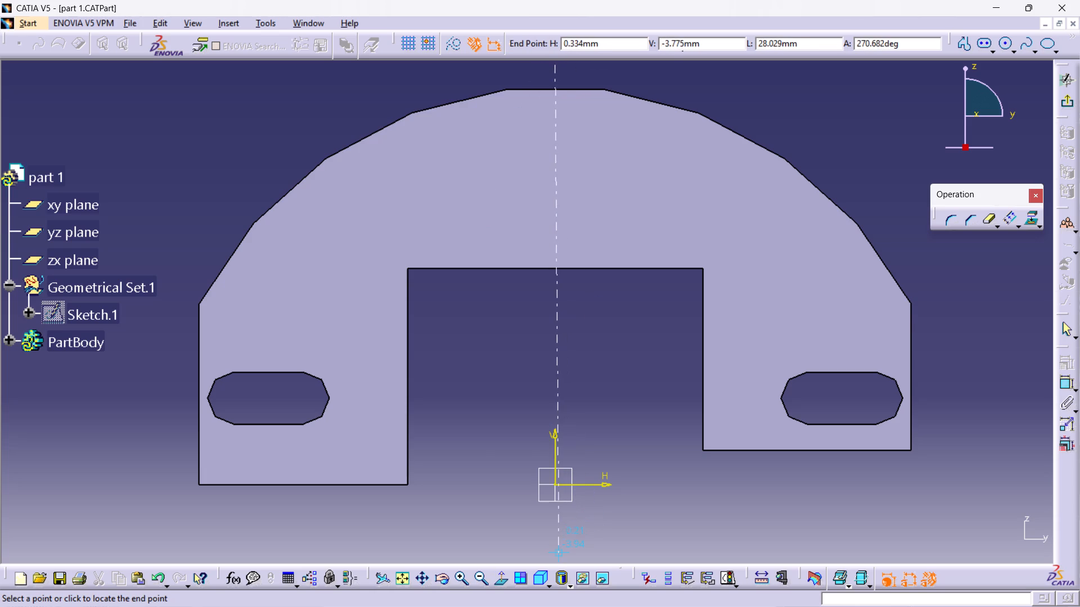
left_click(556, 553)
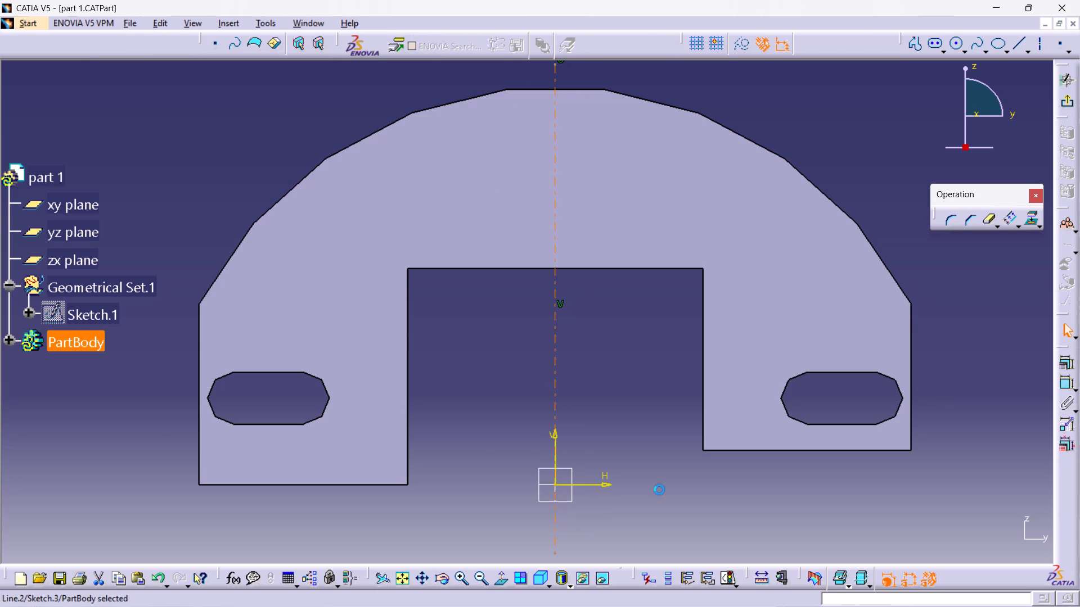
left_click(659, 490)
left_click(1042, 44)
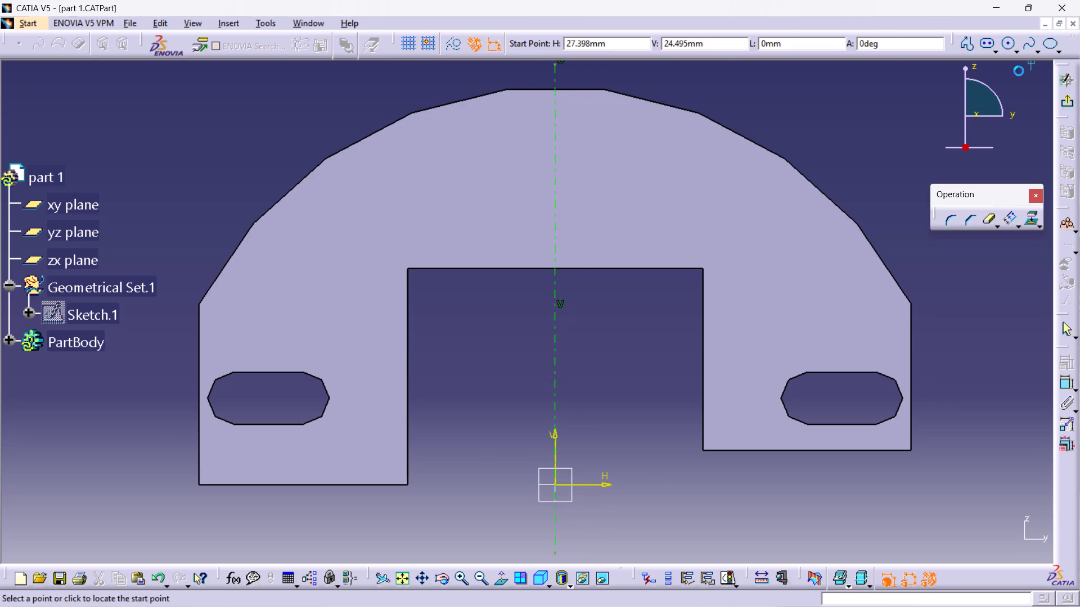
left_click(98, 482)
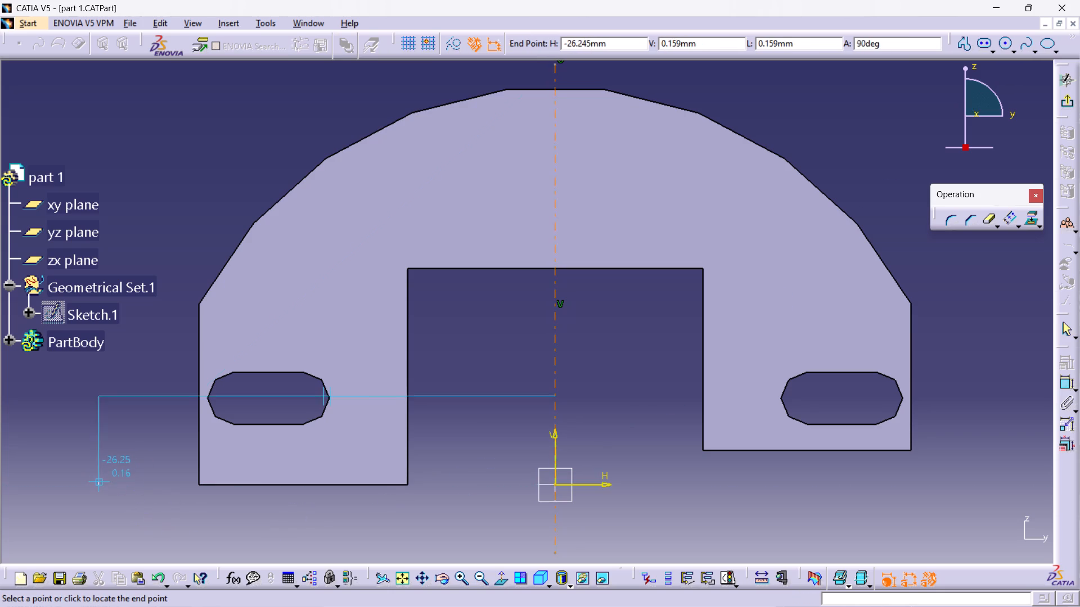
left_click(1007, 485)
left_click(976, 508)
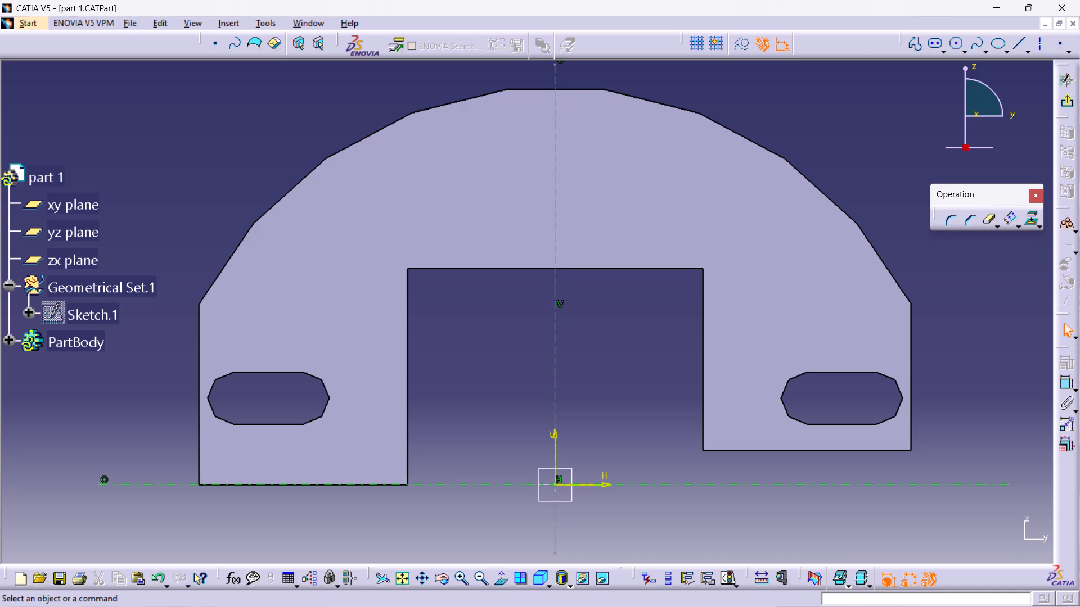
Sketch a vertical line about 15 mm long through the left leg, between its elongated hole and the central slot, extending below the leg.
double_click(1016, 46)
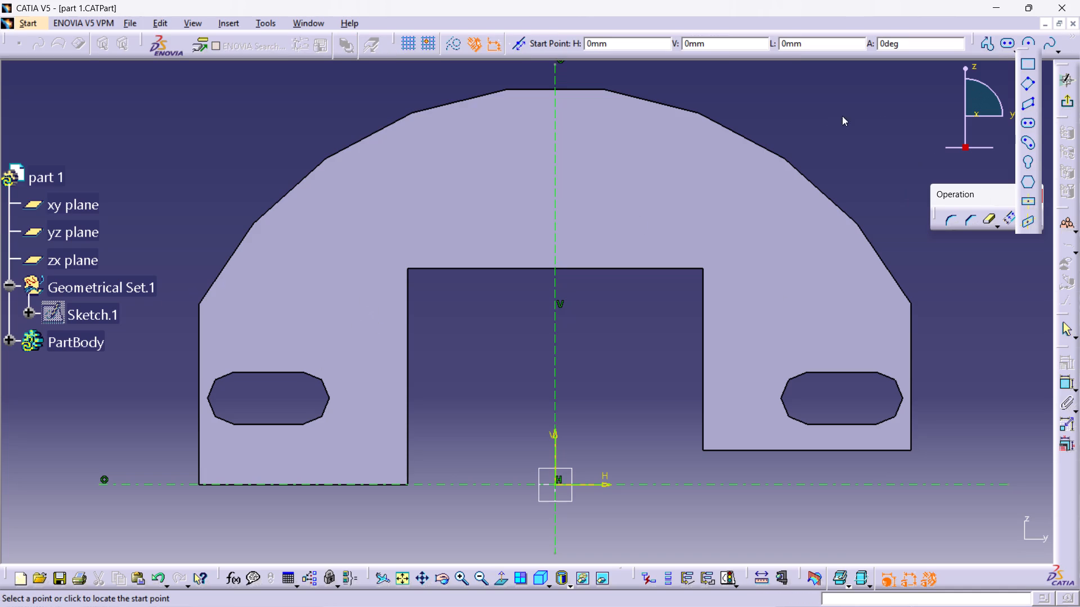
left_click(840, 150)
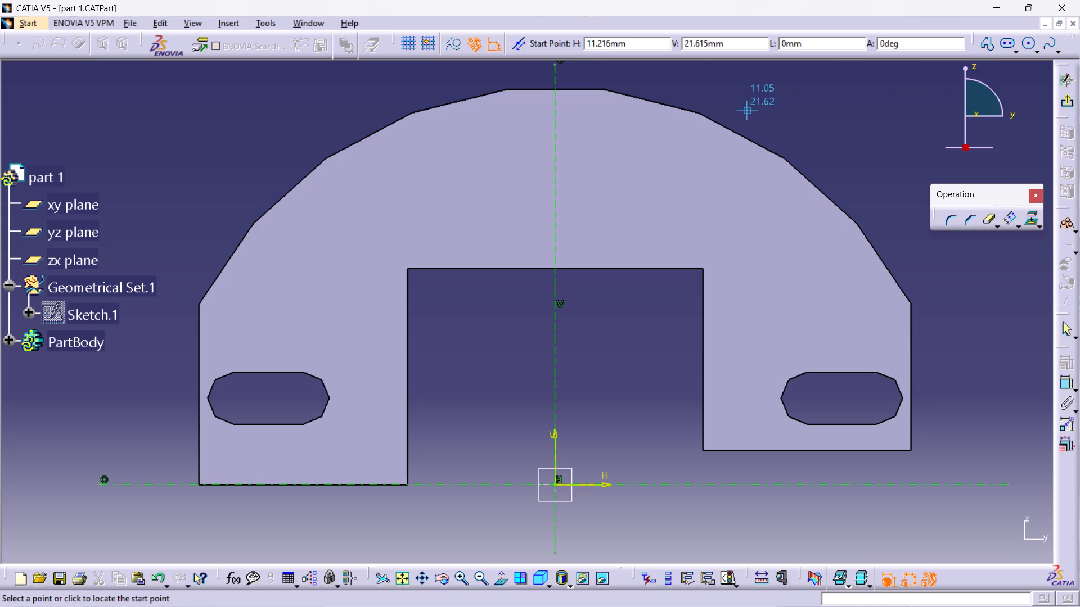
left_click(346, 287)
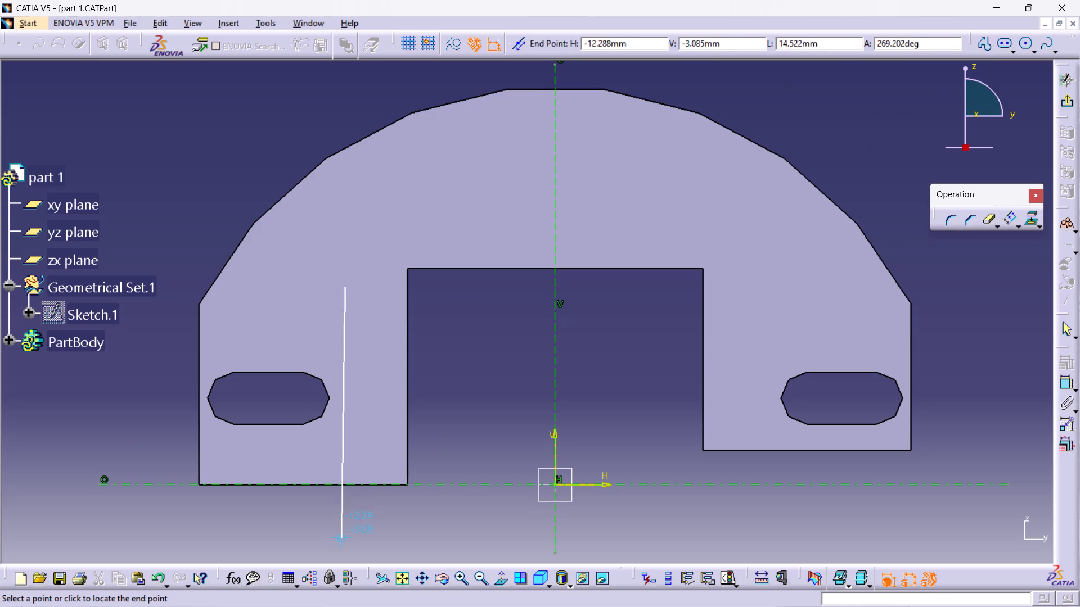
left_click(346, 543)
left_click(735, 248)
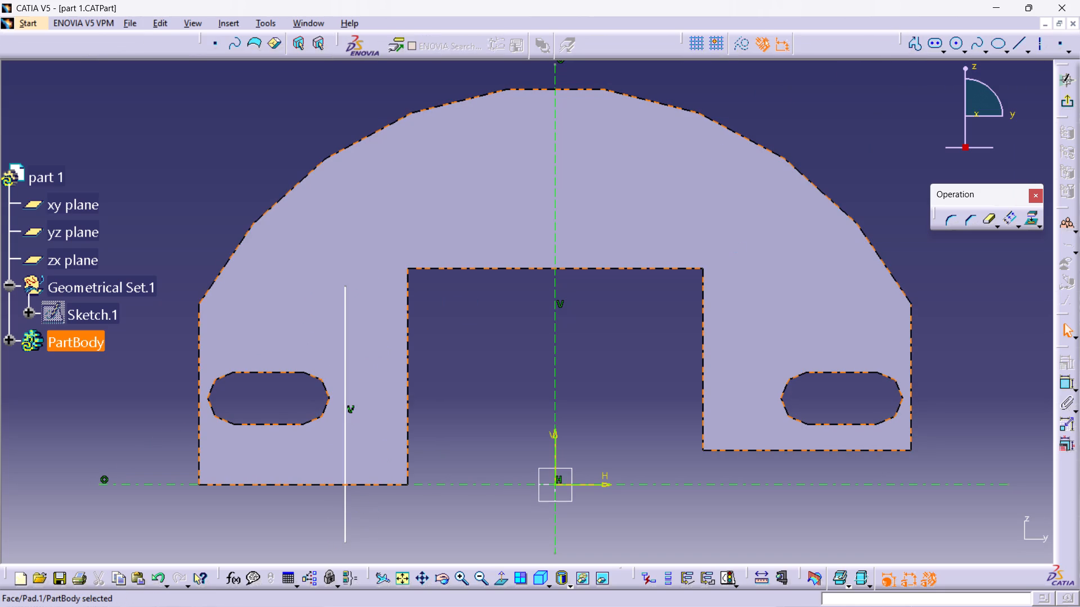
left_click(893, 93)
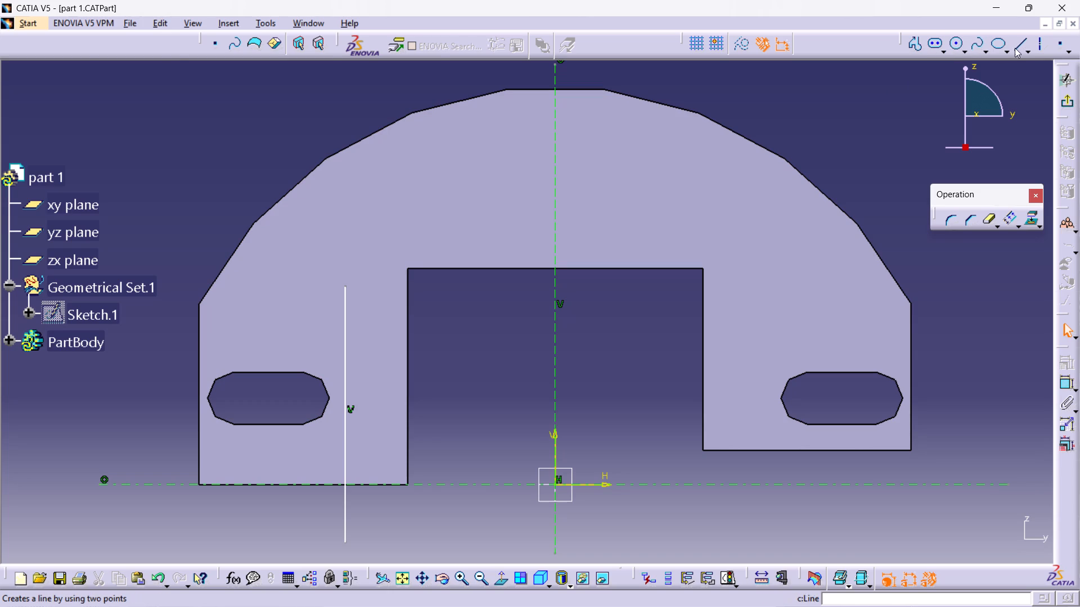
Sketch a line through the right leg between the central slot and its elongated hole, extending below the leg, and constrain it vertical.
left_click(1019, 44)
left_click(746, 269)
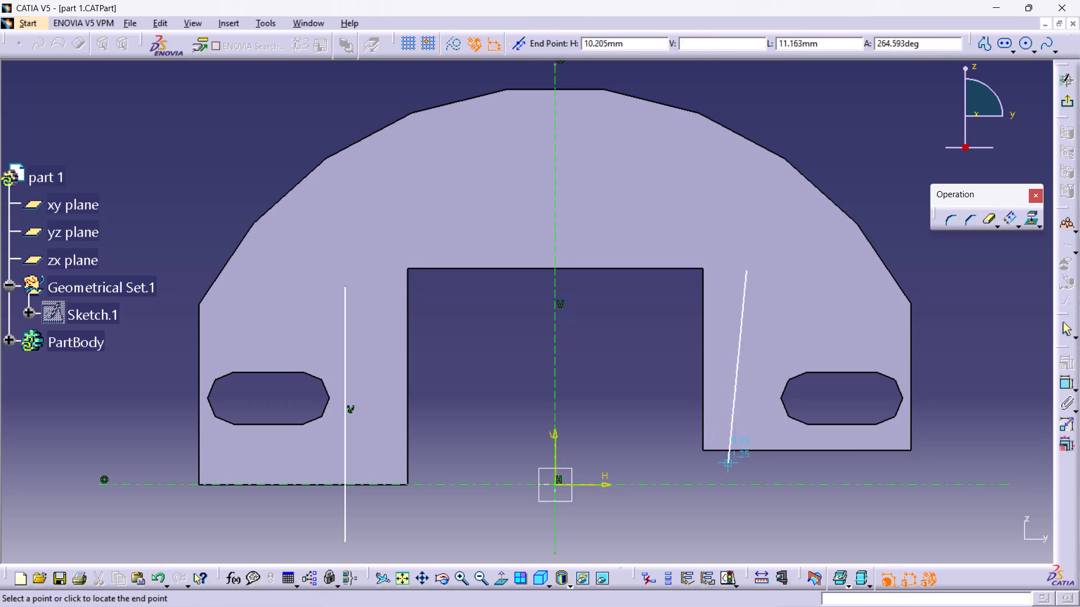
left_click(758, 509)
right_click(757, 503)
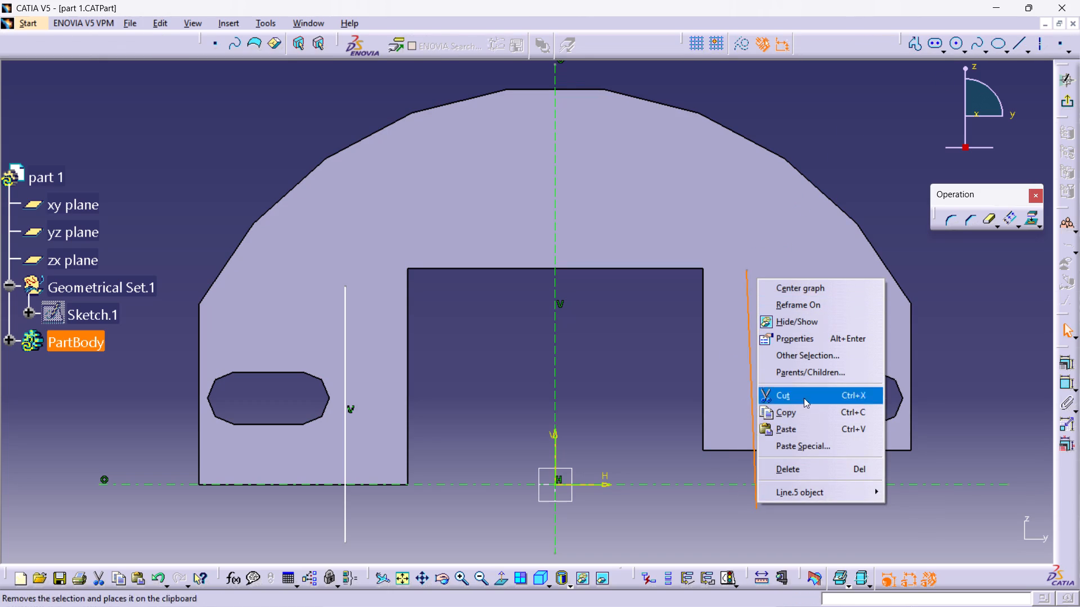
left_click(807, 491)
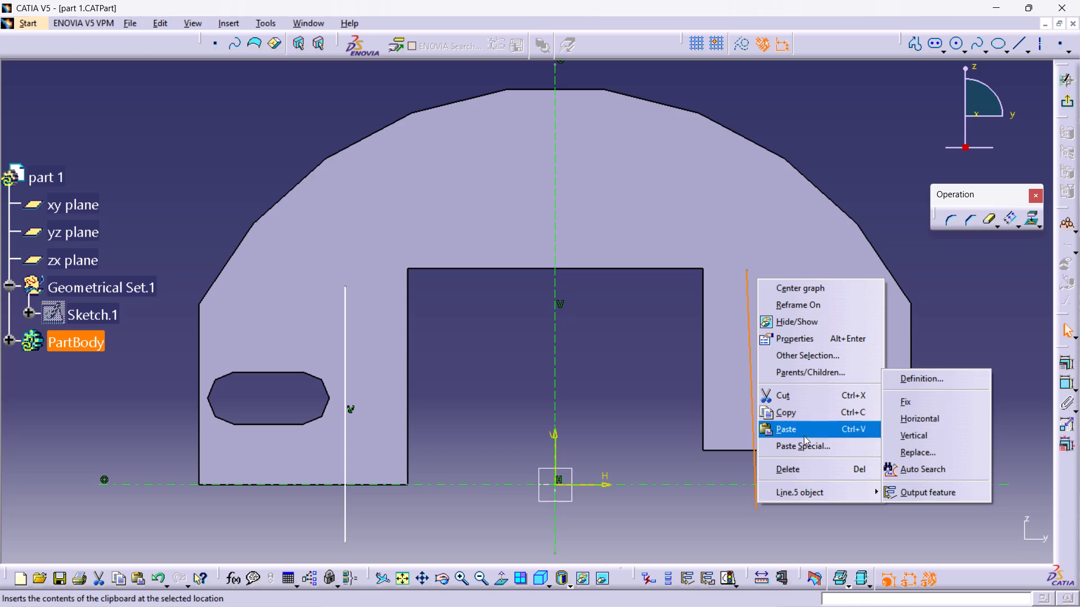
left_click(911, 429)
left_click(839, 542)
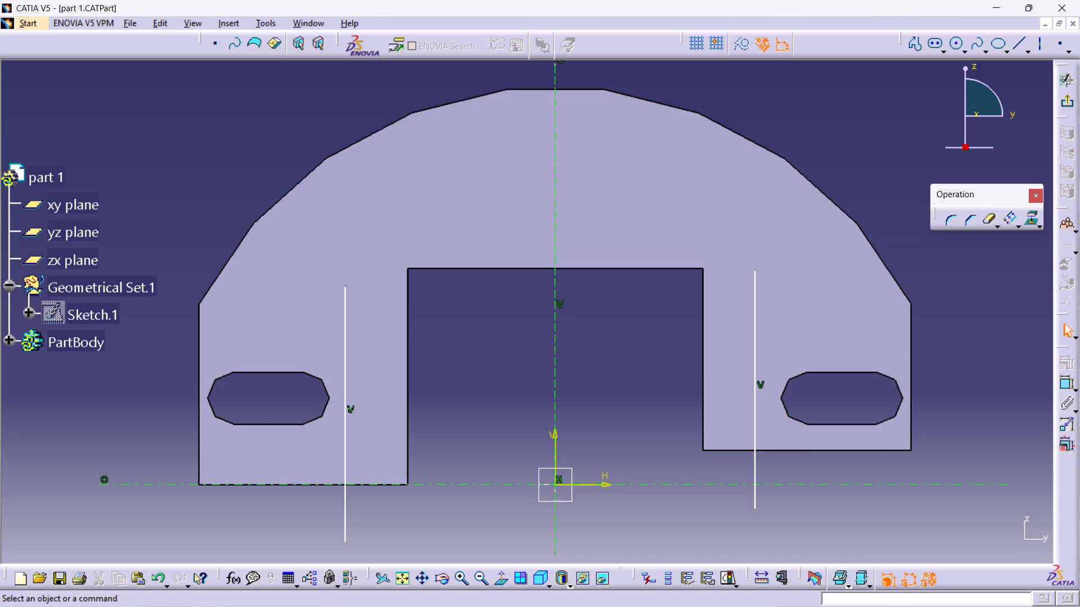
Sketch a circle about 3.2 mm in diameter above the left leg's elongated hole, and one about 1.3 mm above it.
double_click(958, 47)
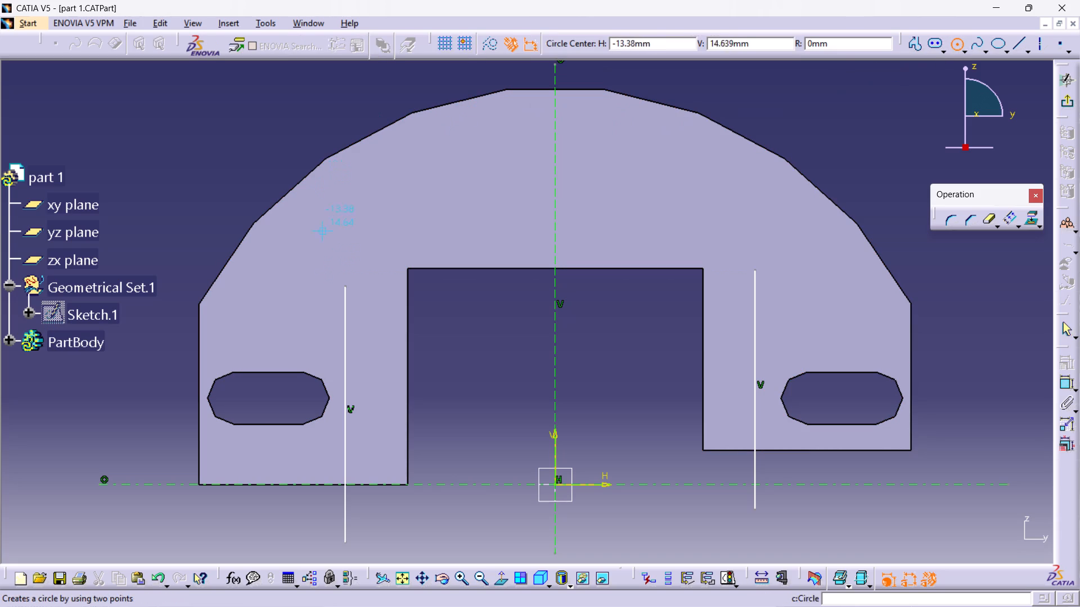
left_click(296, 255)
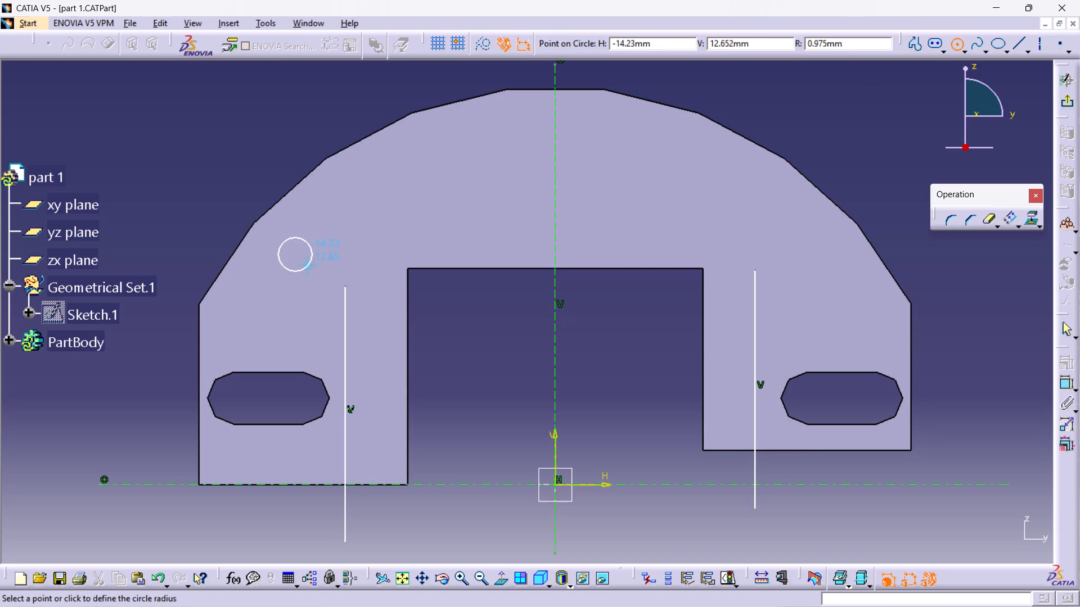
left_click(310, 280)
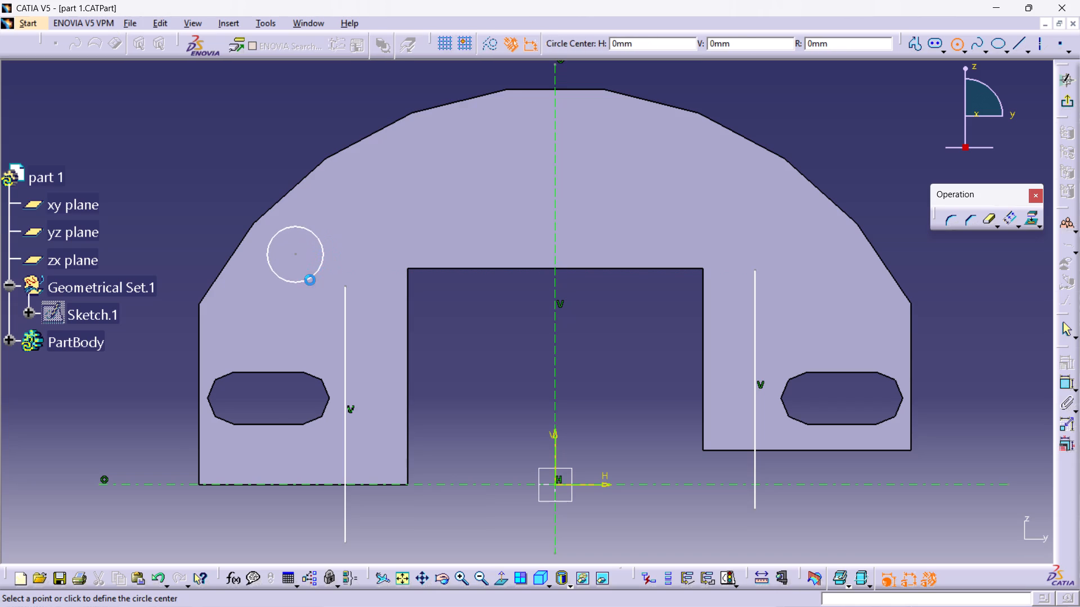
left_click(313, 188)
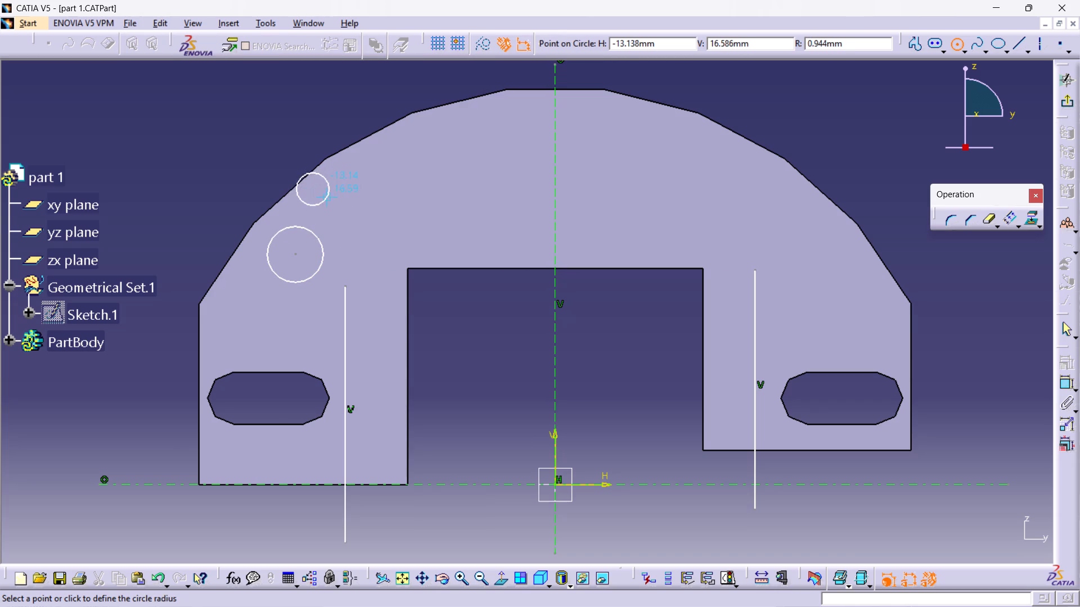
left_click(322, 197)
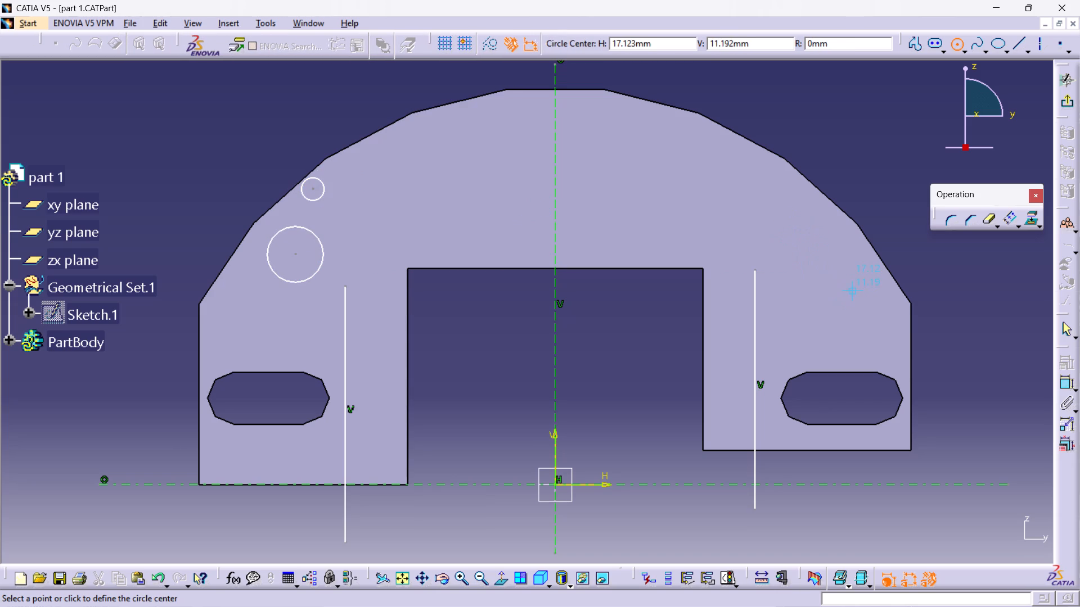
Sketch a large circle above the right leg's elongated hole and a small circle above it near the arch's edge.
left_click(857, 295)
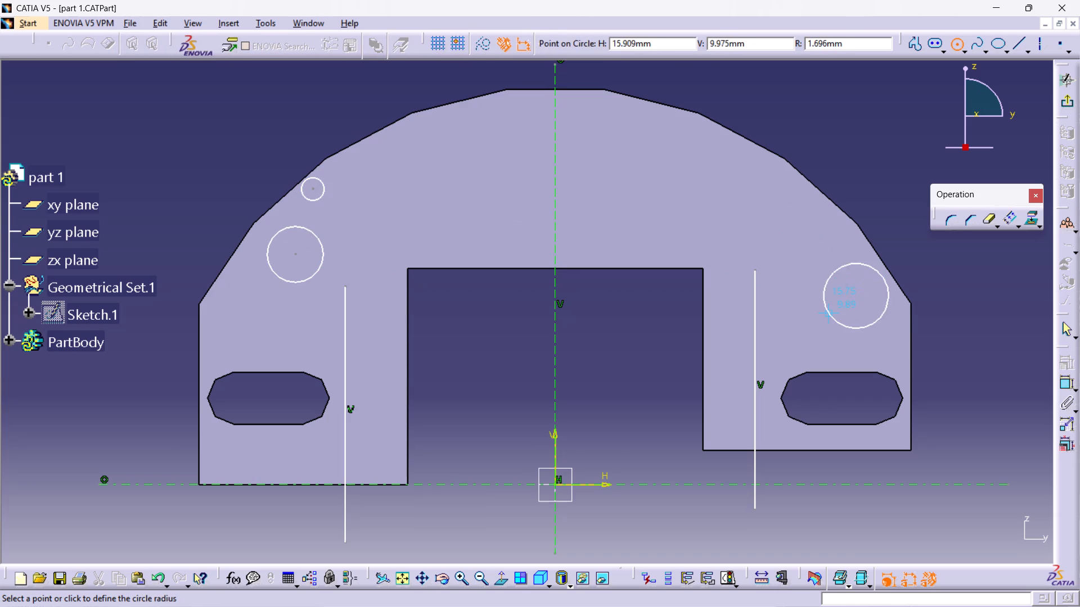
left_click(834, 309)
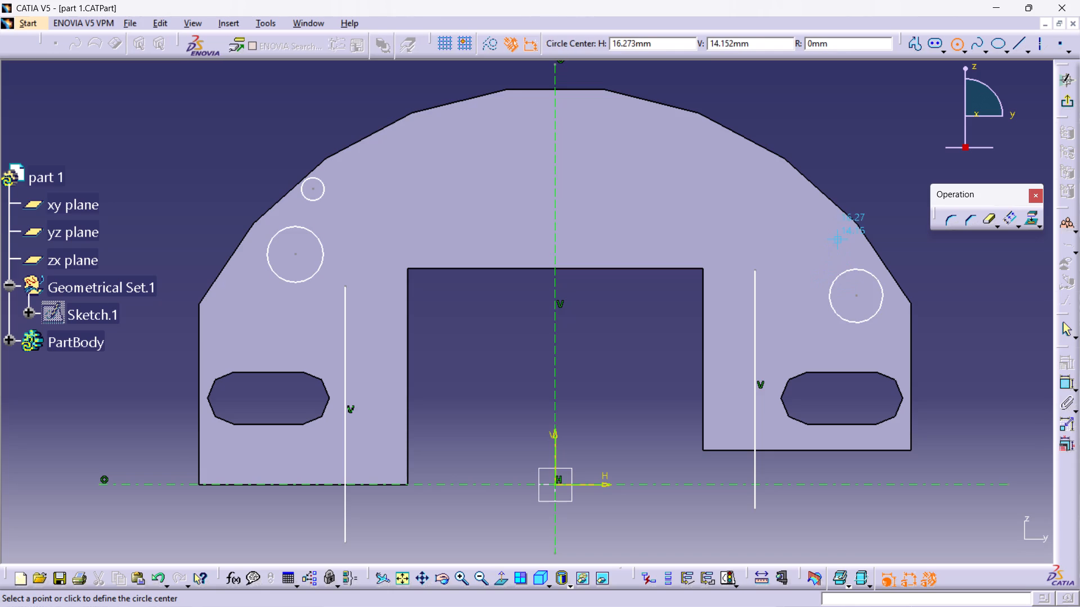
left_click(839, 239)
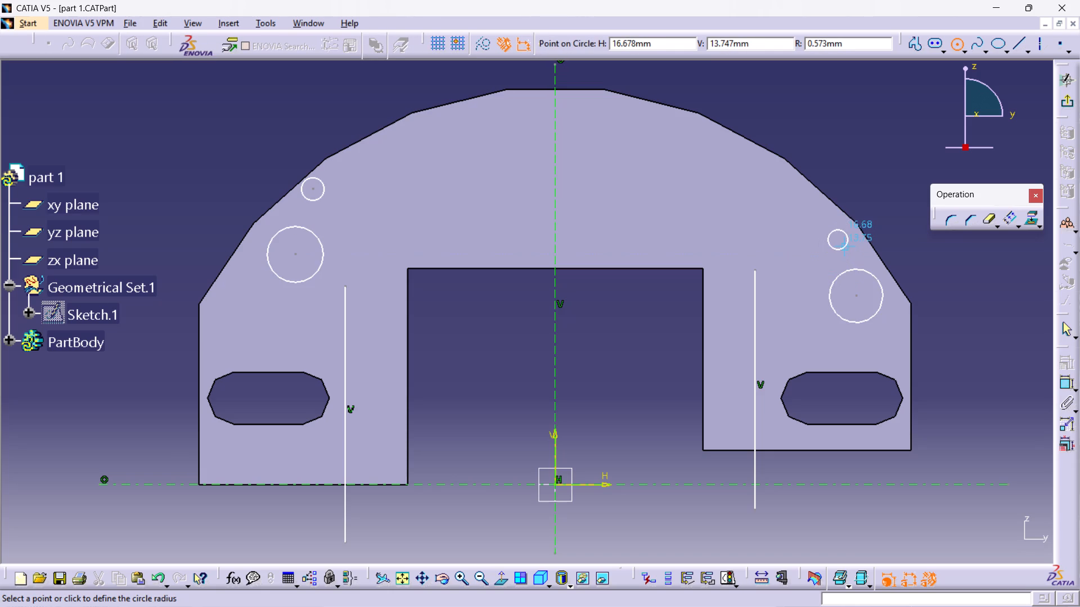
left_click(845, 247)
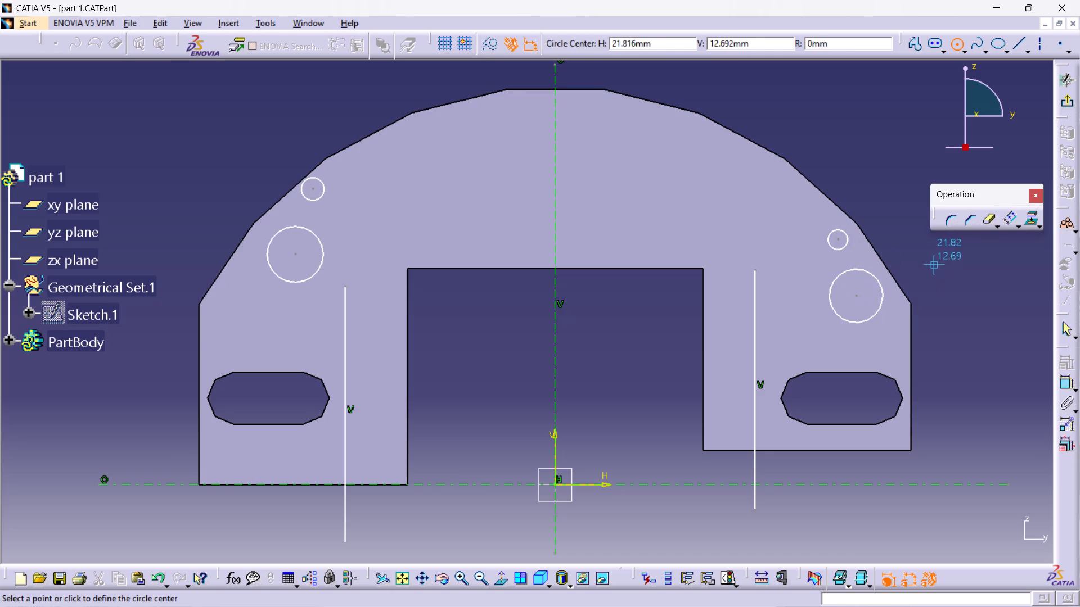
left_click(955, 47)
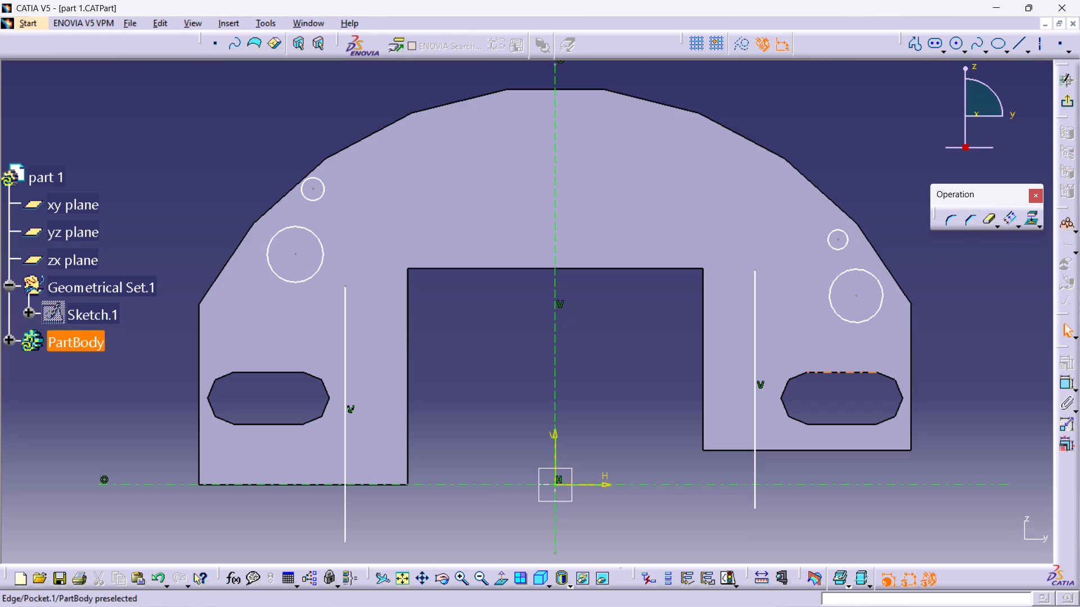
Dimension the distance from each leg's sketched vertical line to that leg's outer edge.
double_click(1062, 382)
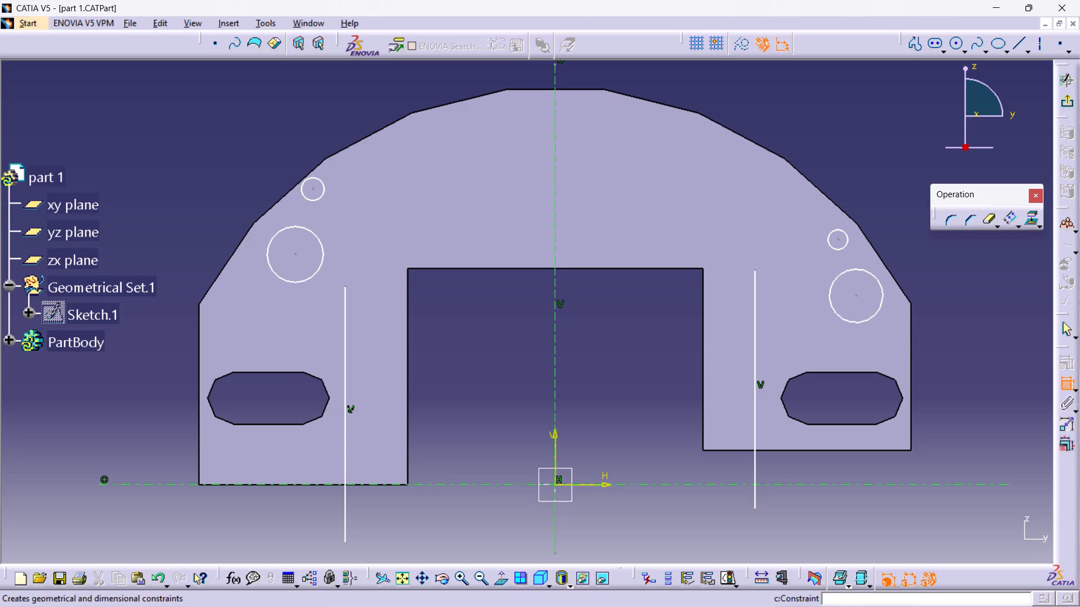
left_click(754, 435)
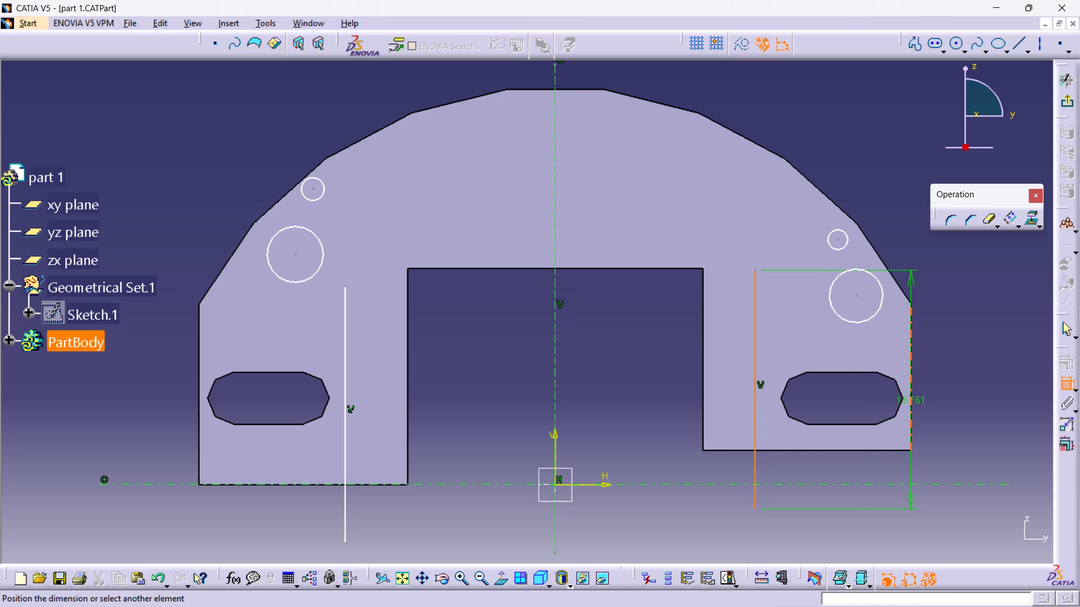
left_click(911, 406)
left_click(946, 397)
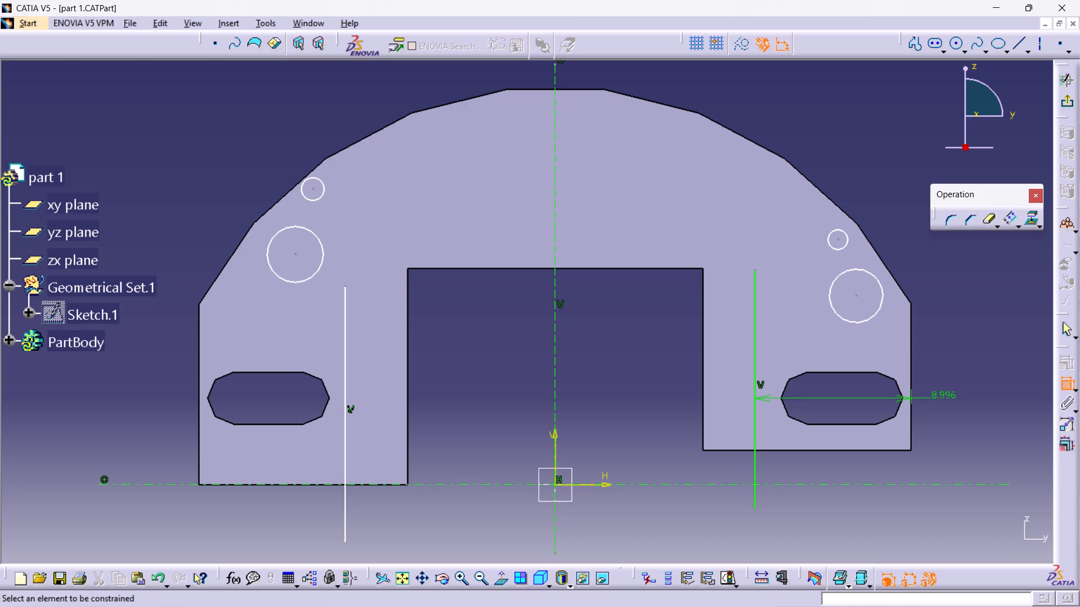
left_click(346, 454)
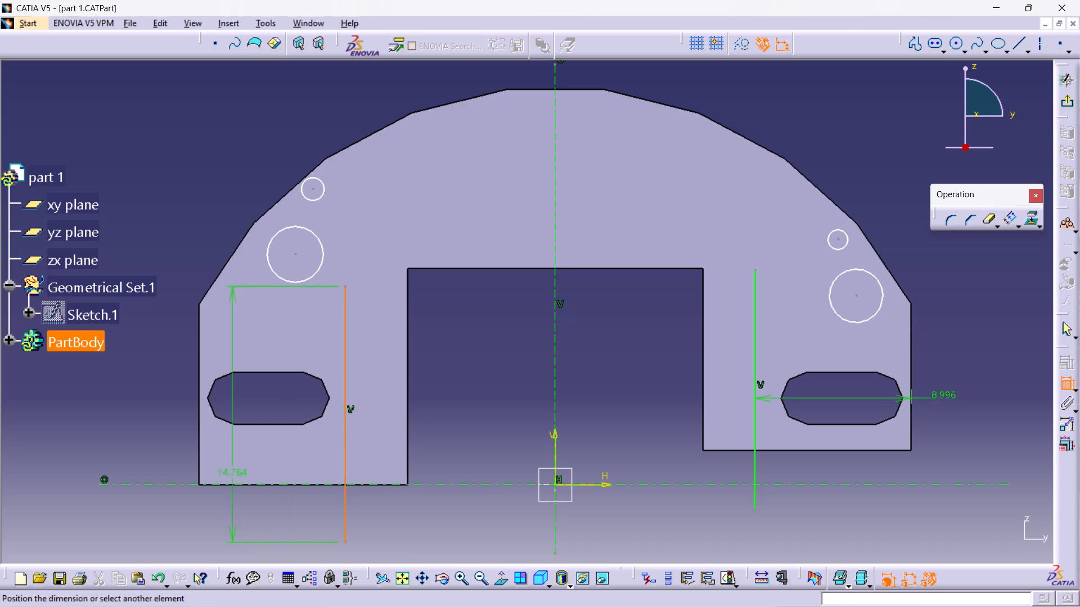
left_click(199, 436)
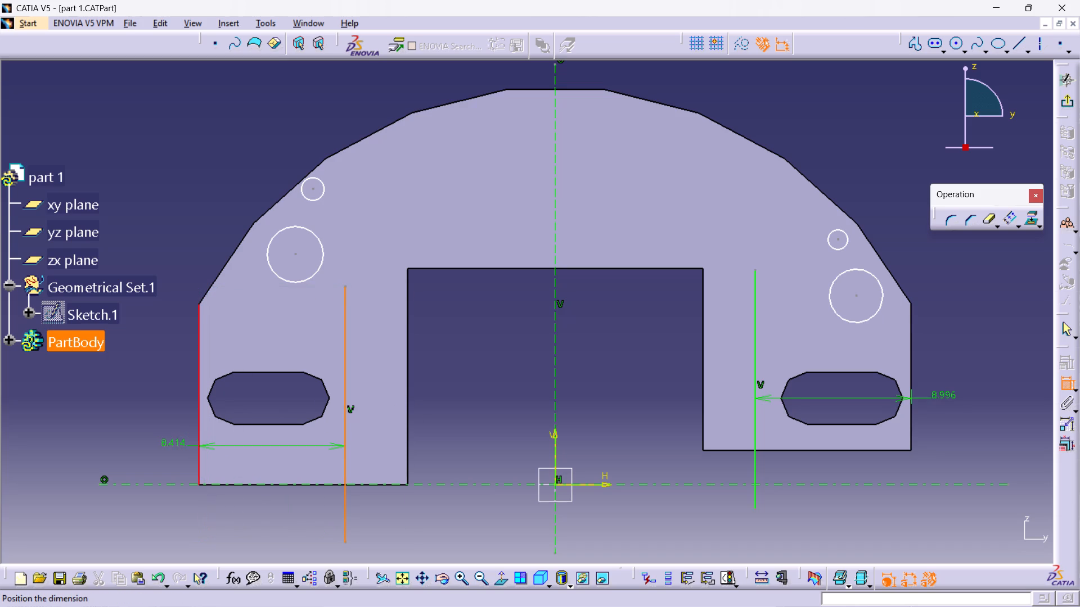
left_click(165, 446)
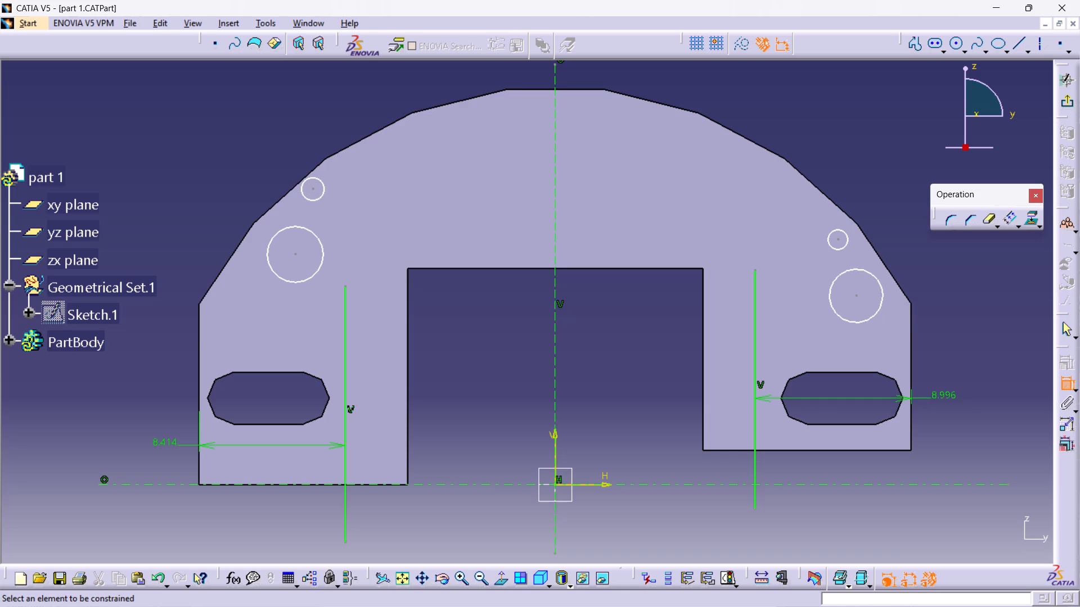
Dimension the large left circle's centre height above the horizontal axis and its diameter.
left_click(295, 251)
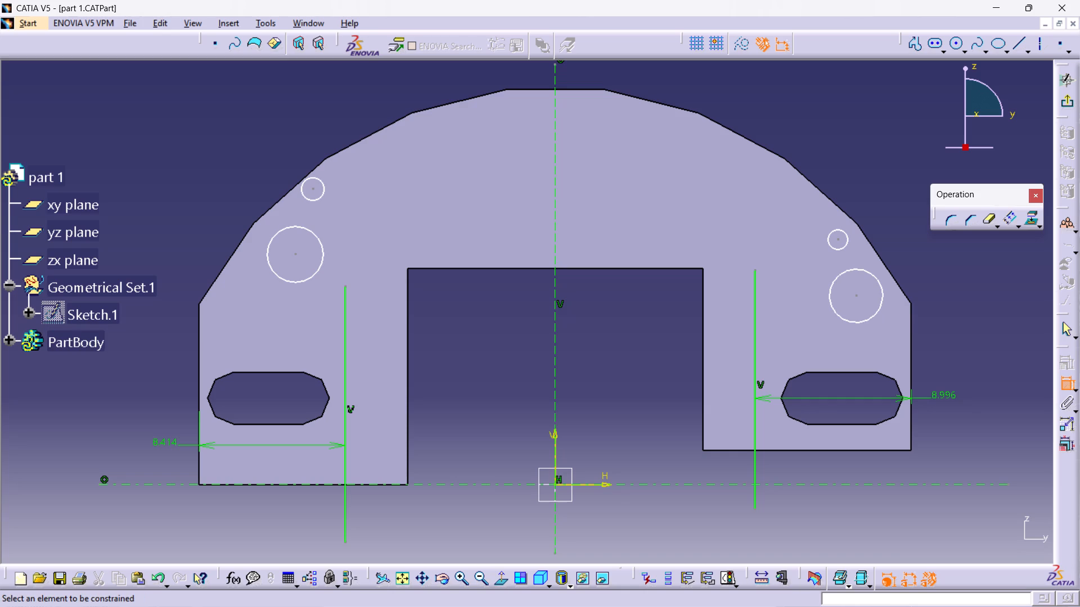
triple_click(295, 256)
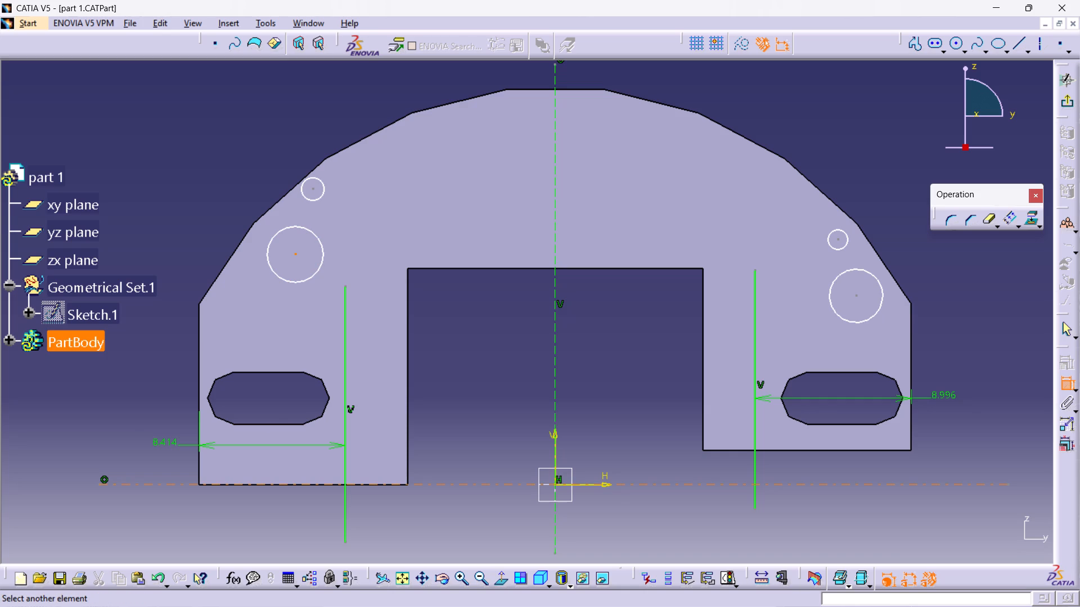
left_click(302, 486)
left_click(173, 380)
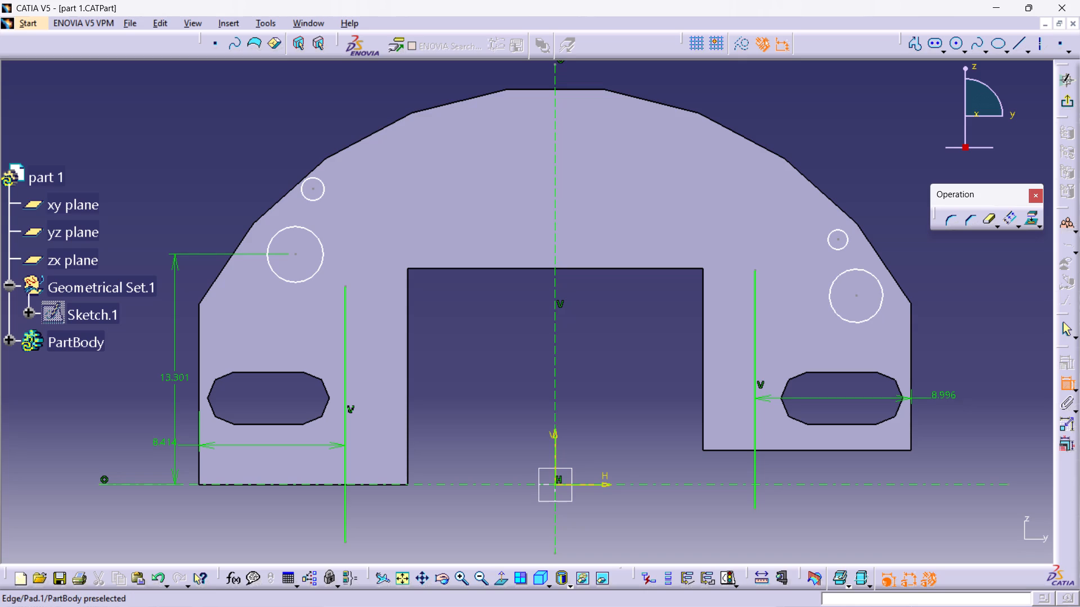
left_click(268, 261)
left_click(204, 185)
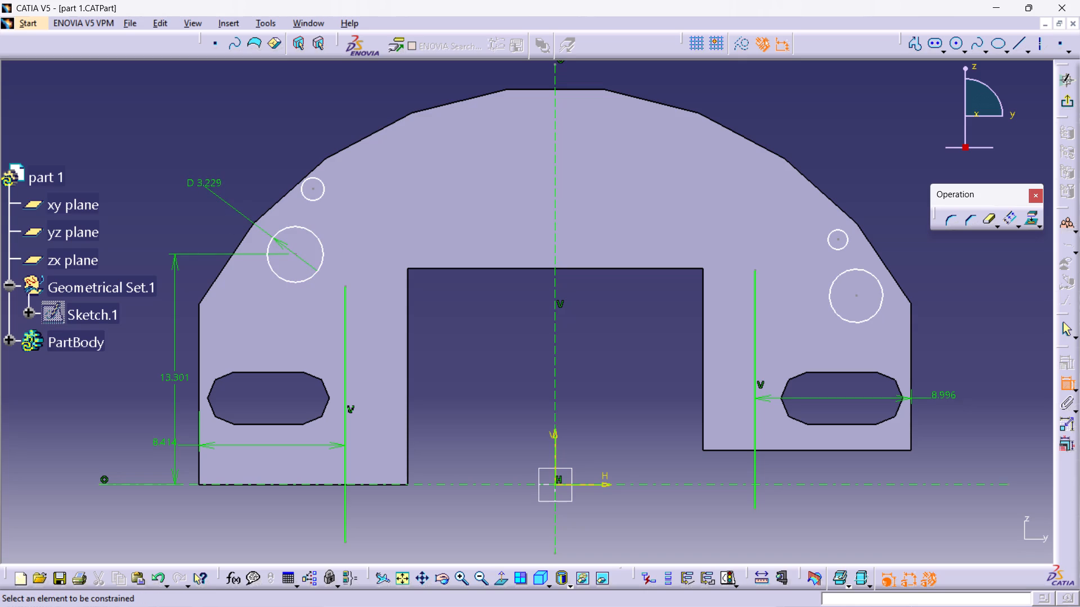
Make the large left circle tangent to the small circle above it and to the left leg's vertical line.
left_click(321, 239)
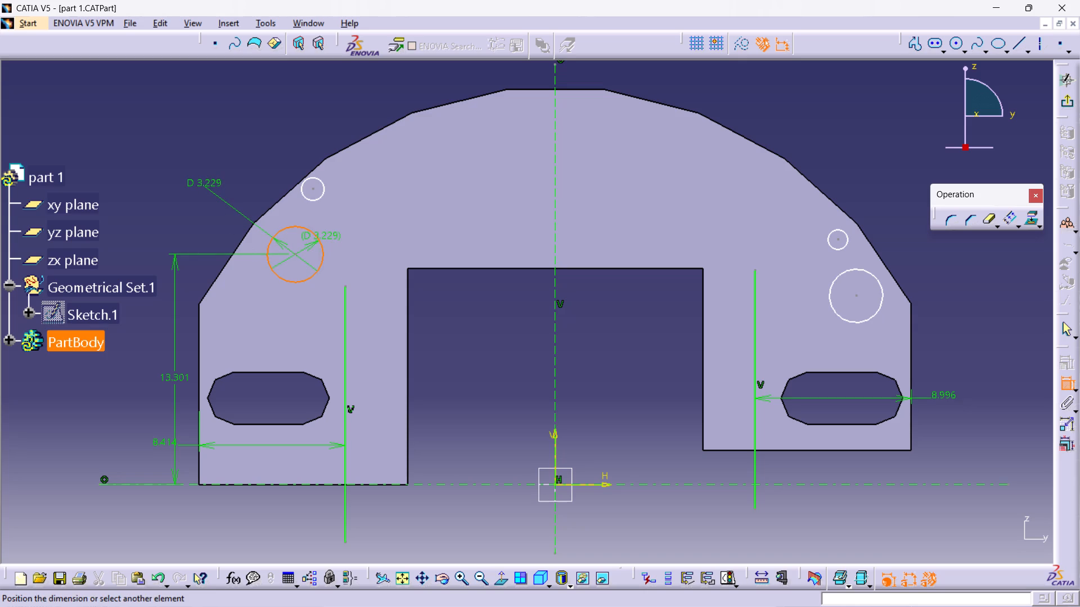
left_click(316, 199, "ctrl")
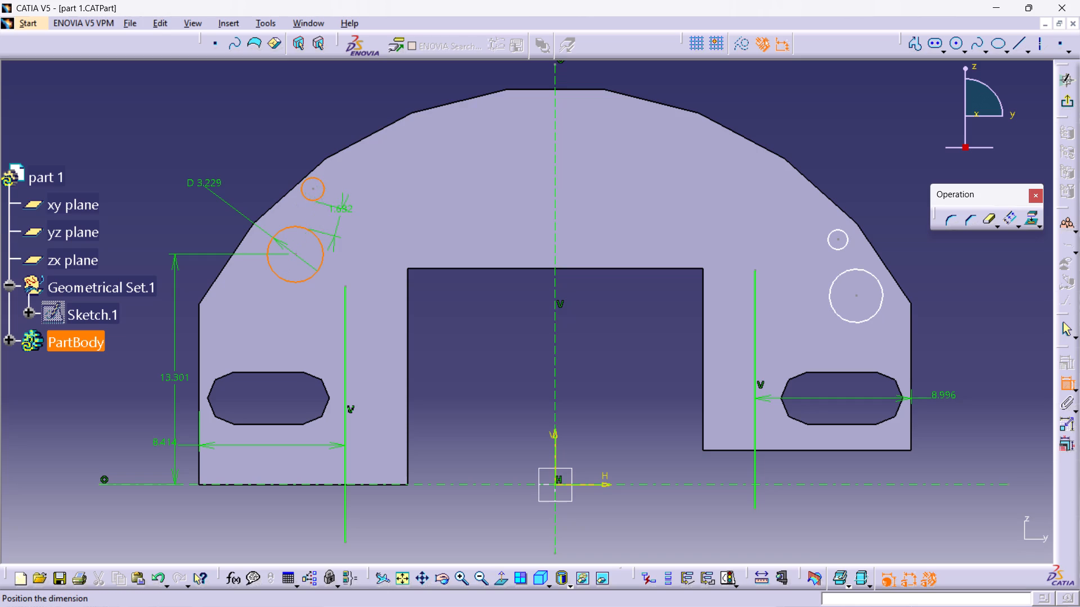
right_click(340, 220)
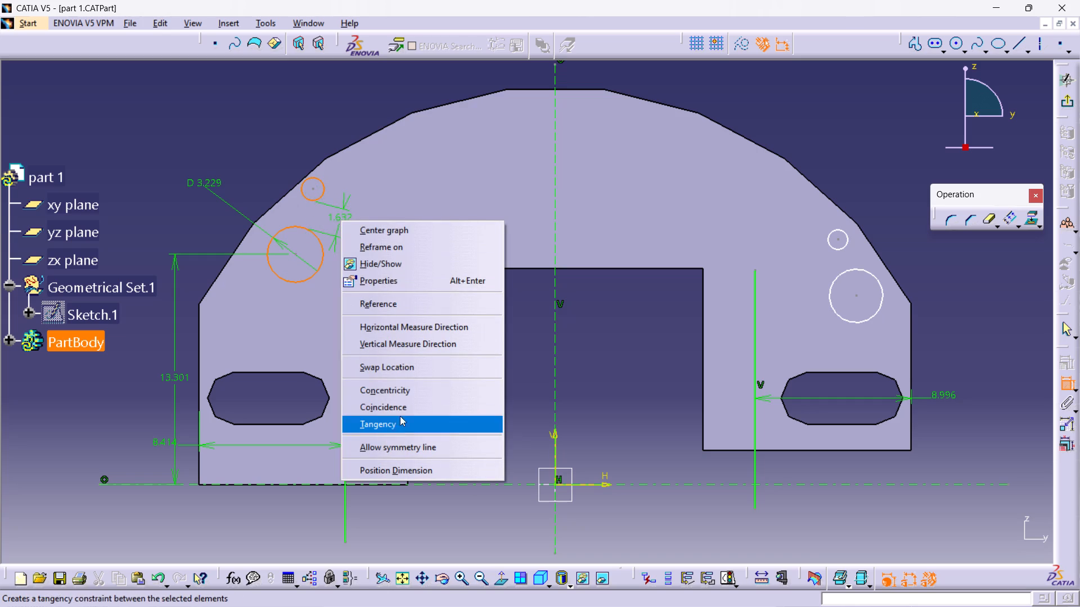
left_click(398, 421)
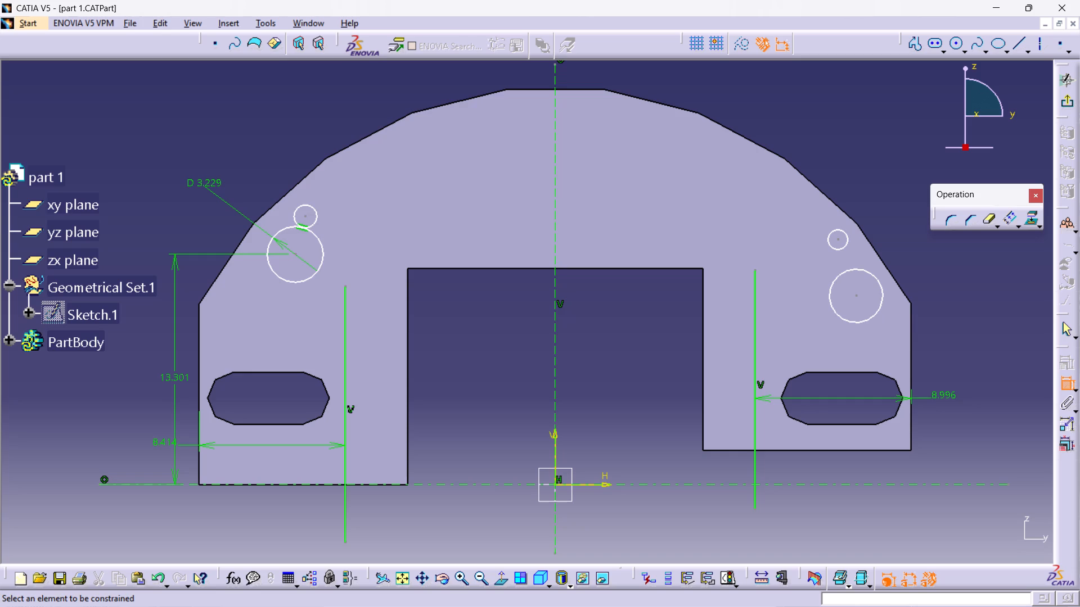
left_click(323, 250)
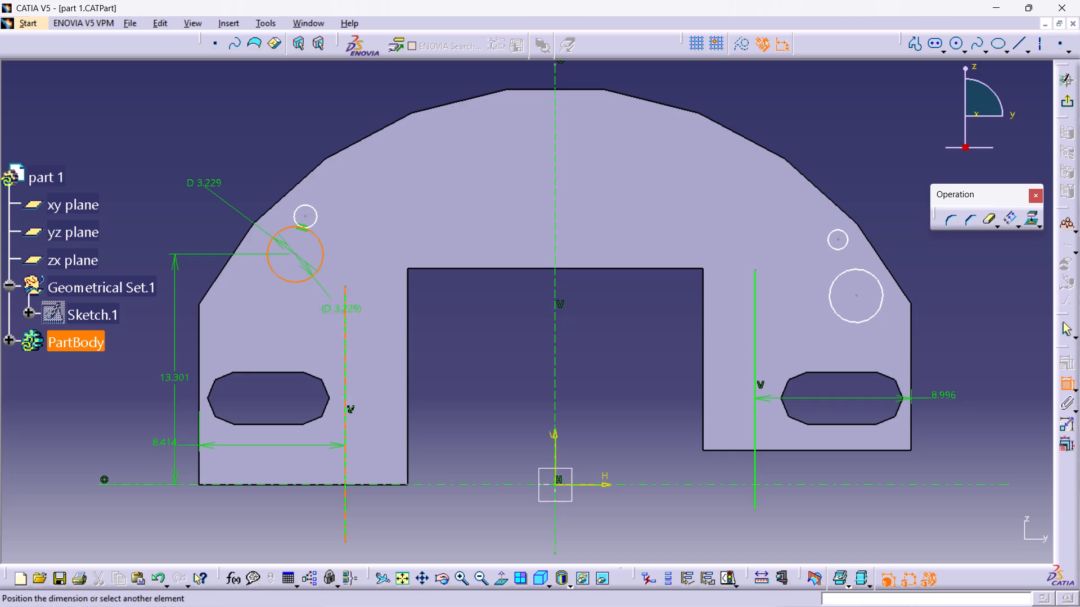
left_click(346, 327)
right_click(321, 329)
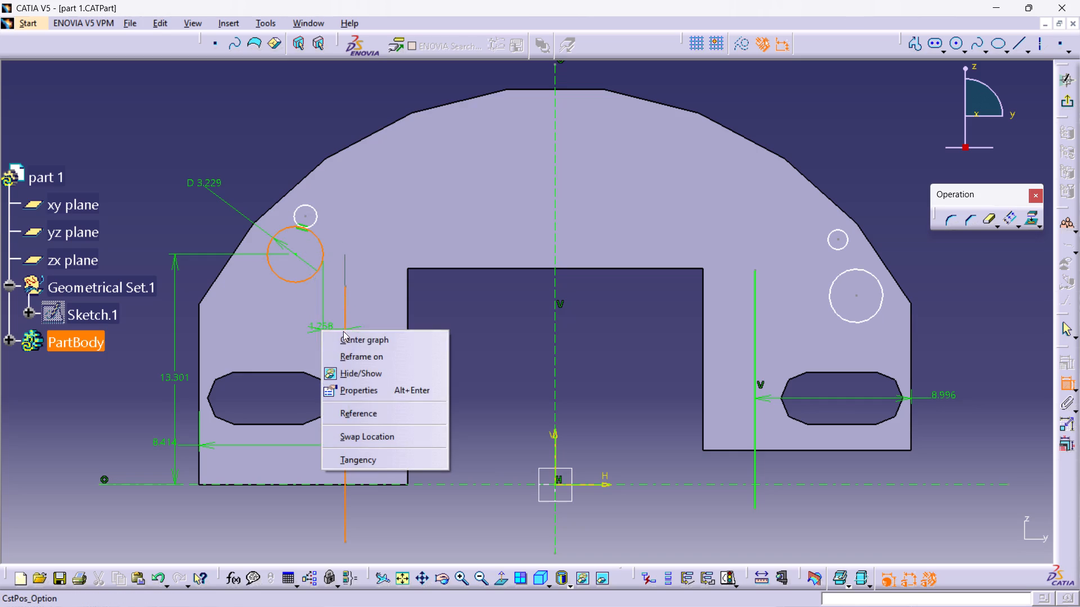
left_click(375, 457)
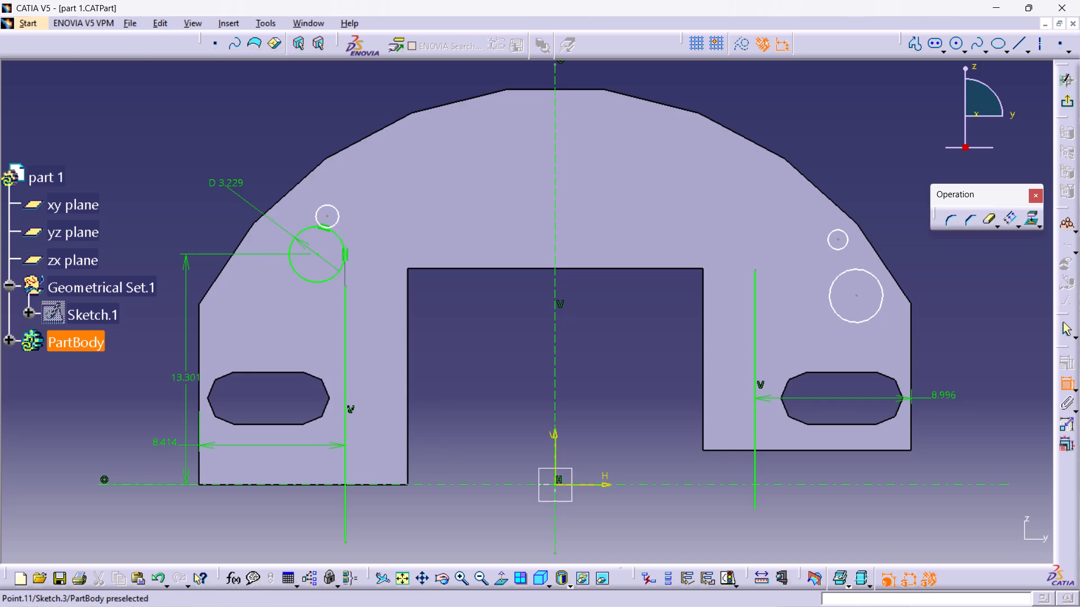
Set the large left circle's centre height above the horizontal axis to 7.75 mm.
double_click(181, 375)
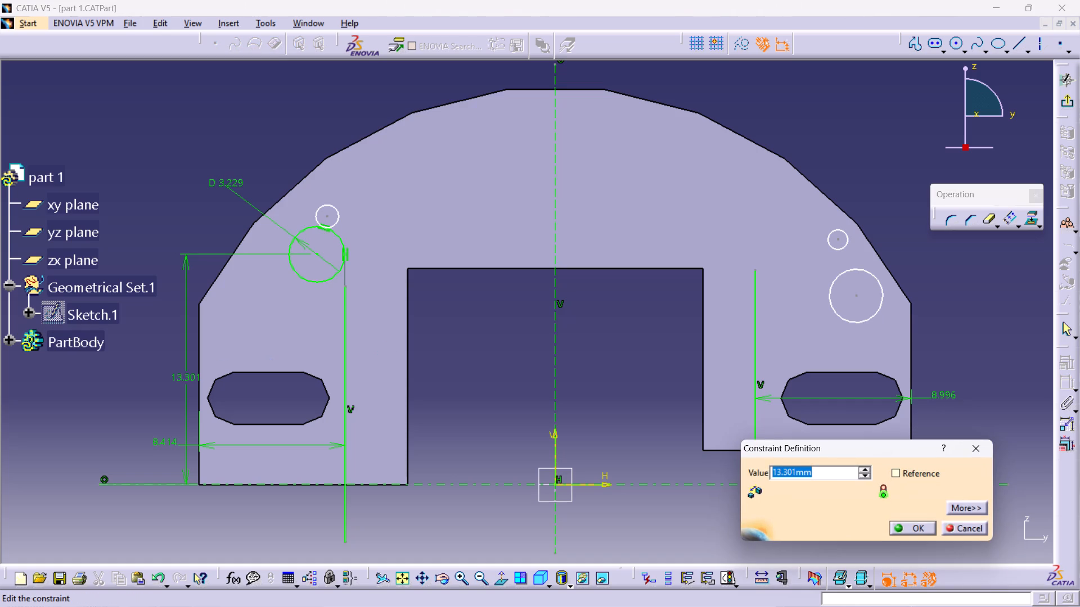
type("7.75")
key("Return")
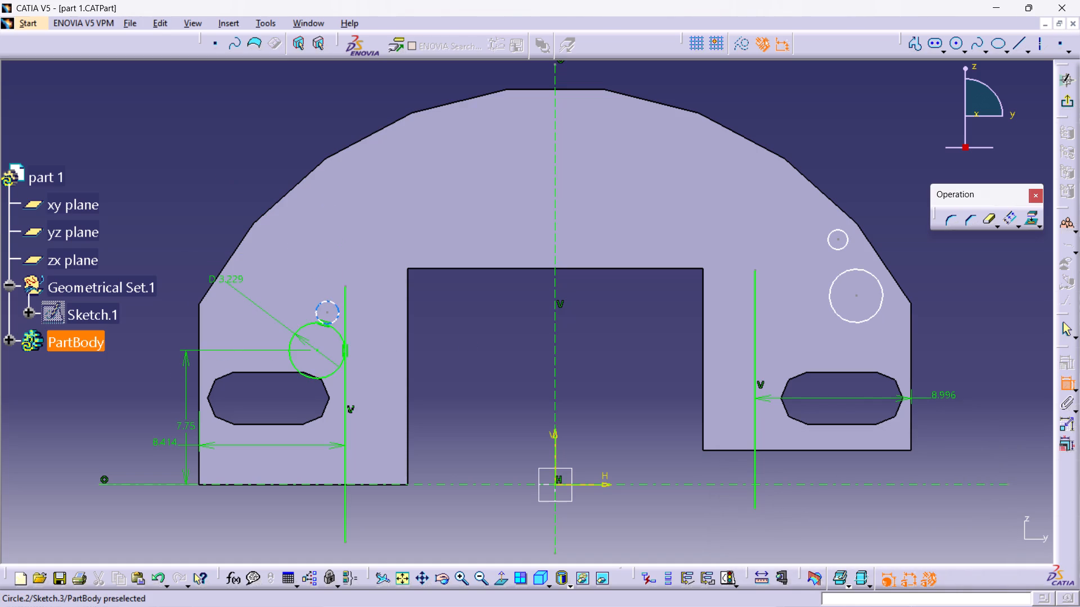
Dimension the diameter of the small left circle.
left_click_drag(319, 300, 262, 319)
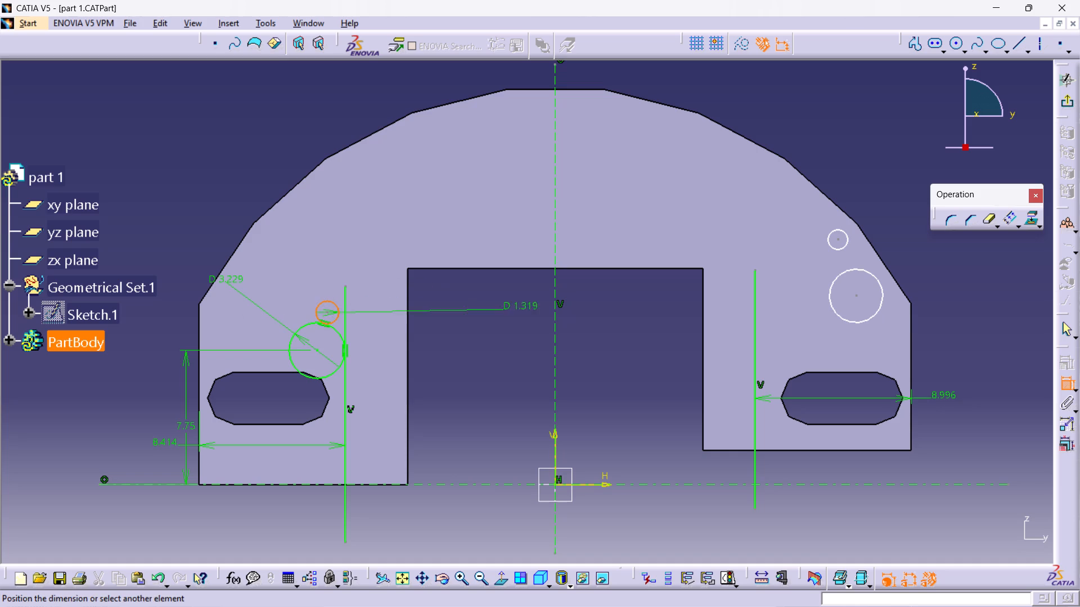
double_click(468, 304)
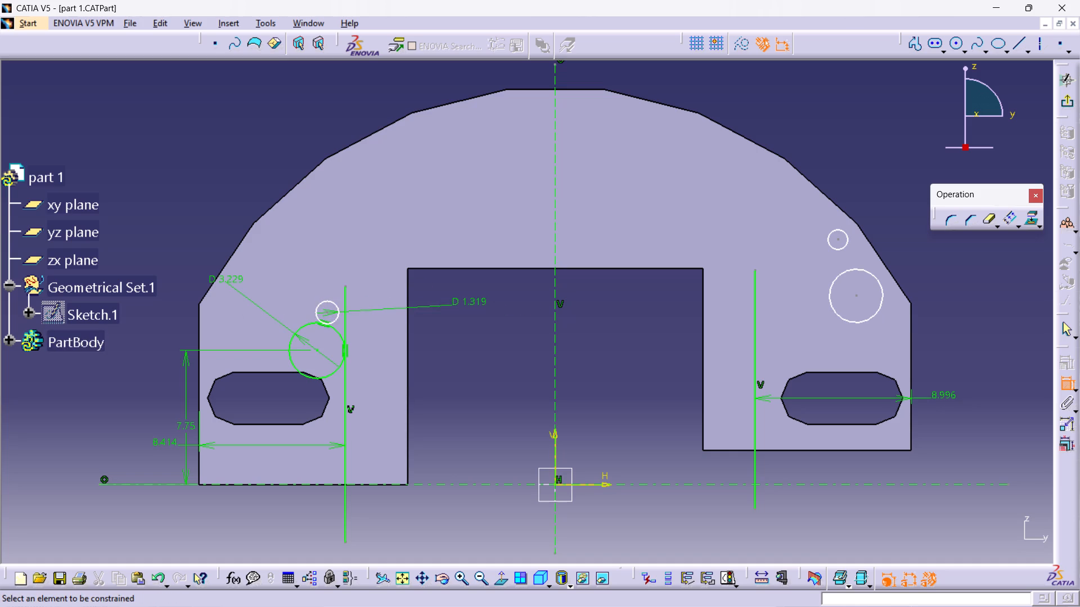
Set the left vertical line's distance from the left leg's outer edge to 9 mm.
double_click(156, 444)
key("9")
key("Return")
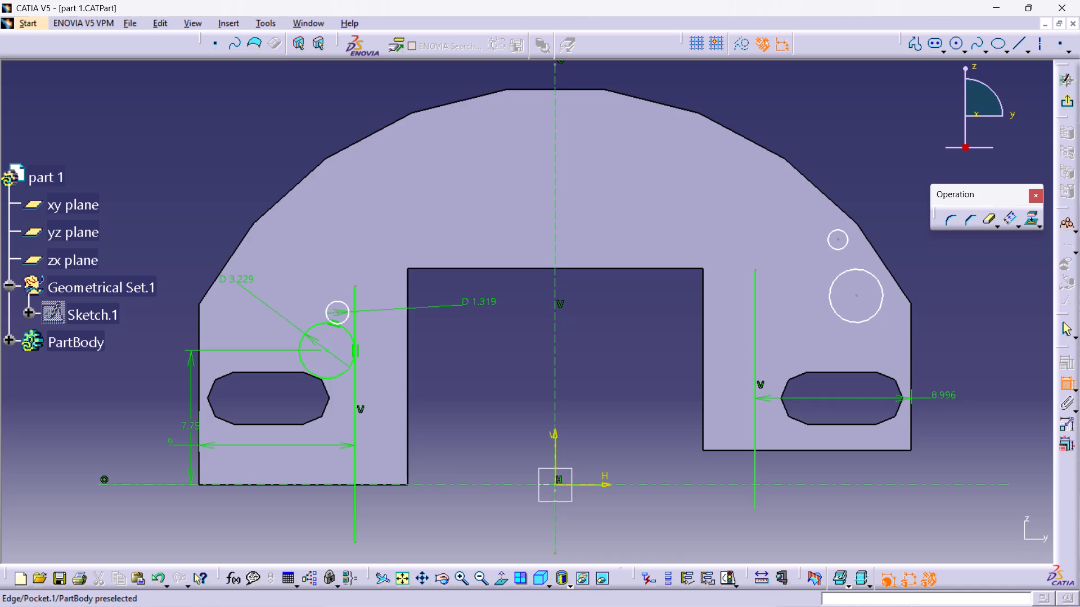
Make the large right circle tangent to the right leg's vertical line.
left_click(827, 300)
left_click(754, 321)
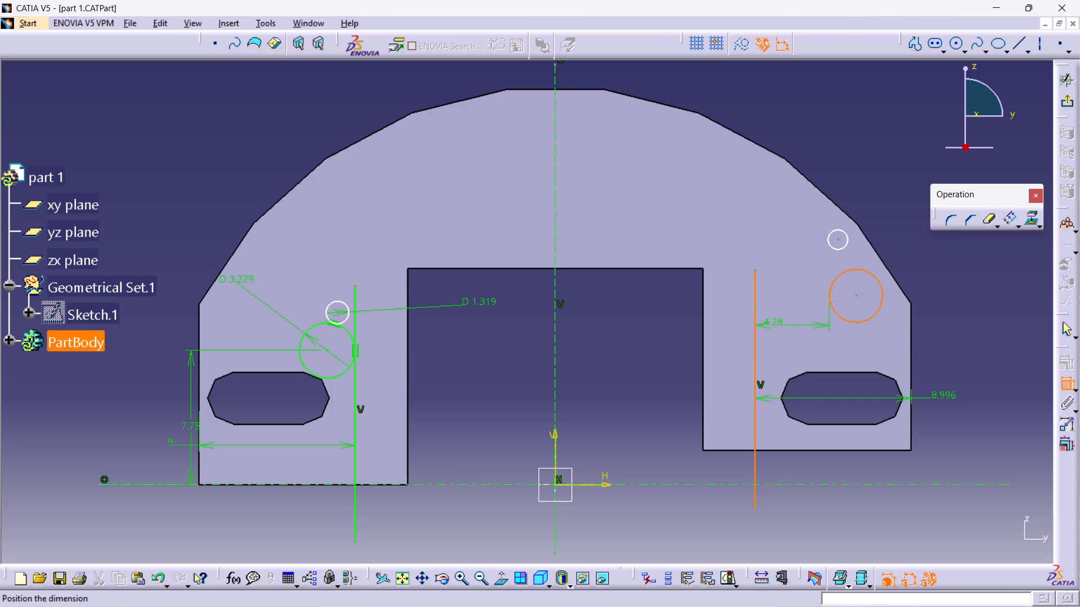
right_click(776, 325)
left_click(834, 451)
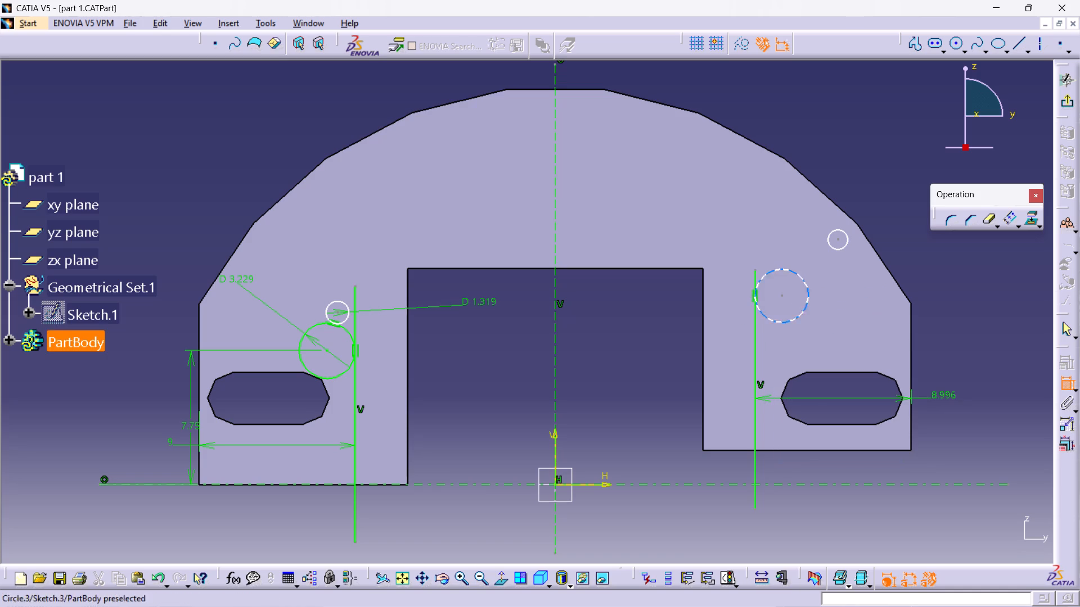
Make the small right circle tangent to the large right circle.
left_click(833, 244)
left_click(807, 280)
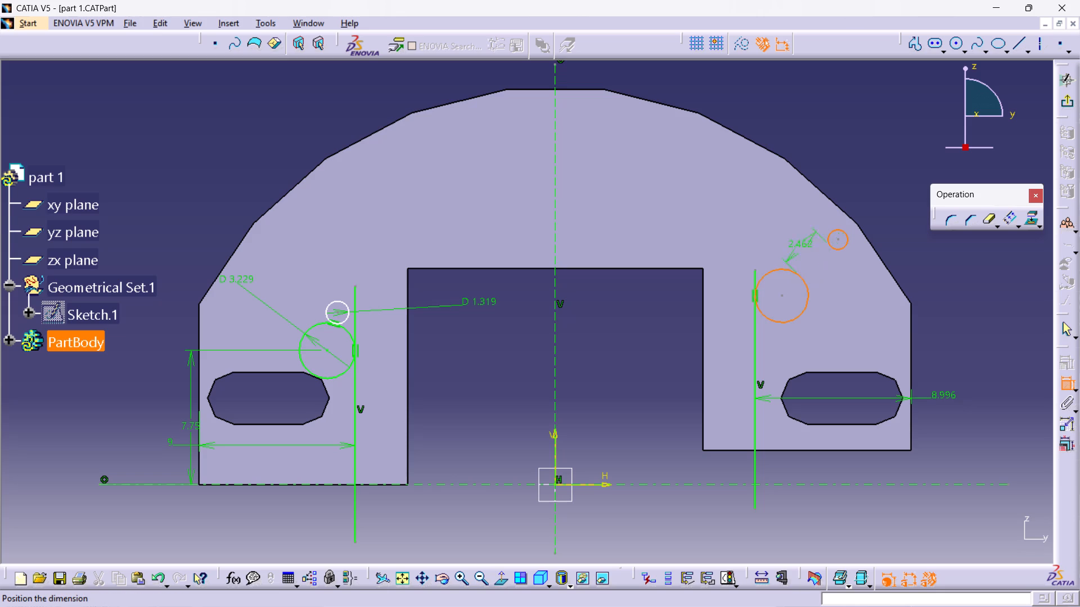
right_click(809, 265)
left_click(877, 468)
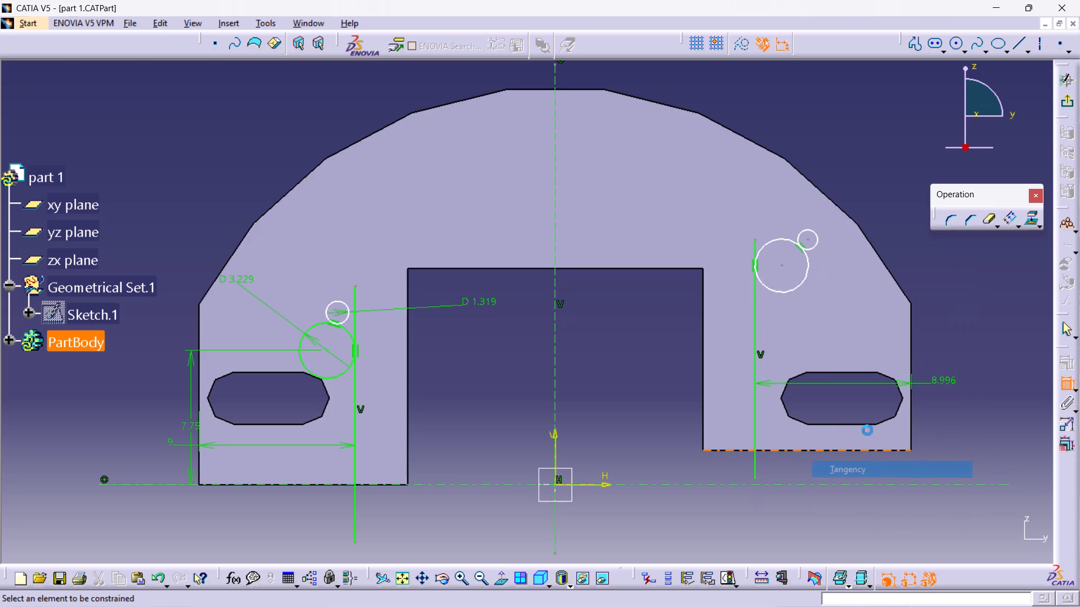
Set the right vertical line's distance from the right leg's outer edge to 9 mm.
triple_click(945, 378)
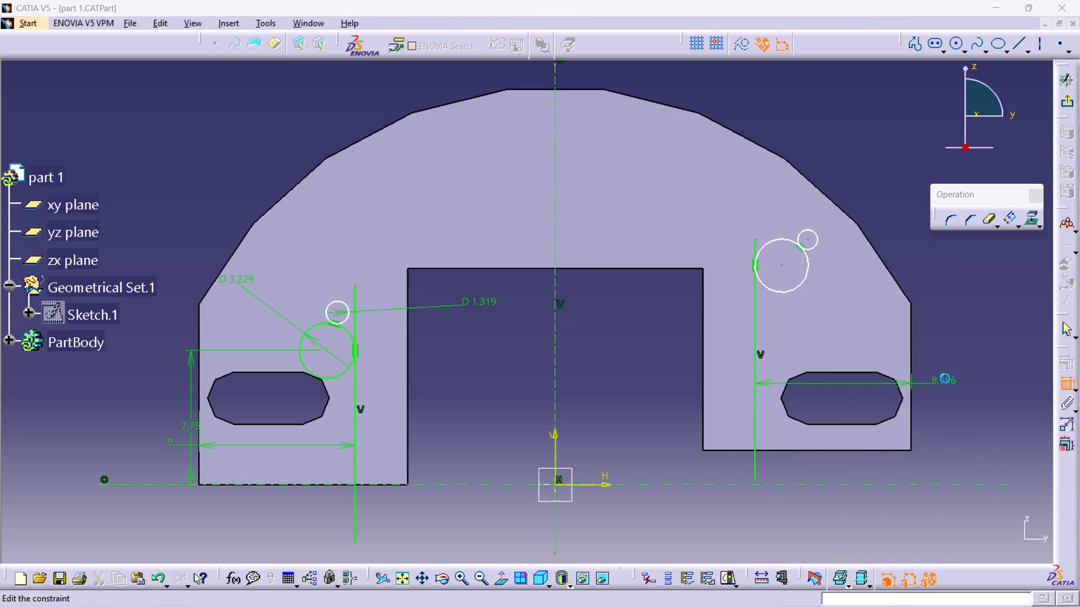
key("9")
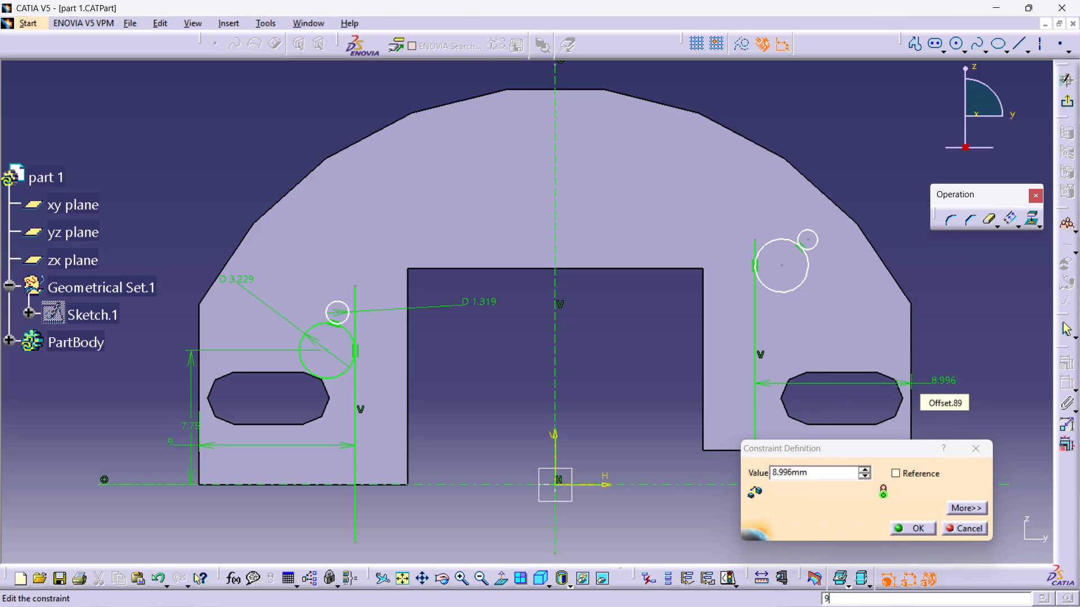
double_click(812, 477)
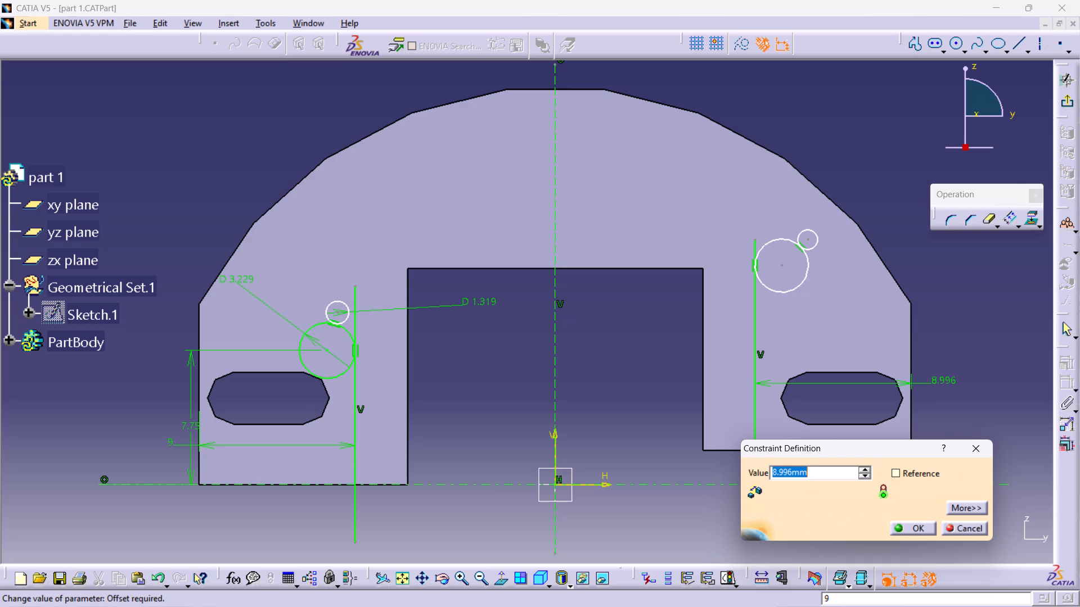
key("9")
key("Return")
left_click(973, 443)
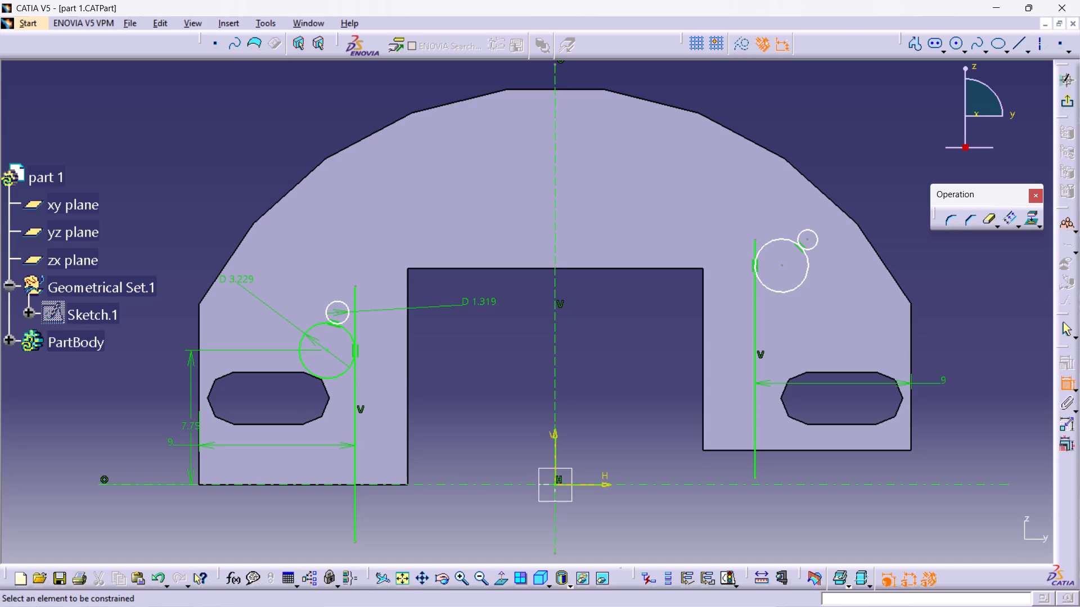
Dimension the large right circle's centre height above the right leg's bottom edge and set it to 5.25 mm.
left_click(784, 262)
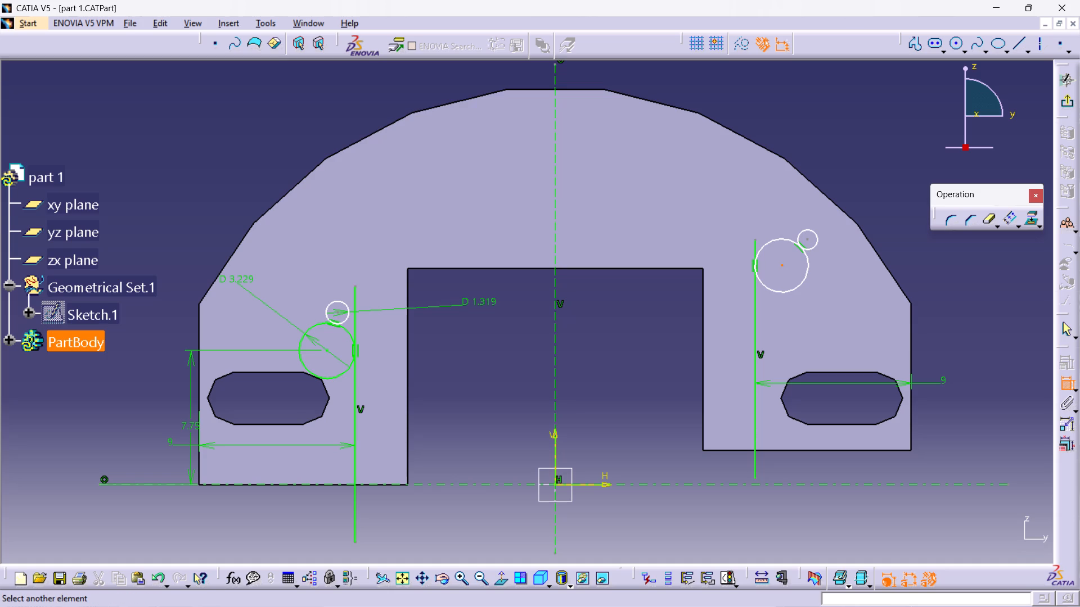
left_click(901, 451)
left_click(1006, 370)
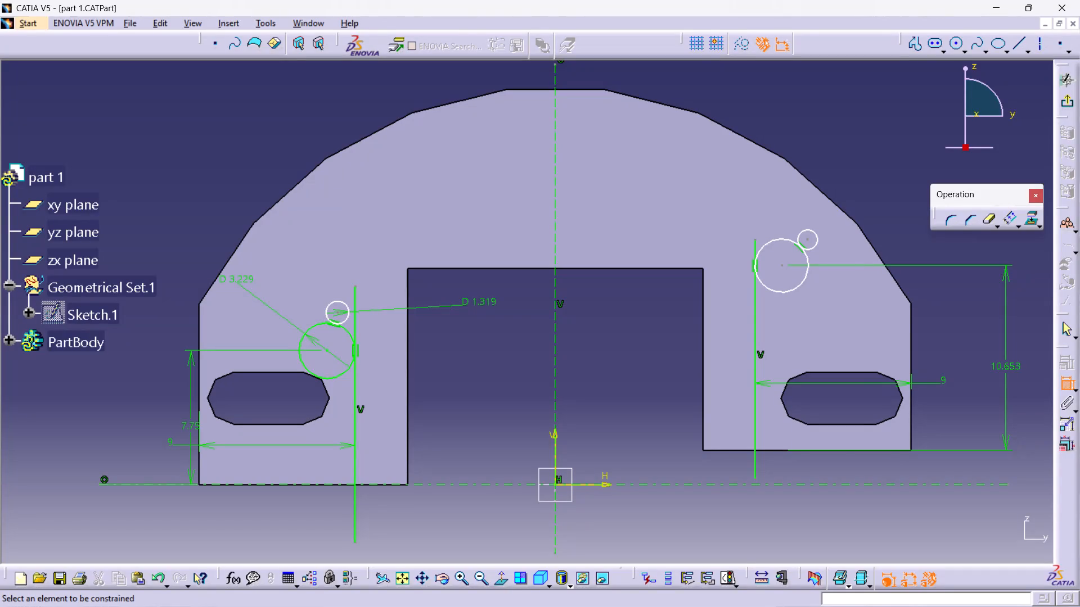
double_click(1018, 369)
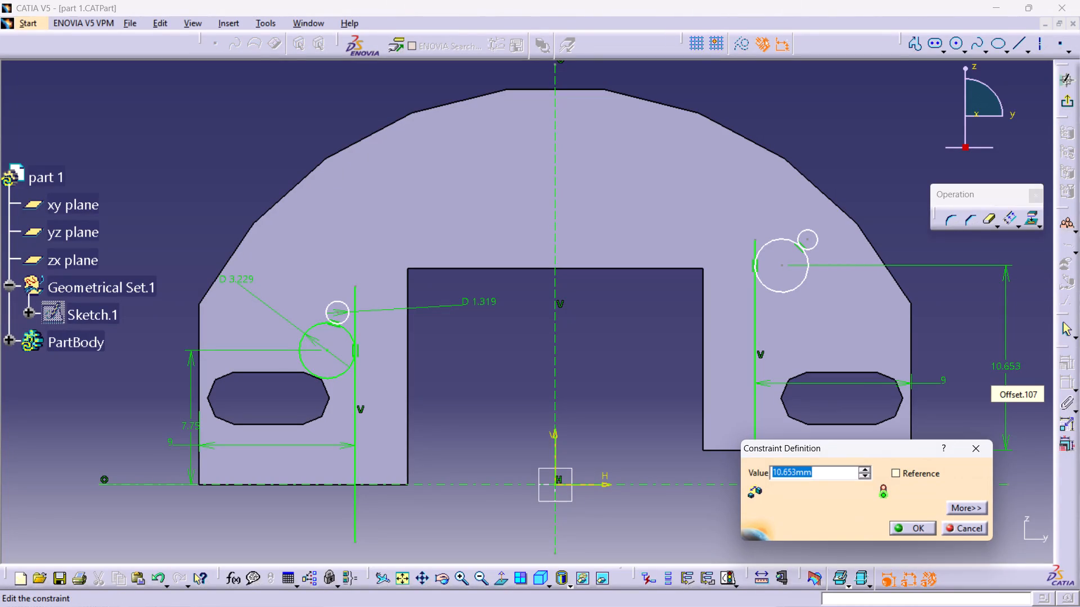
type("5.25")
key("Return")
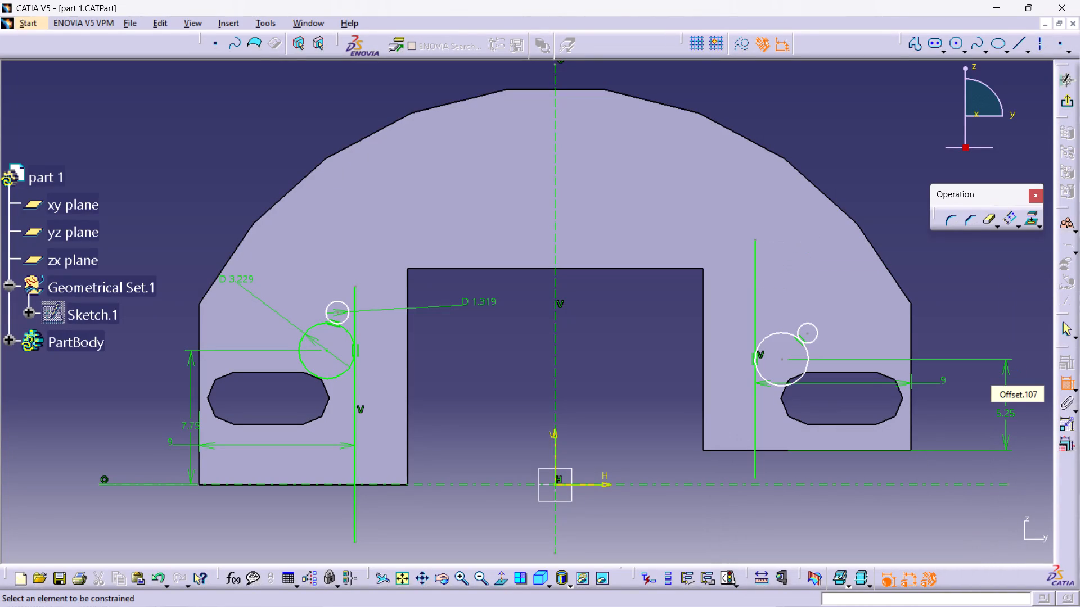
left_click(977, 301)
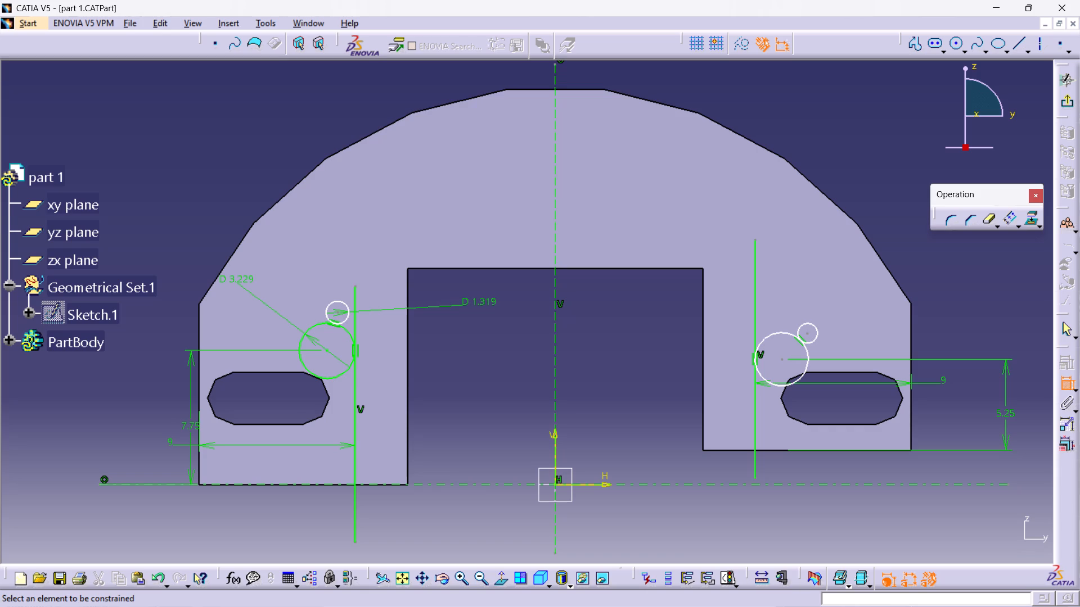
Make the small right circle tangent to the arch's outer curved edge.
left_click(815, 324)
left_click(894, 279)
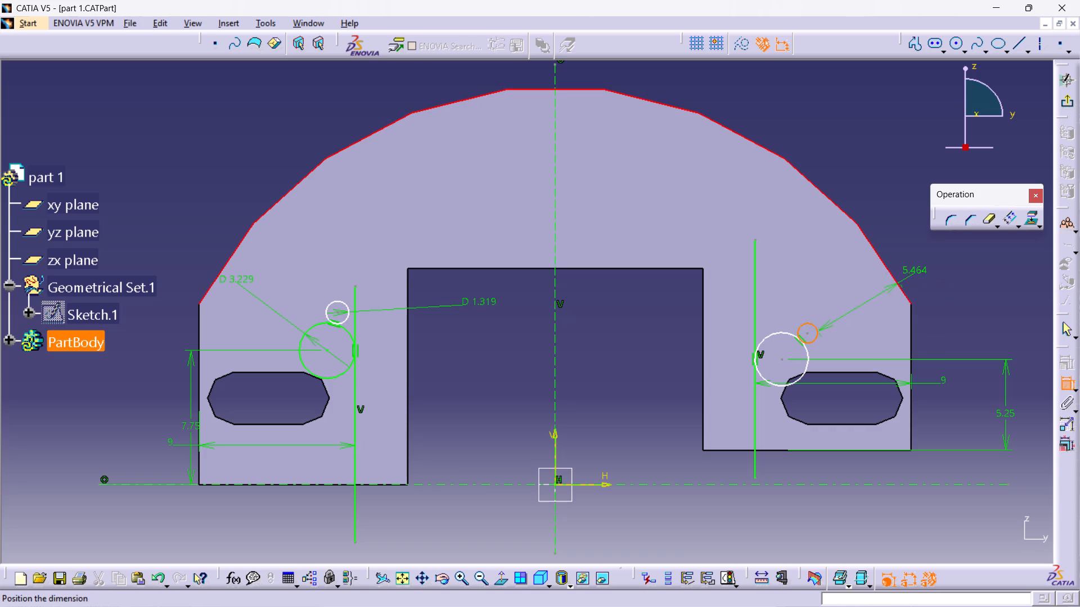
right_click(918, 270)
left_click(973, 409)
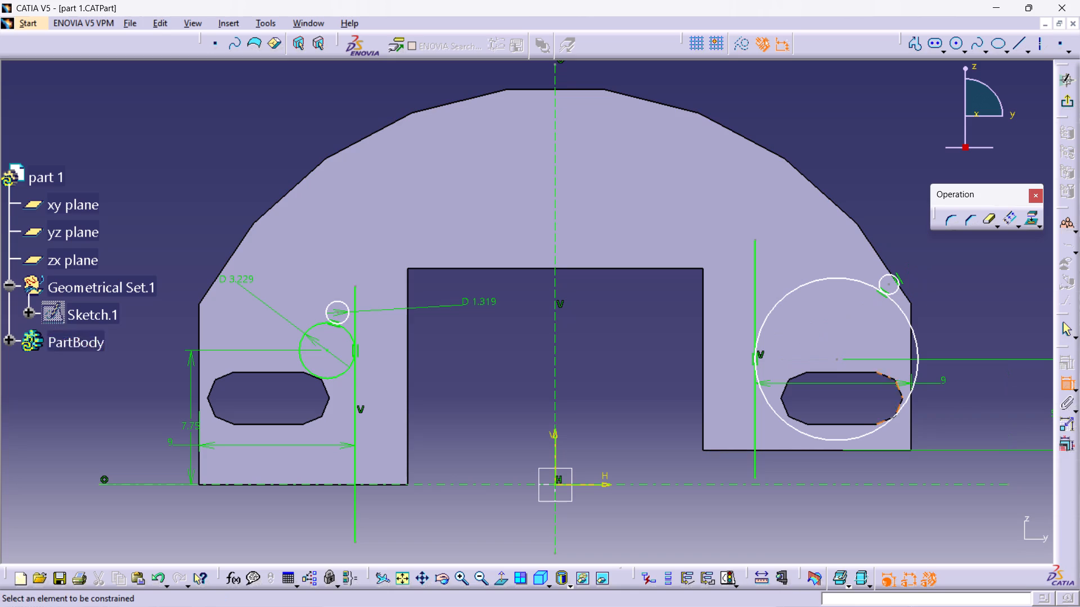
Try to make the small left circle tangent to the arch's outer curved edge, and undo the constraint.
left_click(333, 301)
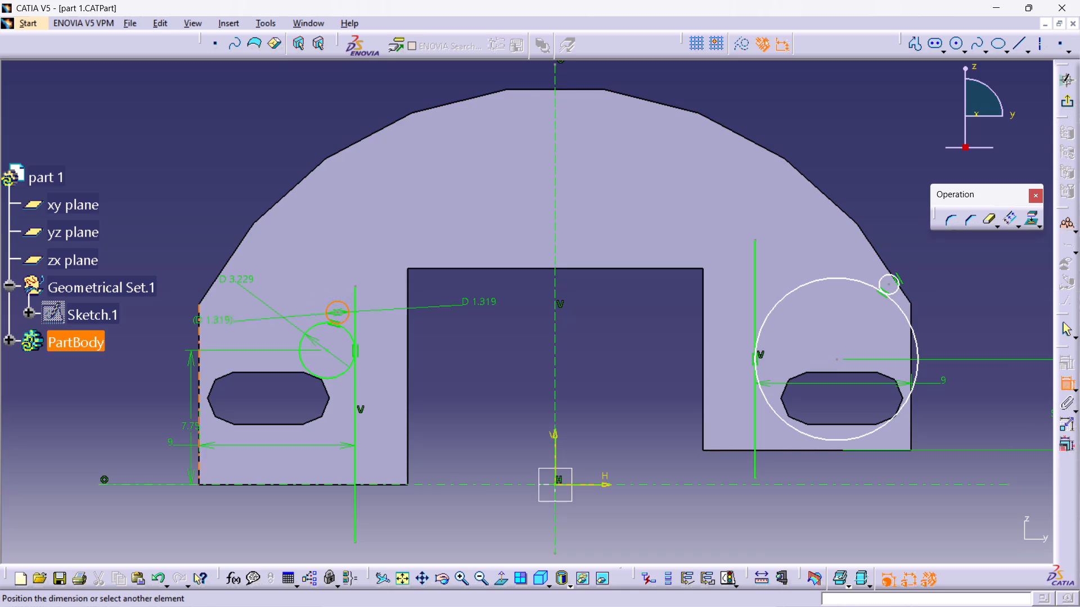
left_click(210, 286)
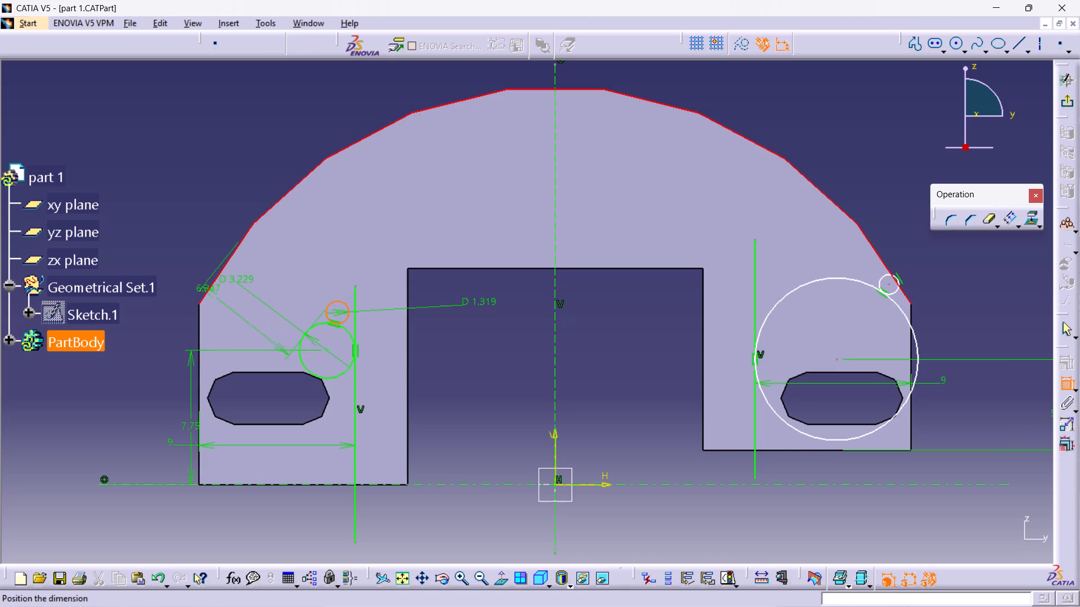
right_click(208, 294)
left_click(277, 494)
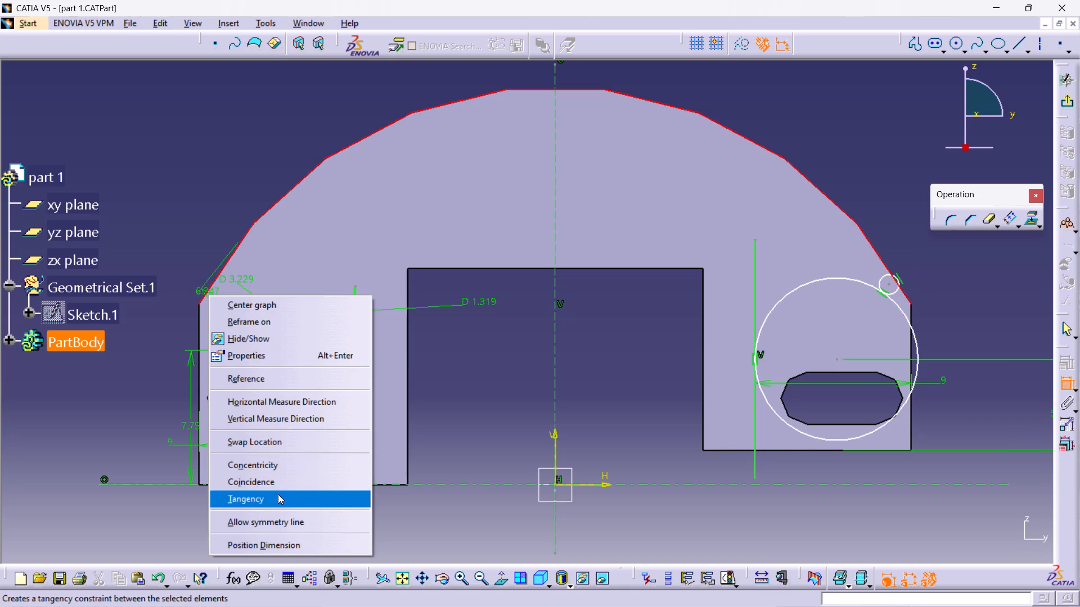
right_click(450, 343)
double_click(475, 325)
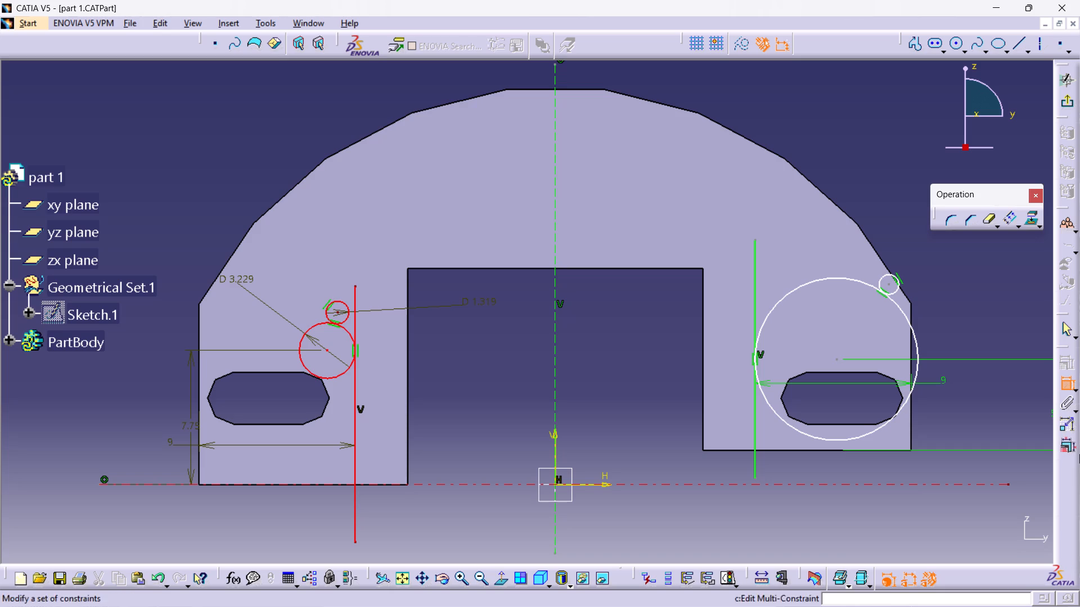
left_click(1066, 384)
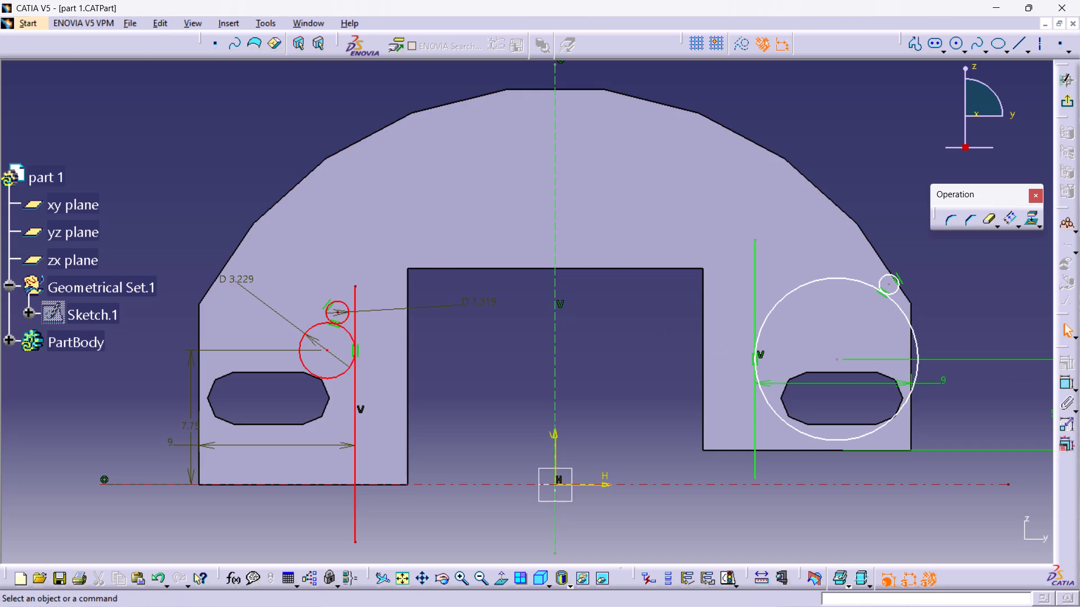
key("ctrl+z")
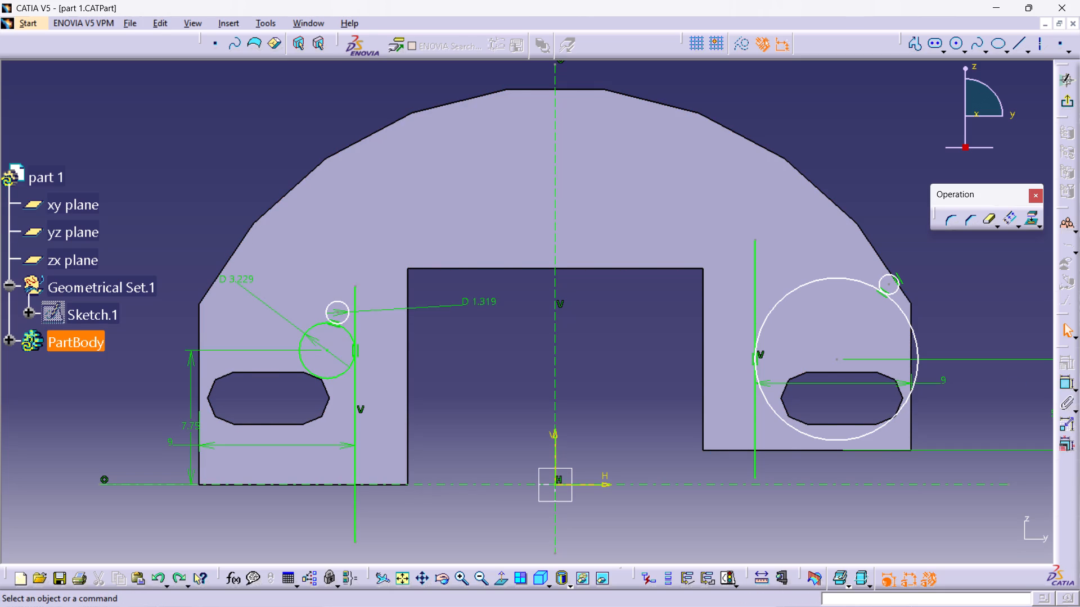
Move the small left circle around the large one towards the outer edge and make it tangent to the arch's curved edge.
left_click_drag(336, 300, 302, 306)
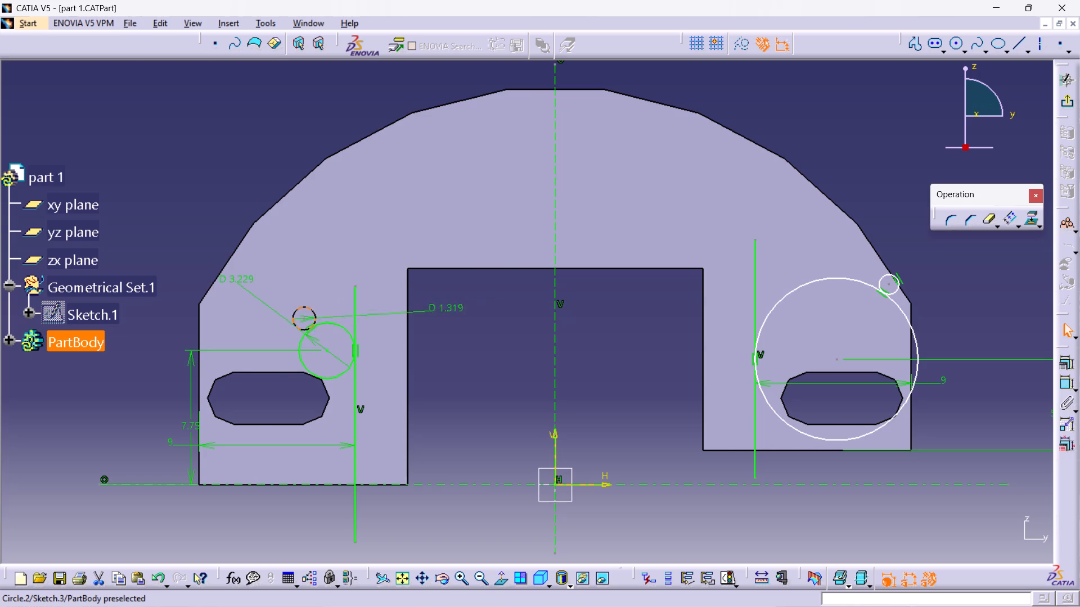
left_click_drag(302, 306, 278, 307)
left_click(195, 155)
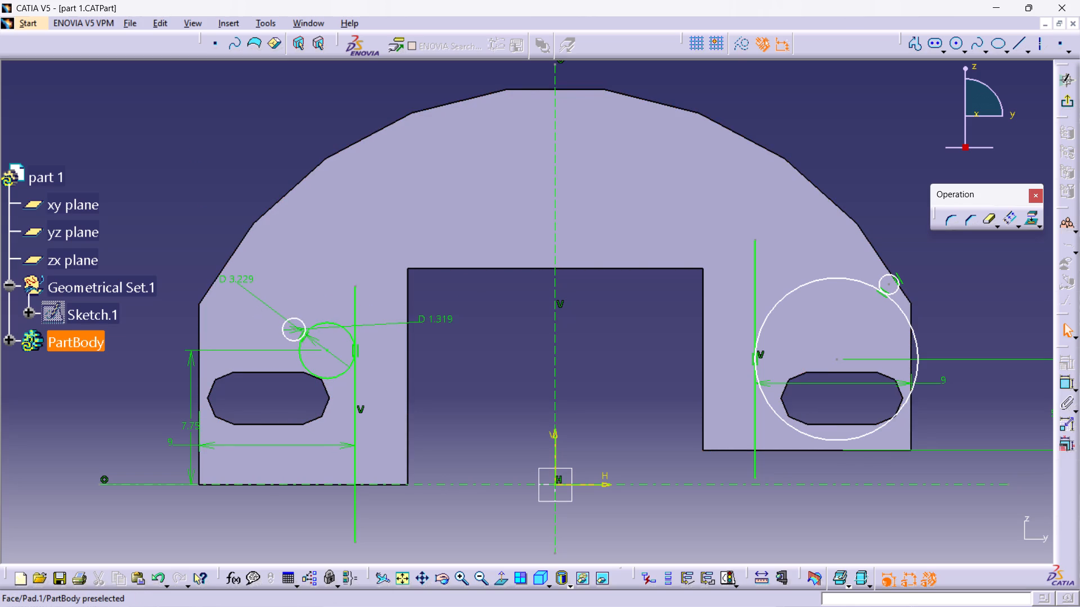
left_click(293, 318)
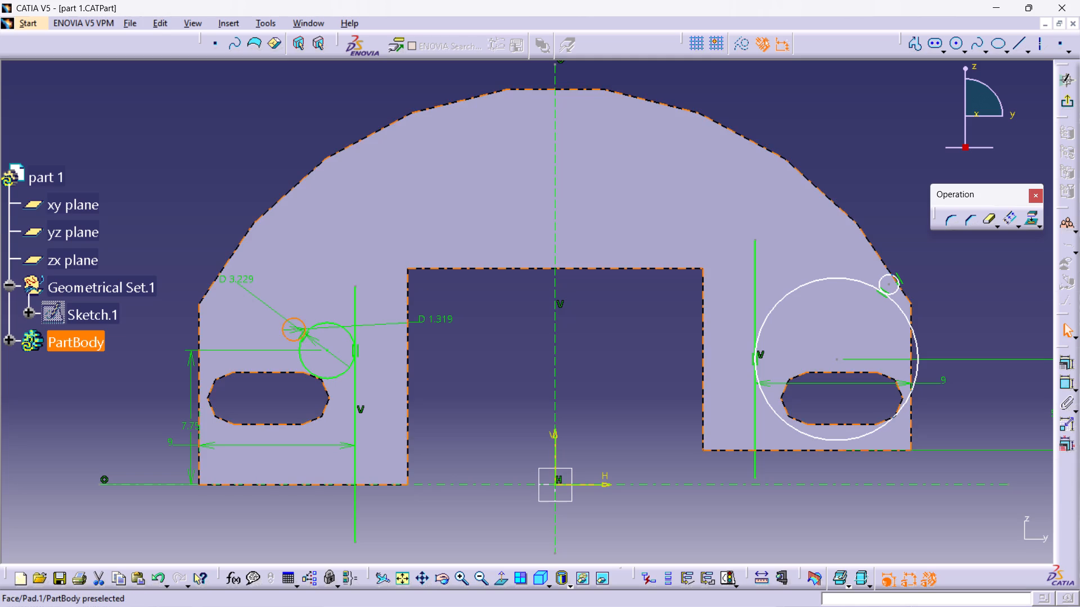
left_click(219, 271, "ctrl")
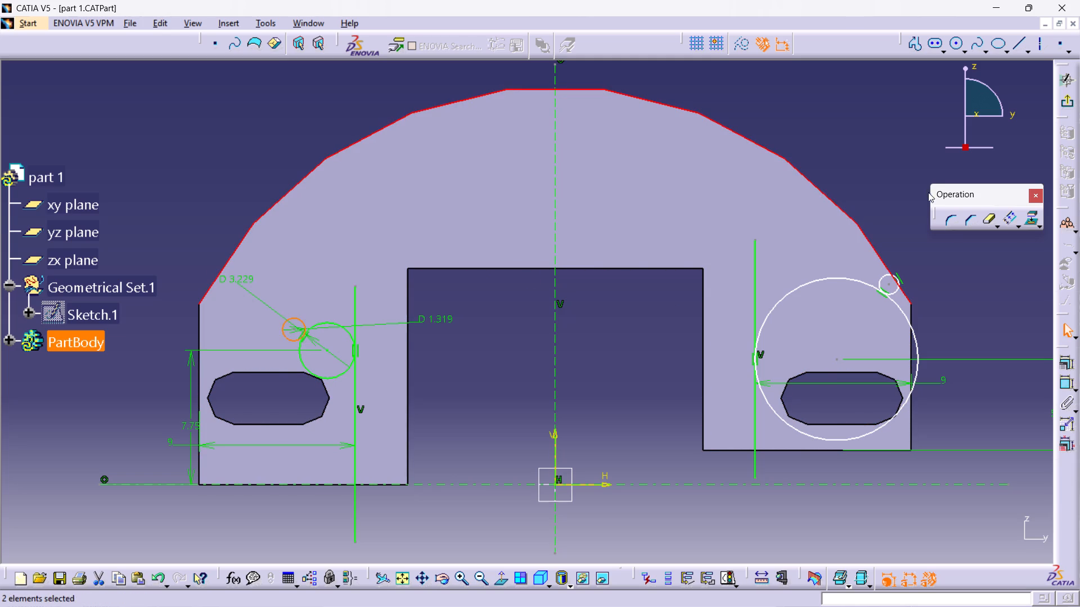
left_click(1064, 381)
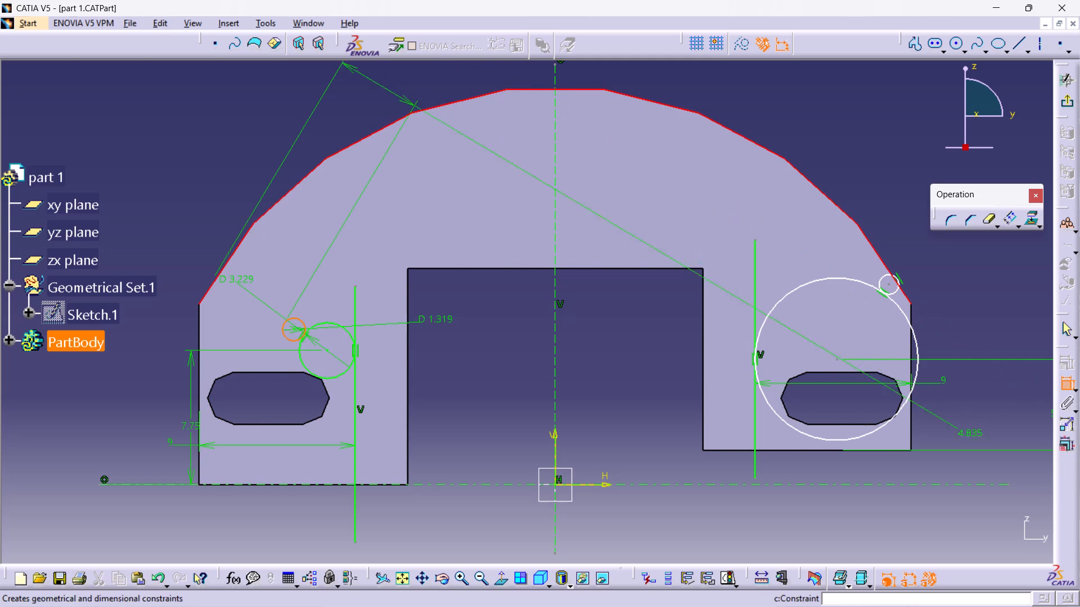
right_click(399, 185)
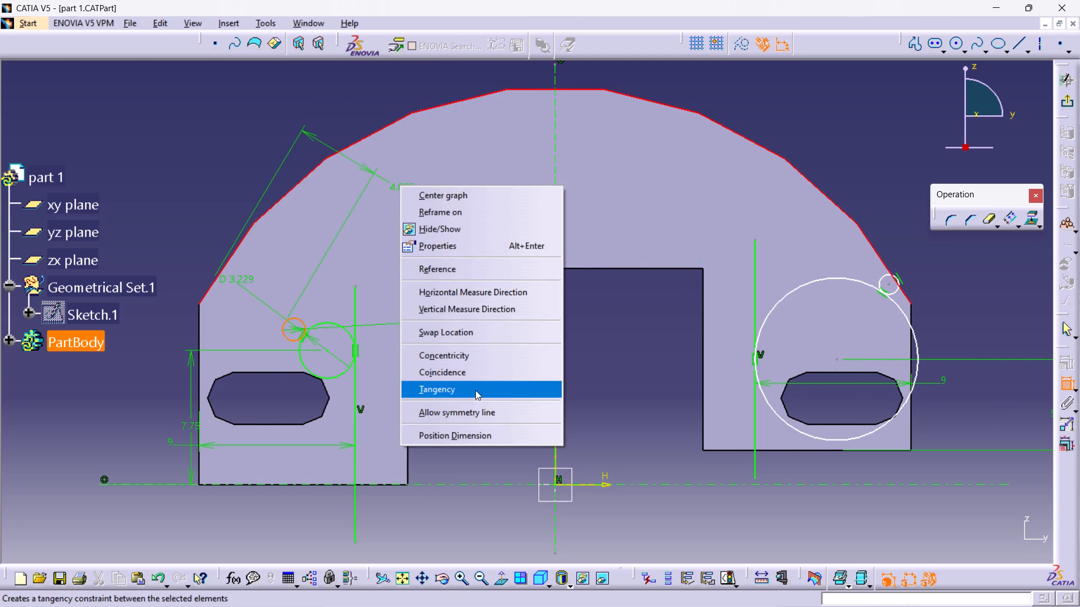
left_click(475, 390)
left_click(484, 382)
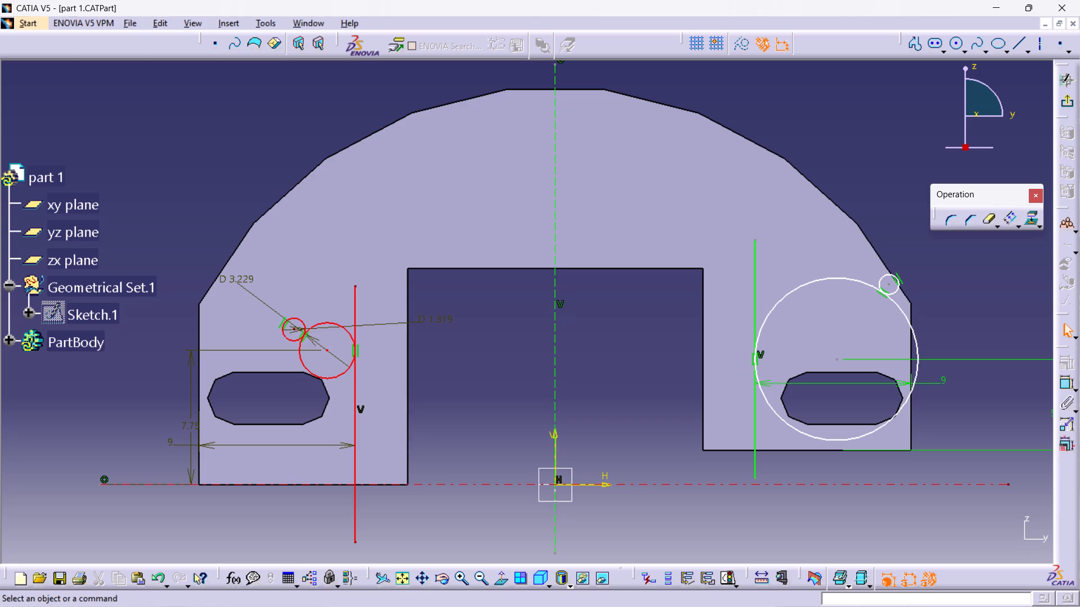
Delete the diameter dimension of the large left circle.
right_click(233, 279)
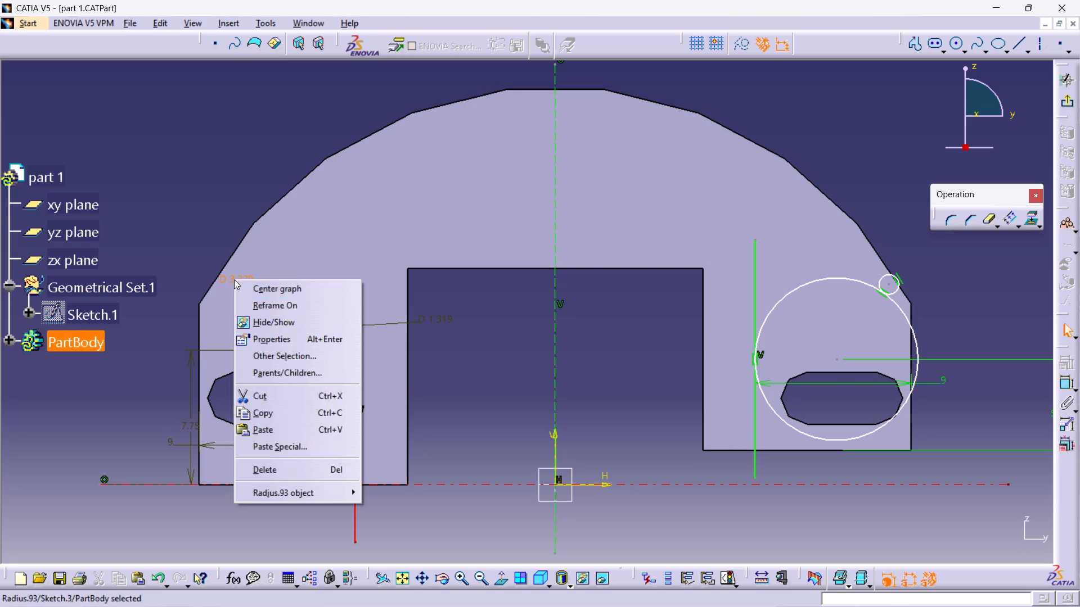
left_click(335, 468)
left_click(512, 414)
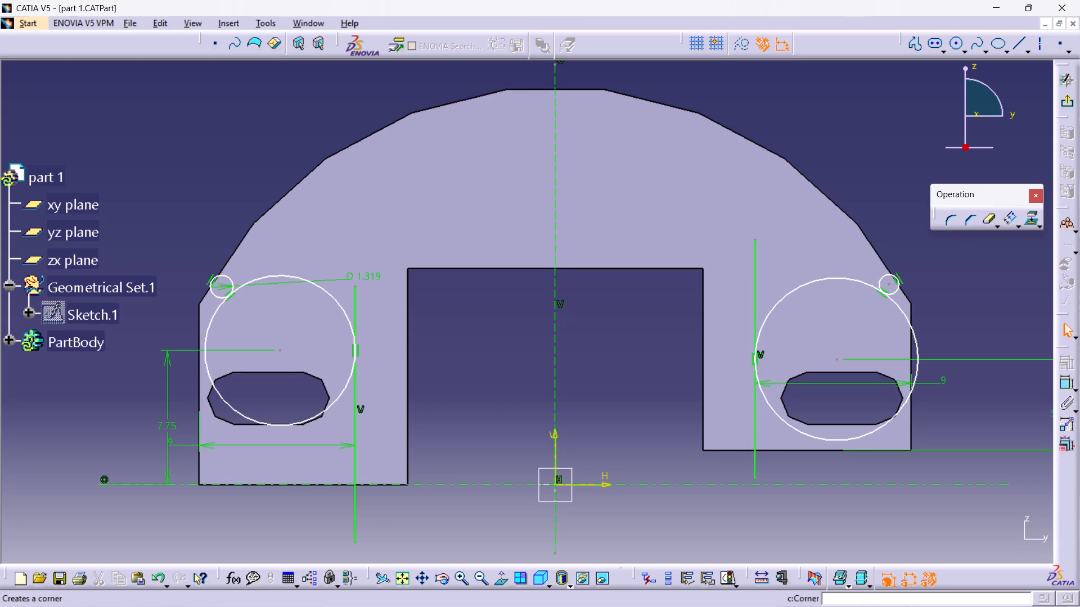
Dimension the diameter of the small right circle.
double_click(1064, 383)
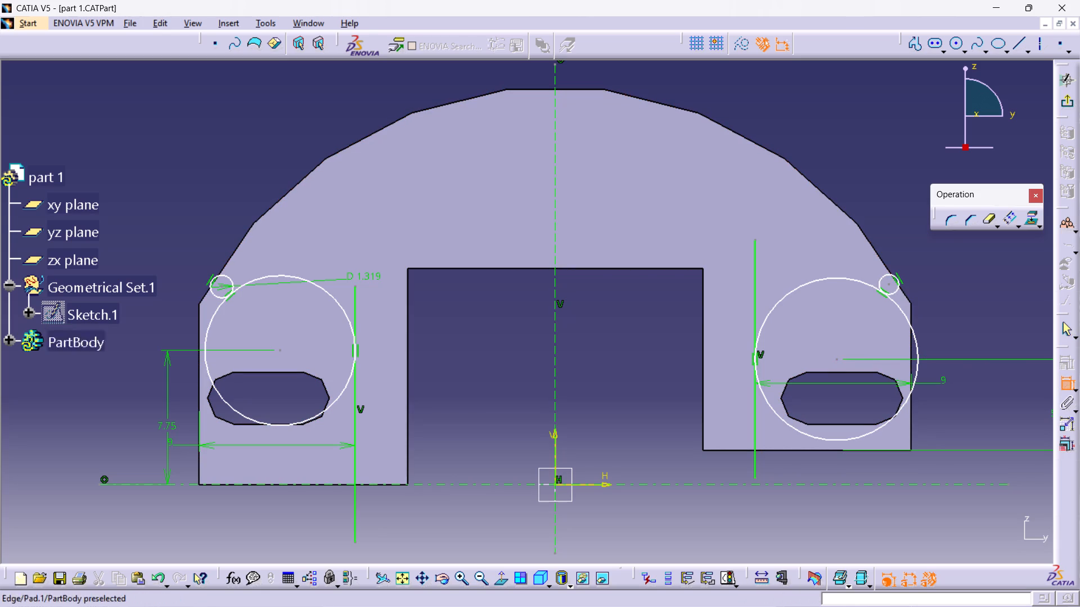
left_click(883, 278)
left_click(877, 226)
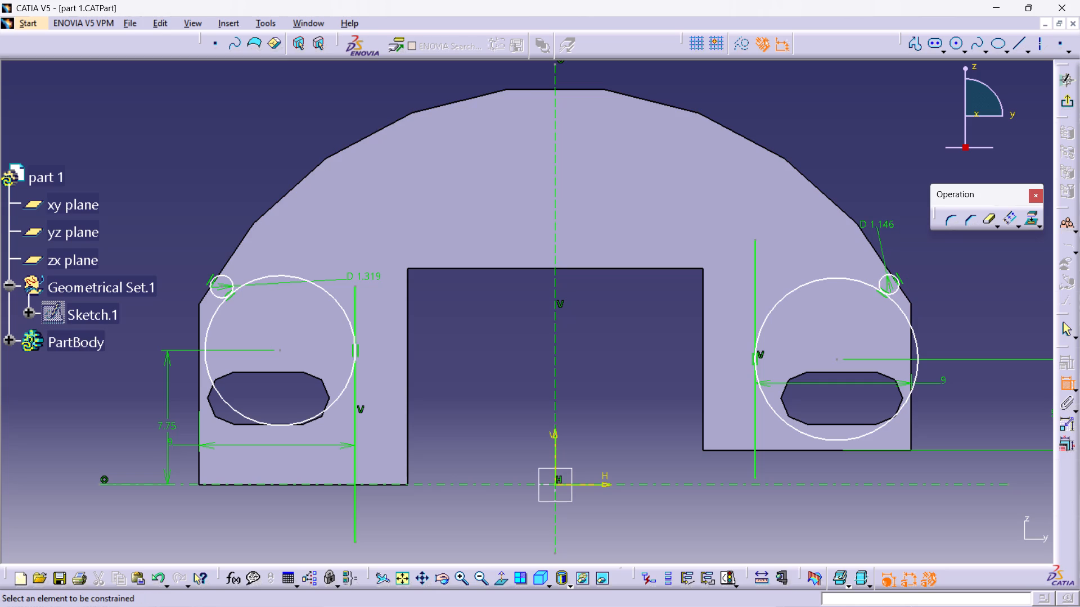
Dimension the diameter of the large right circle and set it to 4.25 mm.
left_click(840, 280)
left_click(831, 279)
left_click(840, 192)
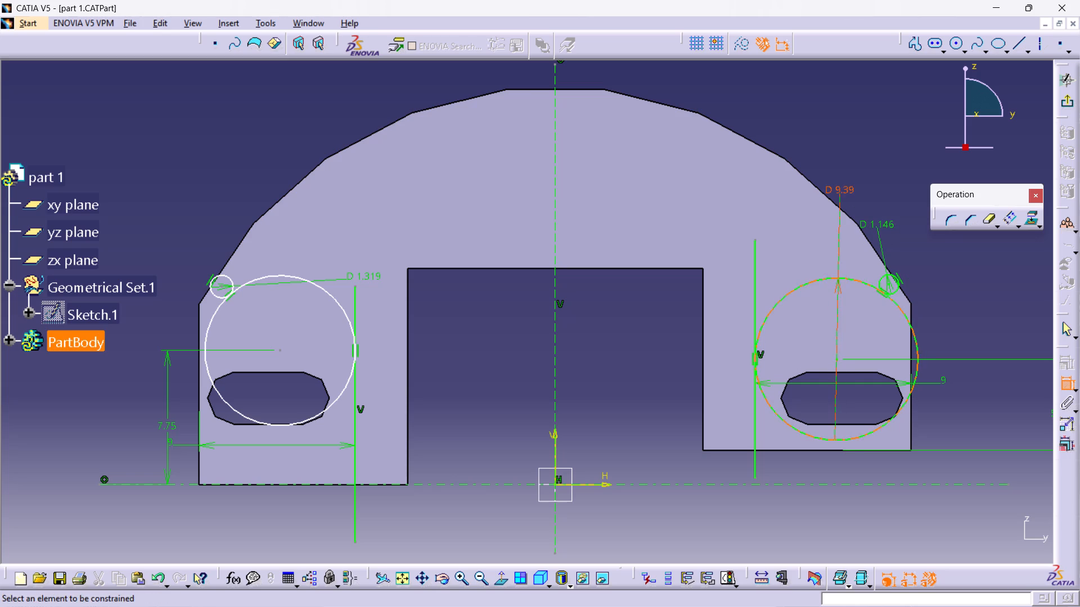
double_click(848, 191)
type("4.25")
key("Return")
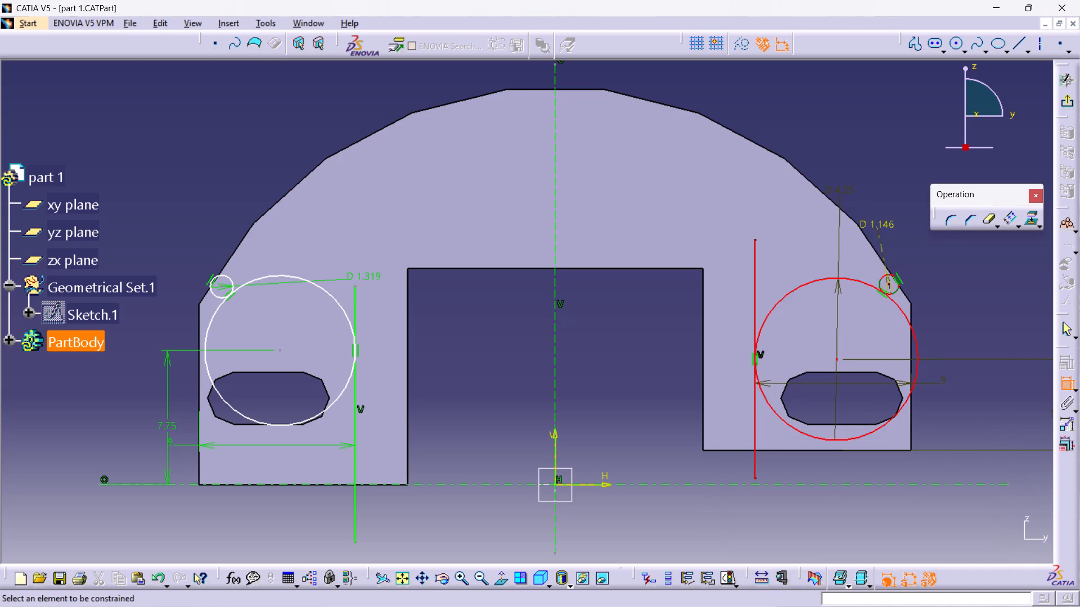
Set the small right circle's diameter to 1 mm.
double_click(884, 225)
key("1")
key("Return")
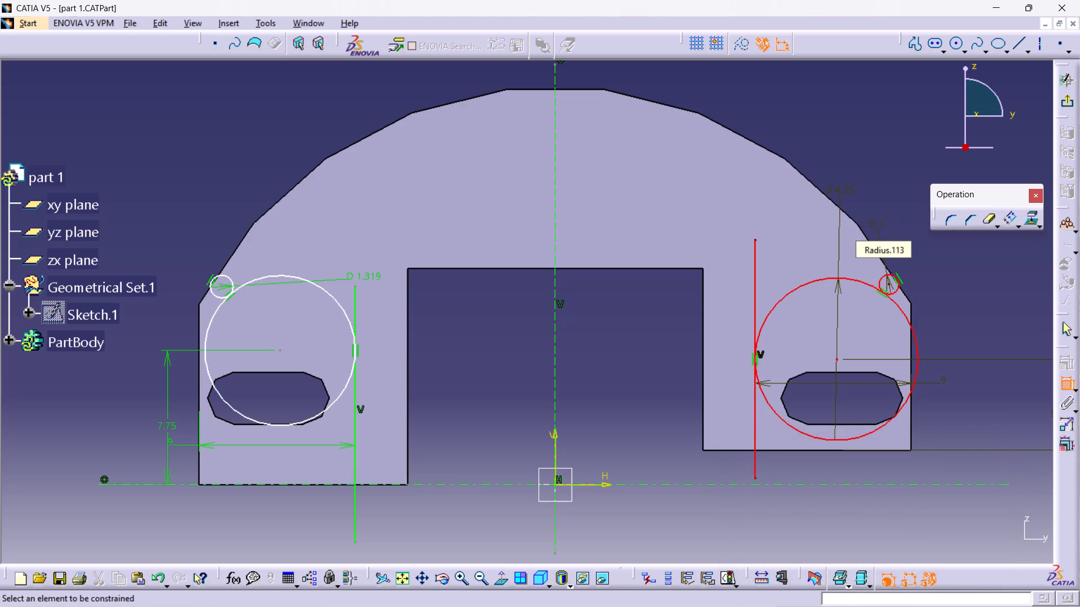
left_click(998, 309)
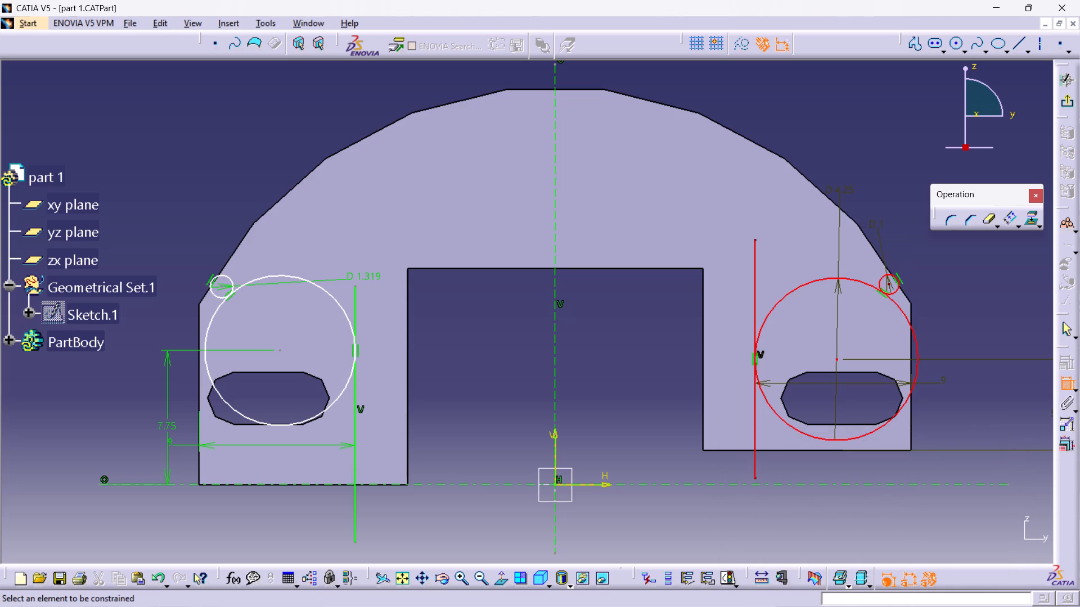
left_click(969, 284)
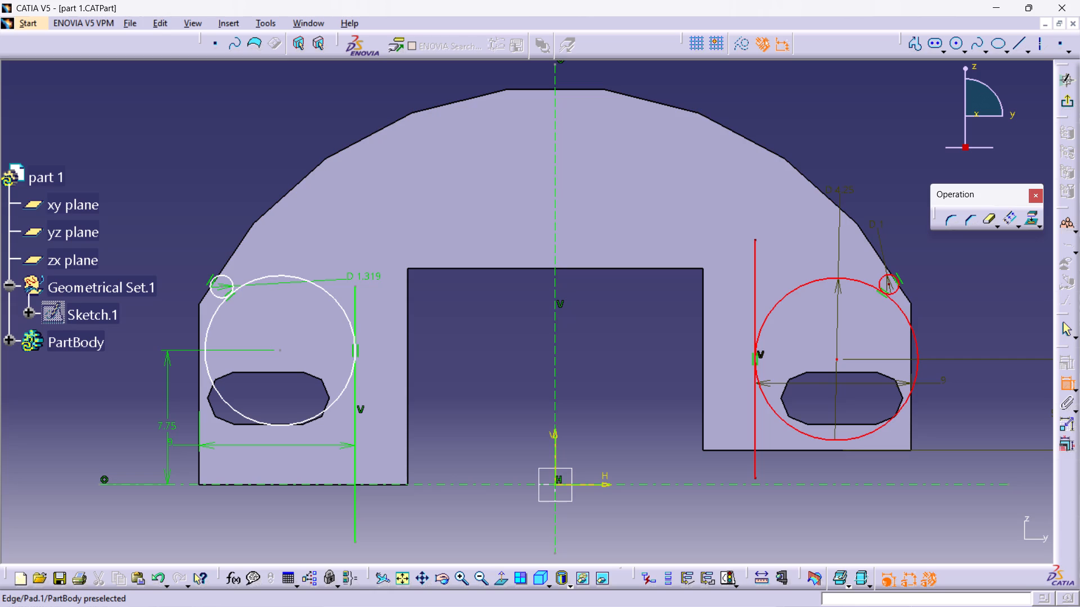
Undo the latest diameter changes on the two right circles.
left_click(1069, 384)
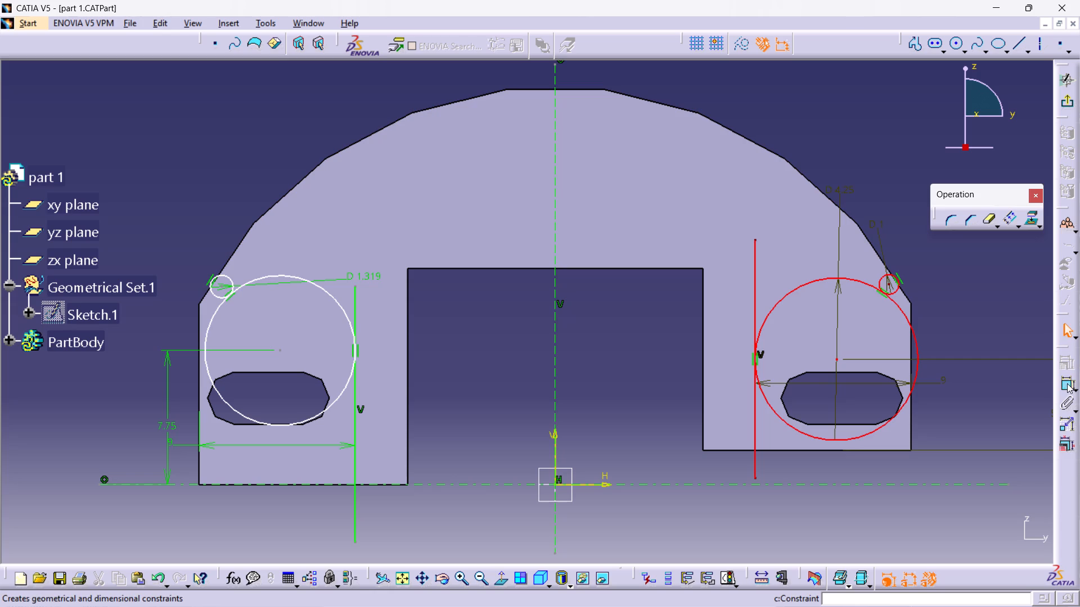
key("ctrl+z")
left_click(958, 312, "ctrl")
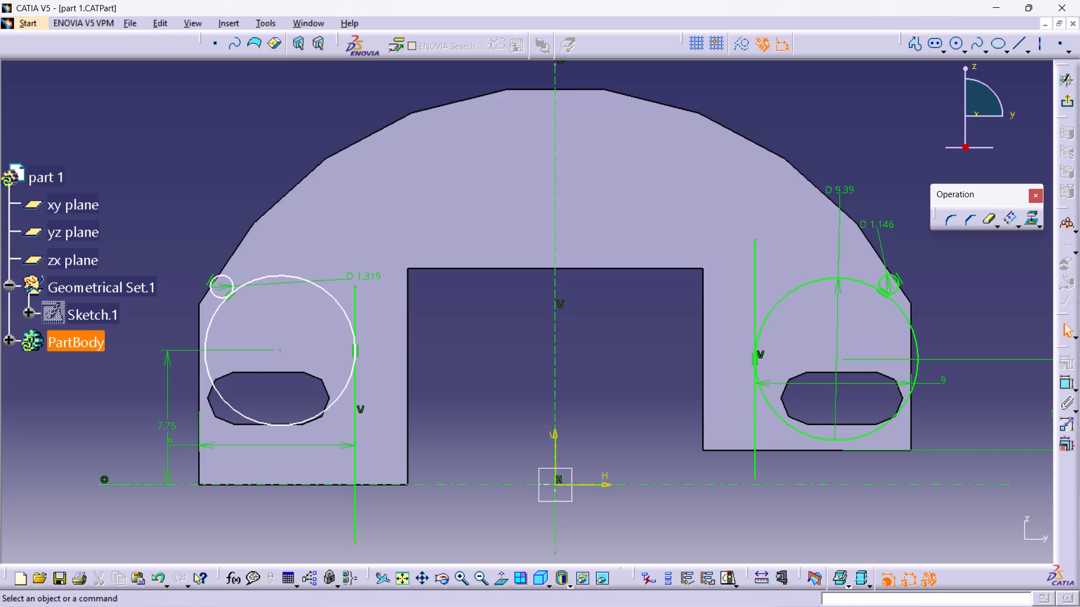
Delete the tangency constraints tying the large right circle to the vertical line and the small right circle to the large circle and arch edge.
right_click(759, 359)
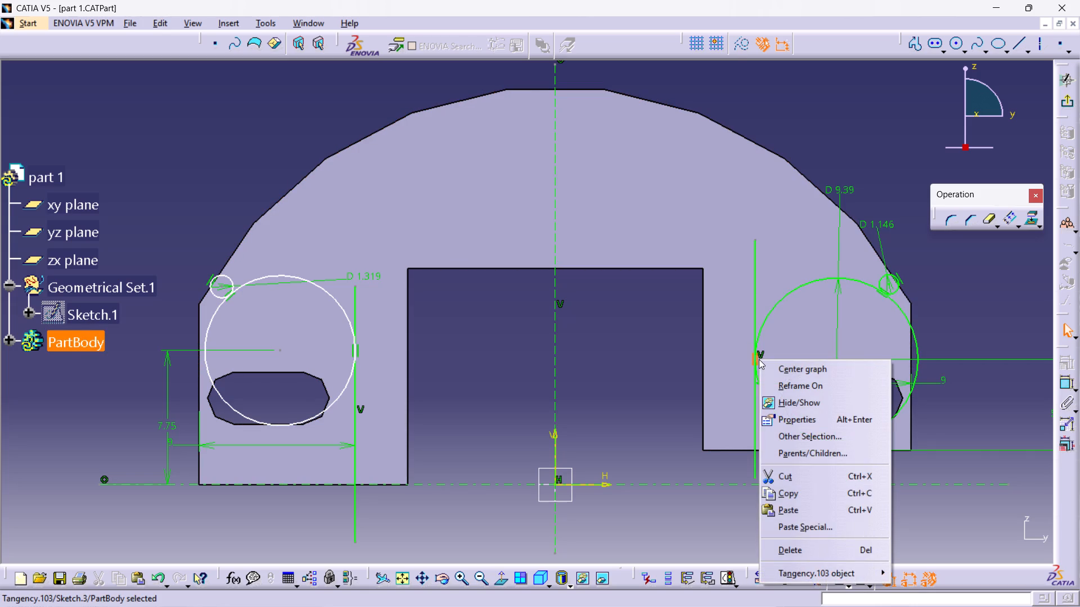
left_click(822, 542)
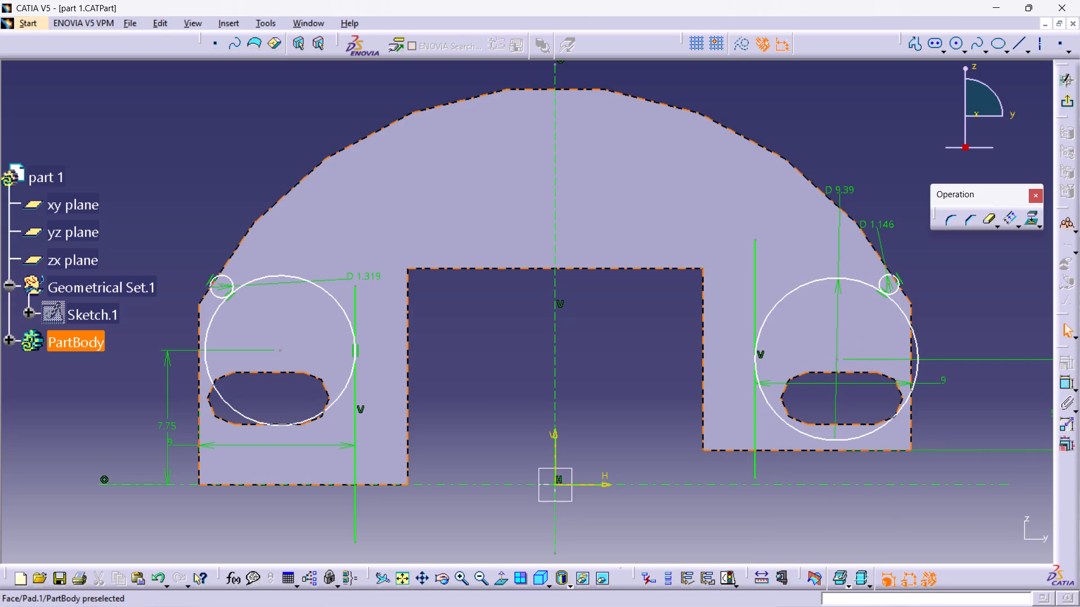
right_click(885, 301)
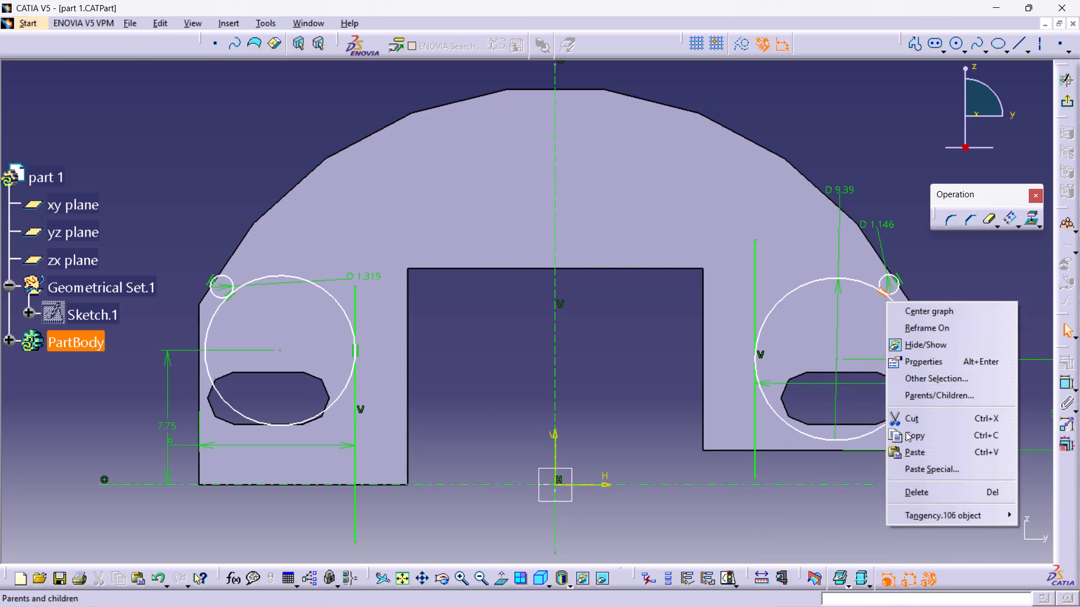
left_click(920, 493)
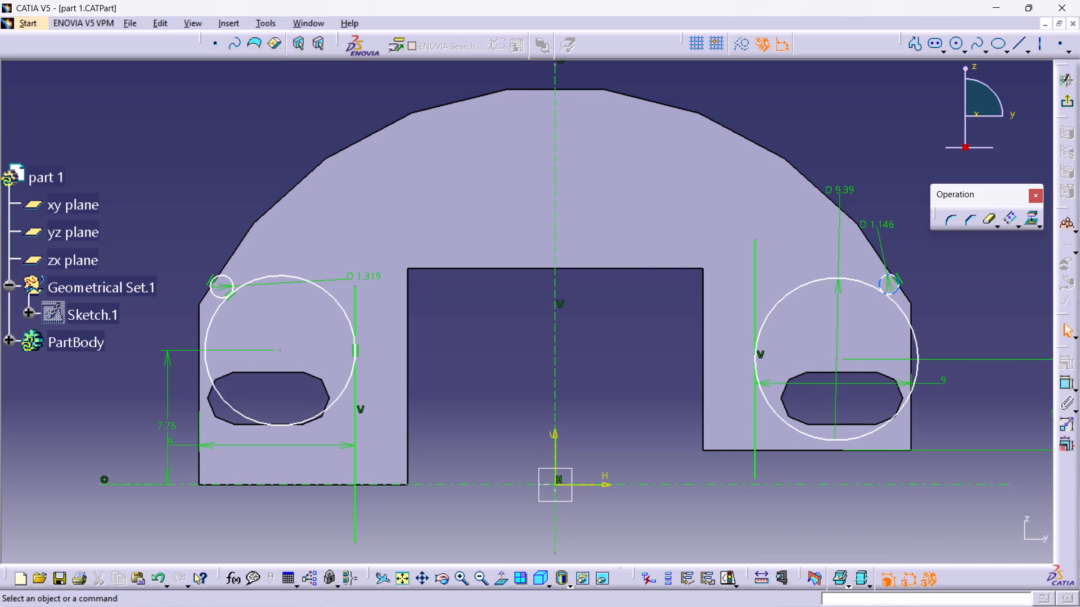
right_click(903, 278)
left_click(949, 473)
left_click(973, 386)
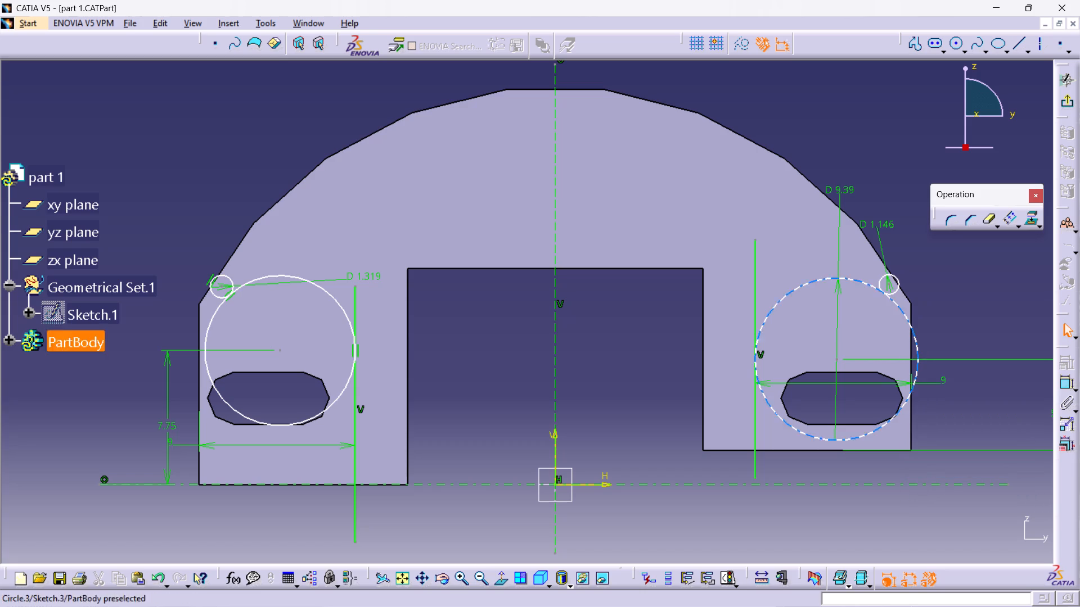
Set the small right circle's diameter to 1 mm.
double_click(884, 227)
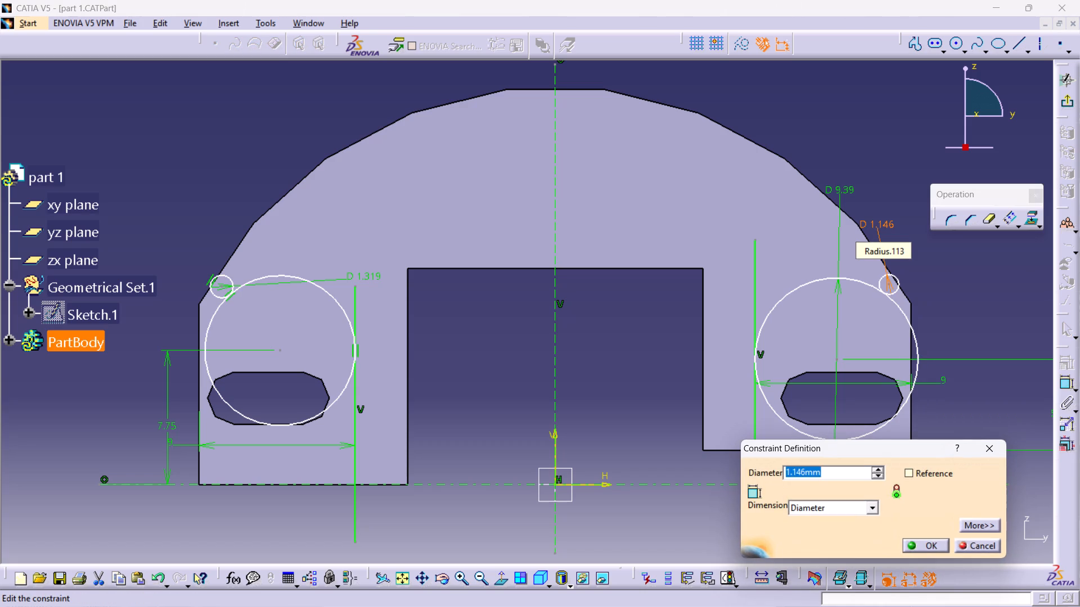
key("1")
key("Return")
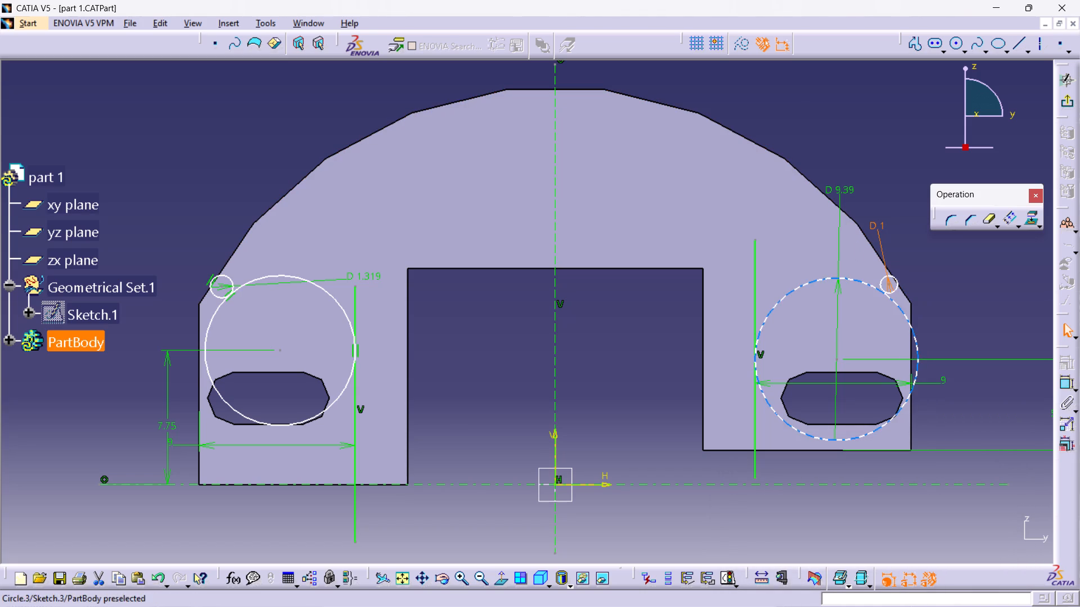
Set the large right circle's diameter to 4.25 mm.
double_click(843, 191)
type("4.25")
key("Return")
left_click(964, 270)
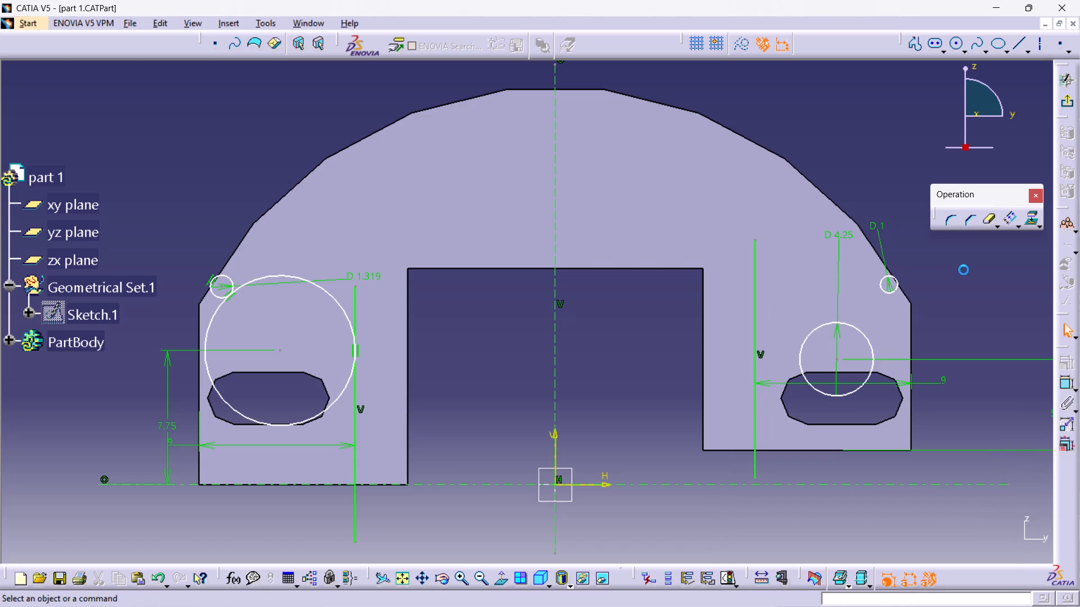
Switch the large right circle's dimension from diameter to radius and set it to 4.25 mm.
left_click(800, 349)
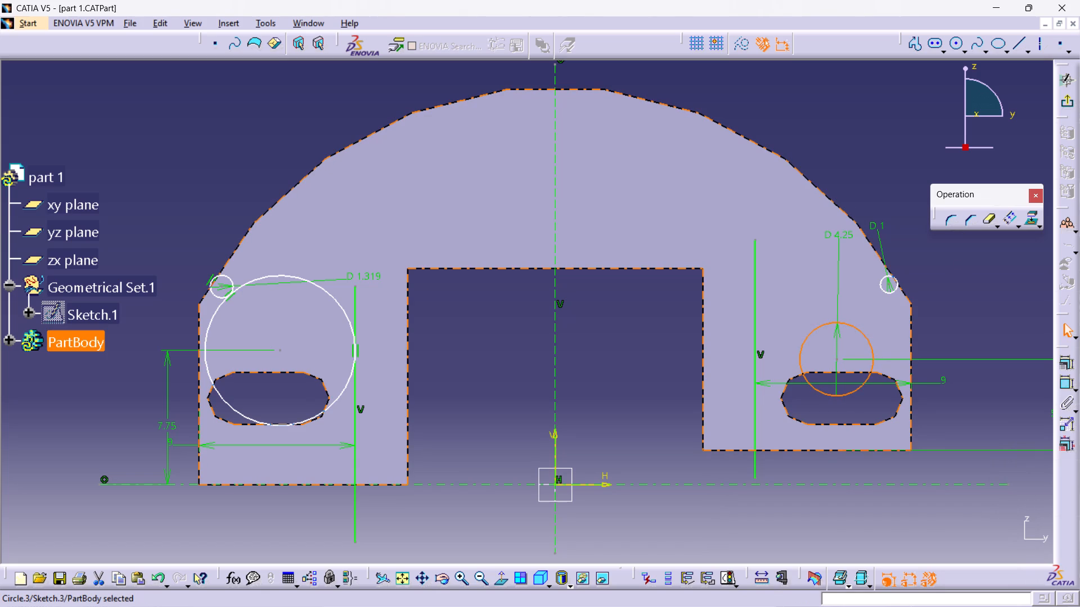
double_click(830, 232)
left_click(871, 508)
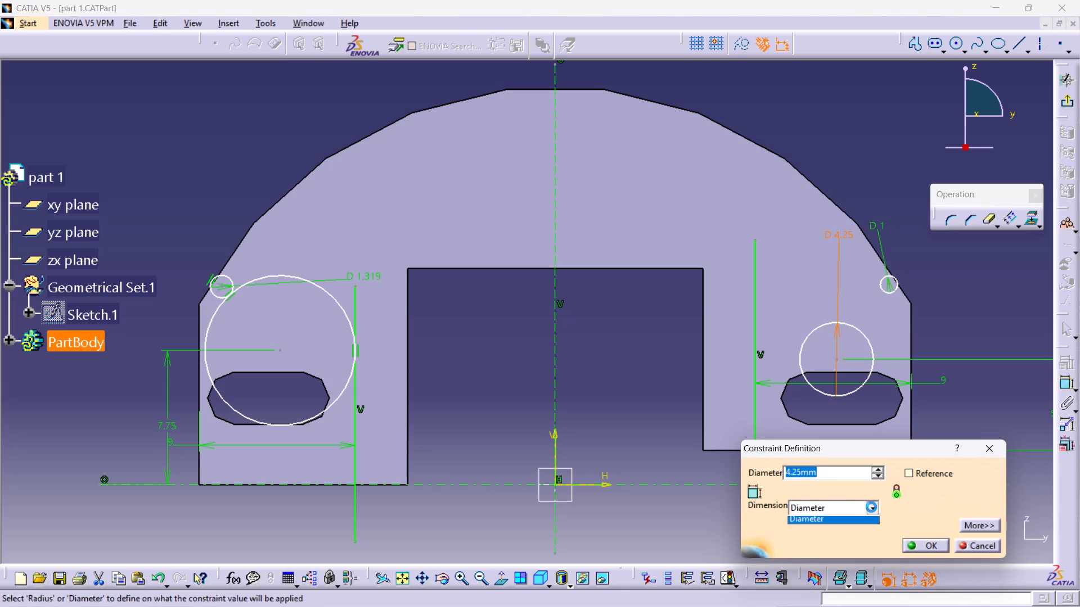
left_click(855, 524)
double_click(828, 475)
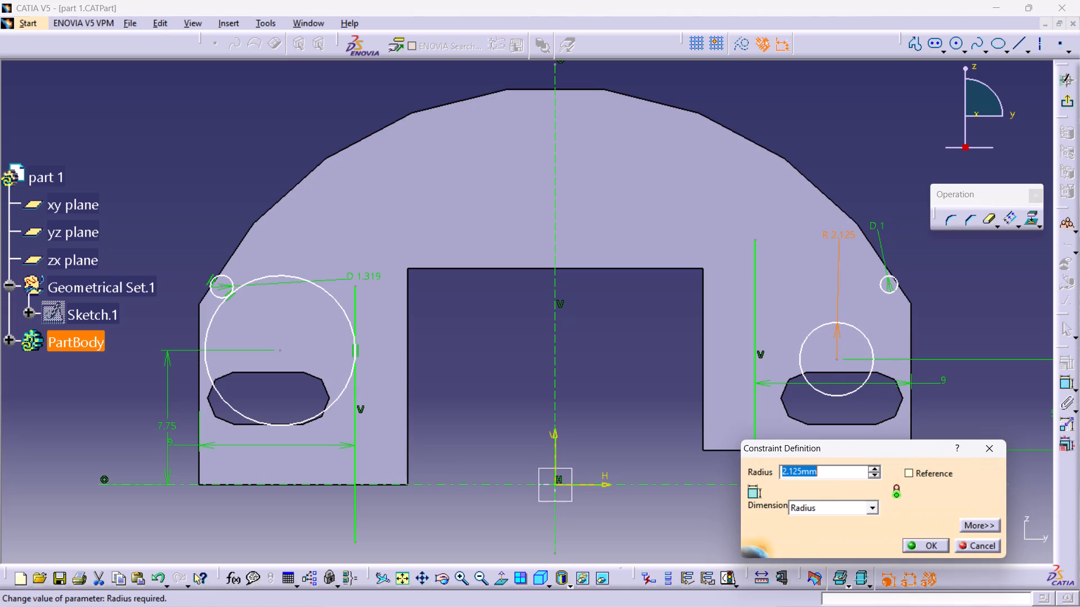
type("4.25")
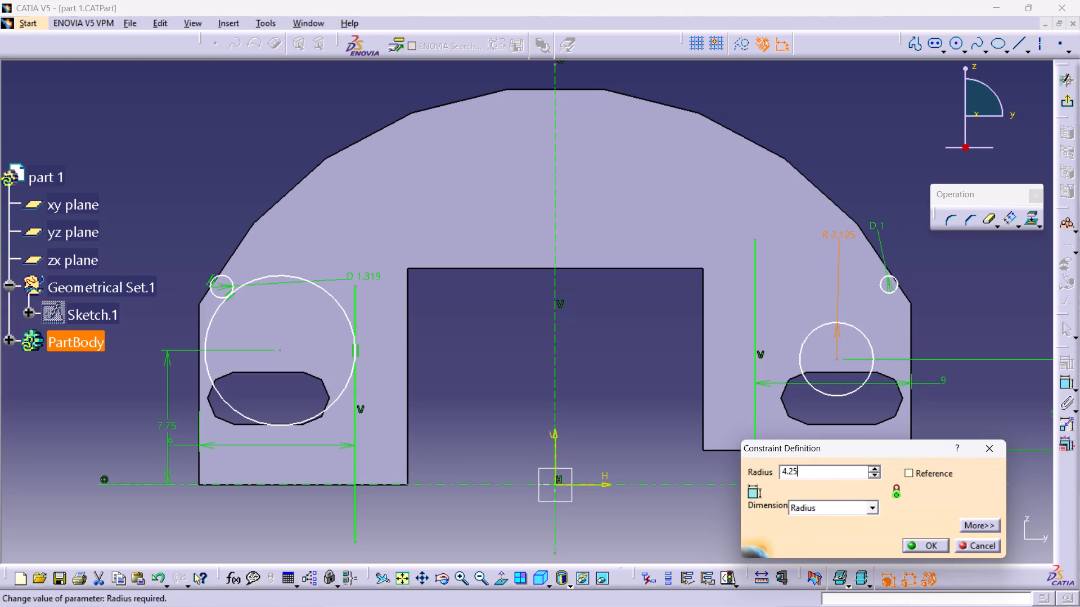
key("Return")
Switch the small right circle's dimension from diameter to radius and set it to 1 mm.
double_click(873, 223)
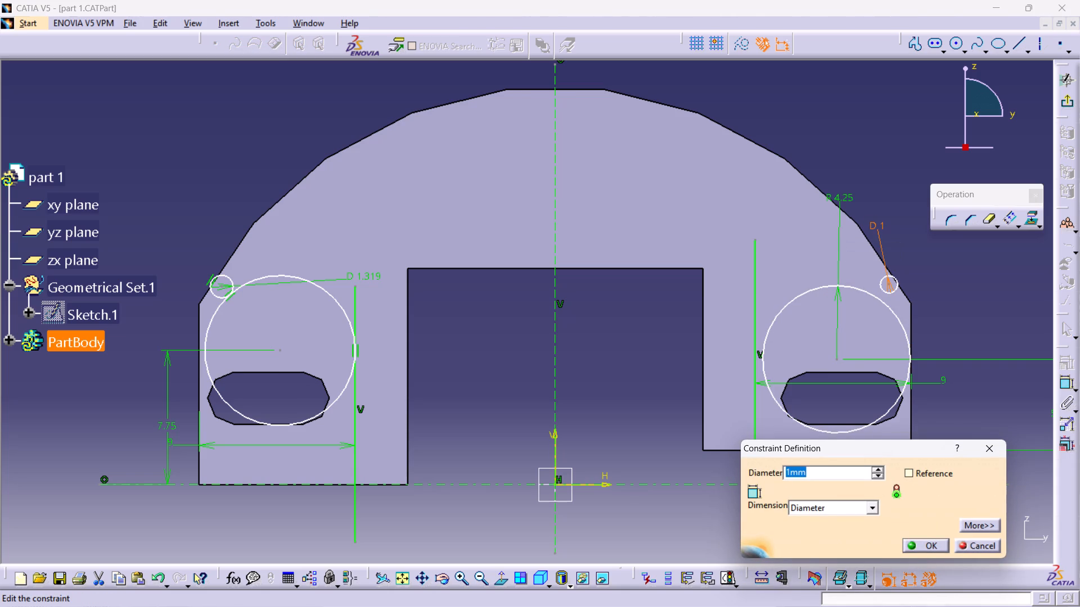
left_click(875, 509)
left_click(859, 519)
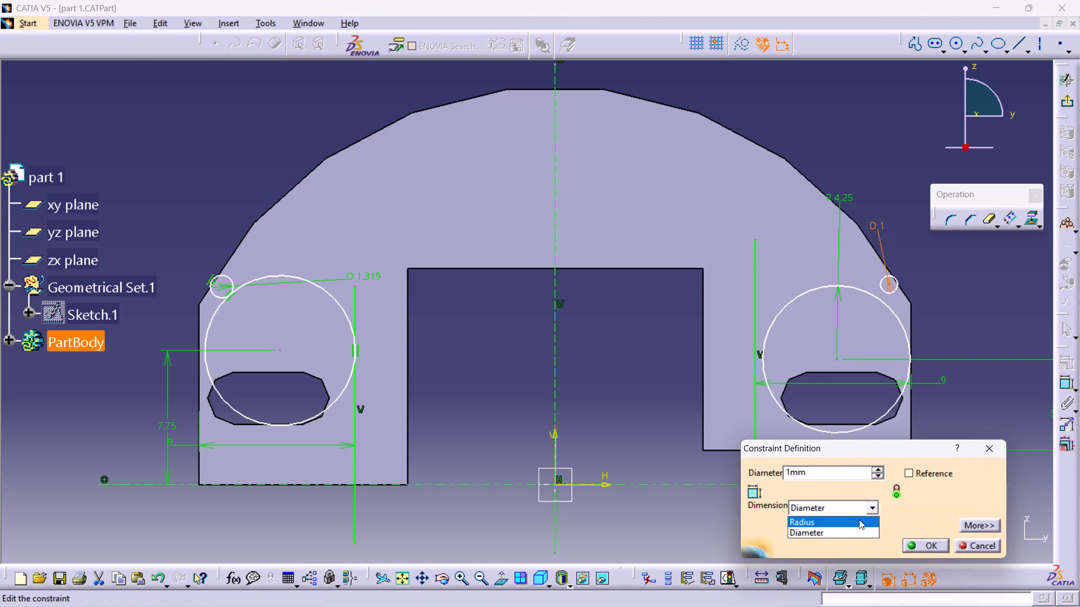
double_click(832, 475)
key("1")
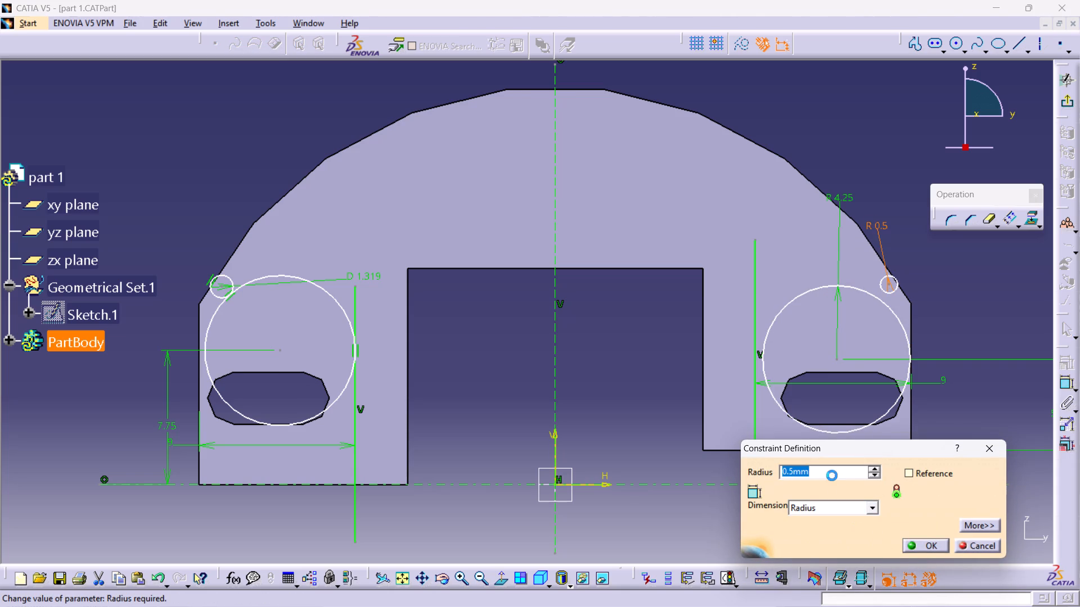
key("Return")
left_click(969, 291)
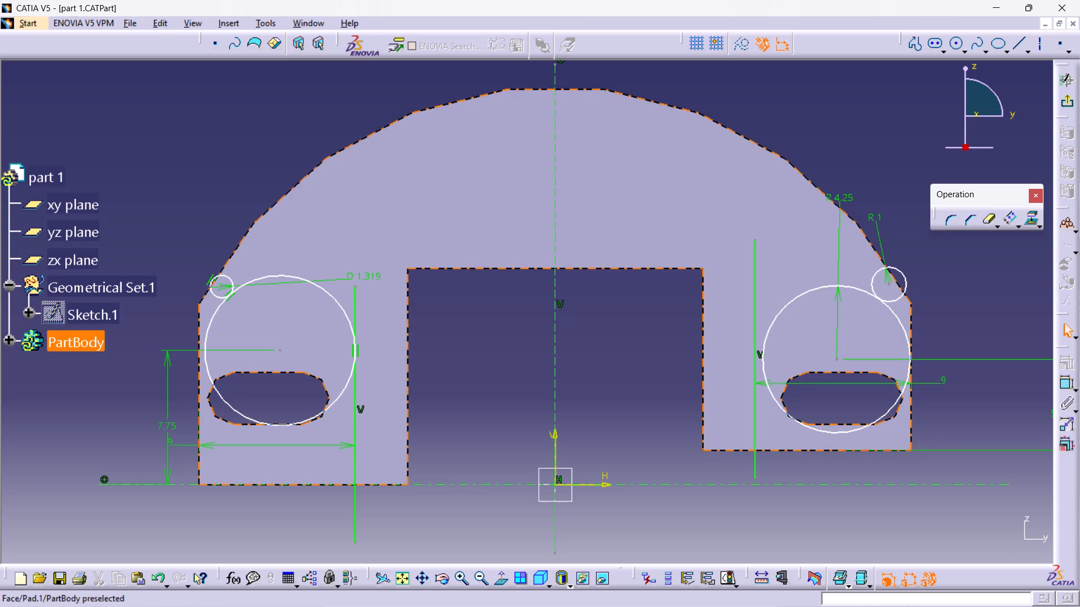
Make the large right circle tangent to the vertical line on the right leg.
left_click(776, 320)
left_click(755, 309, "ctrl")
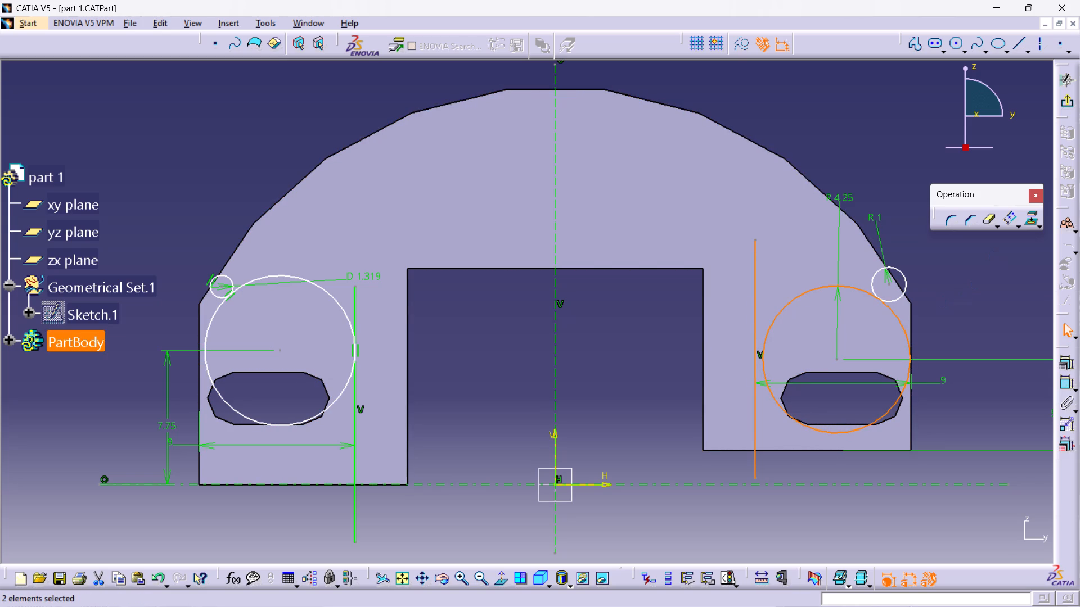
left_click(1064, 383)
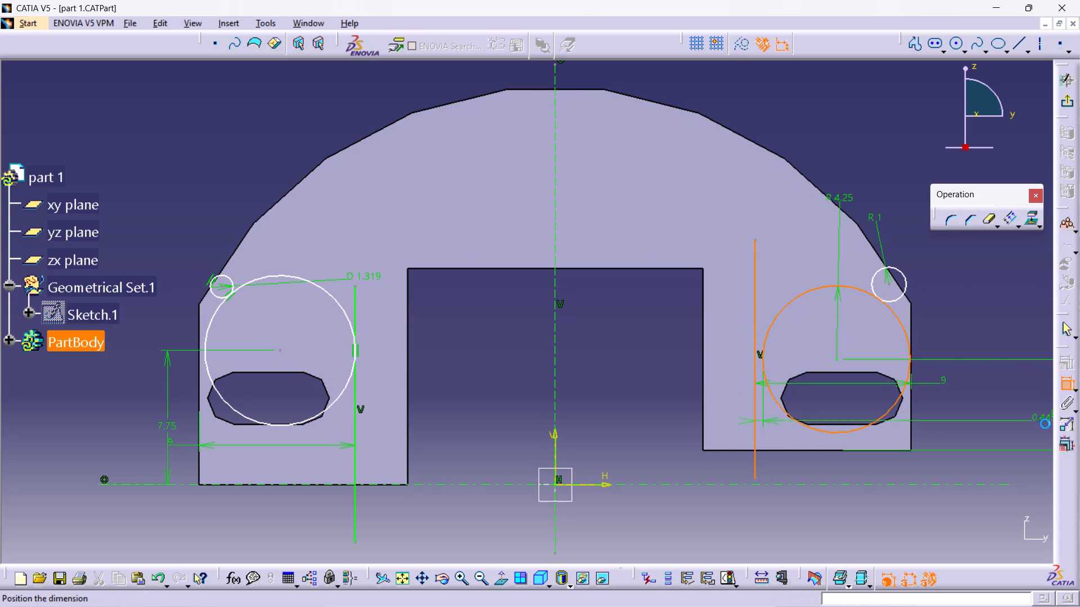
right_click(785, 225)
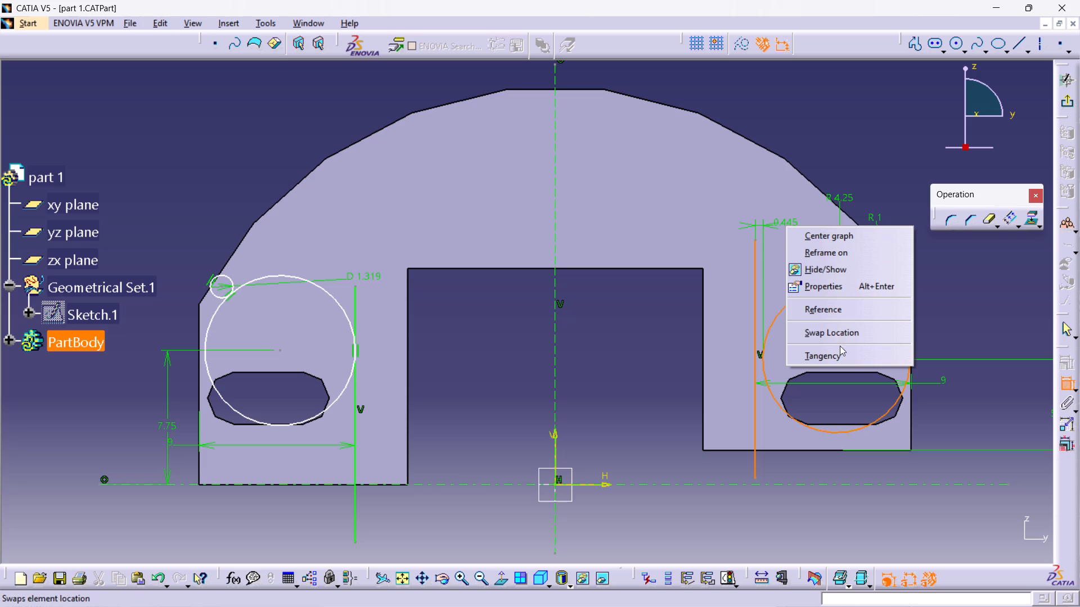
left_click(834, 360)
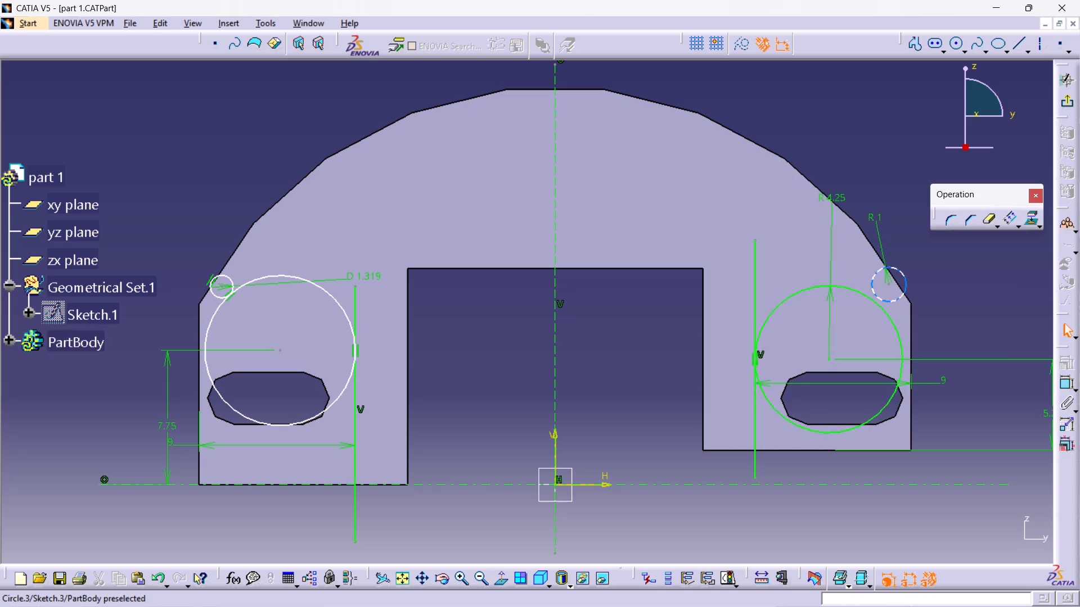
Make the small right circle tangent to the large right circle.
left_click(876, 294)
left_click(870, 301)
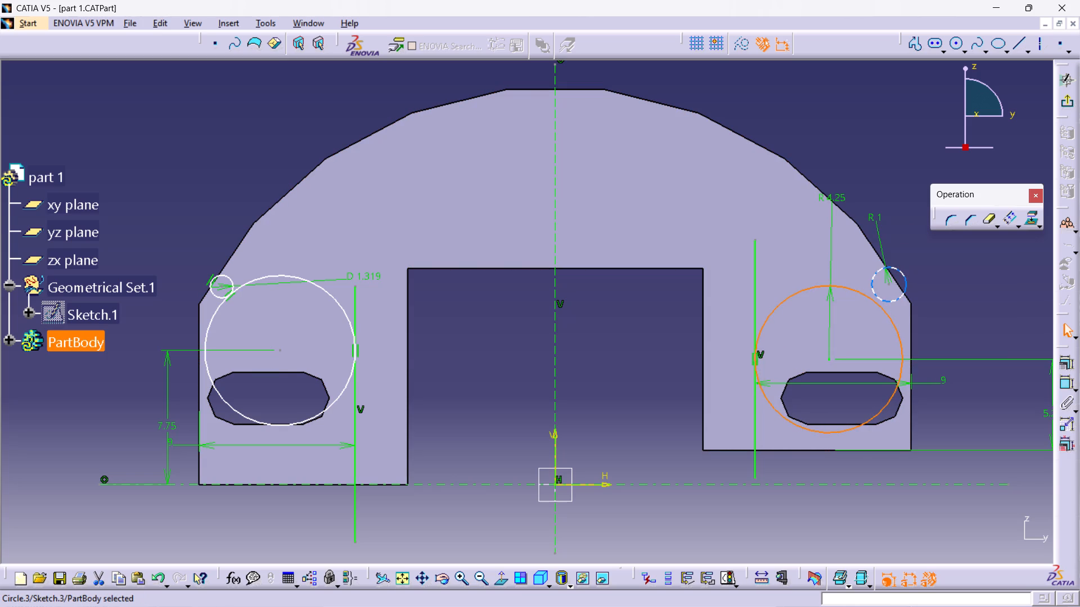
double_click(1066, 386)
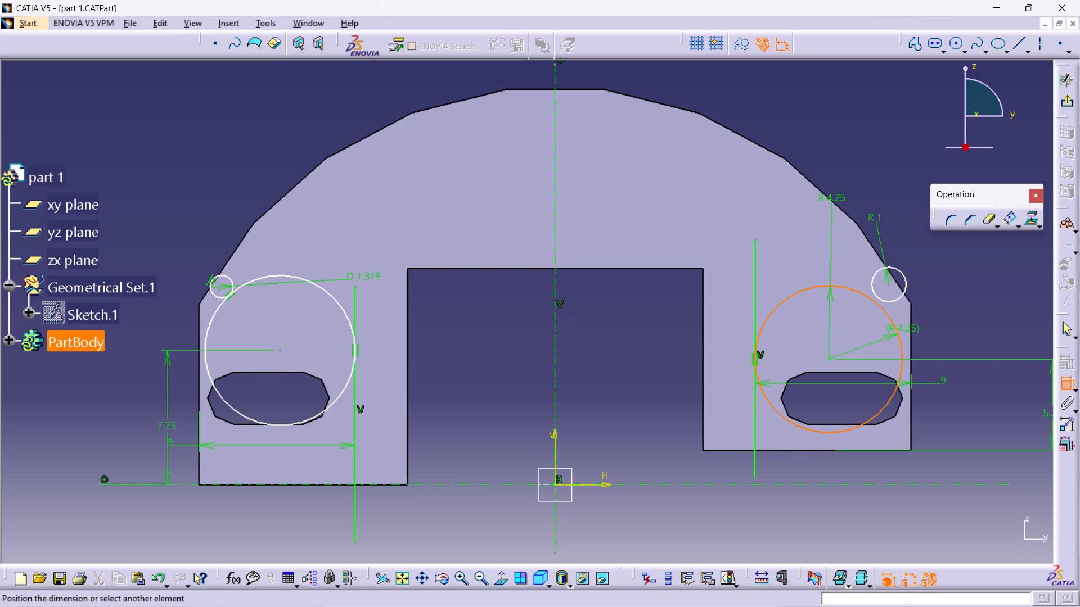
left_click(891, 301)
right_click(824, 255)
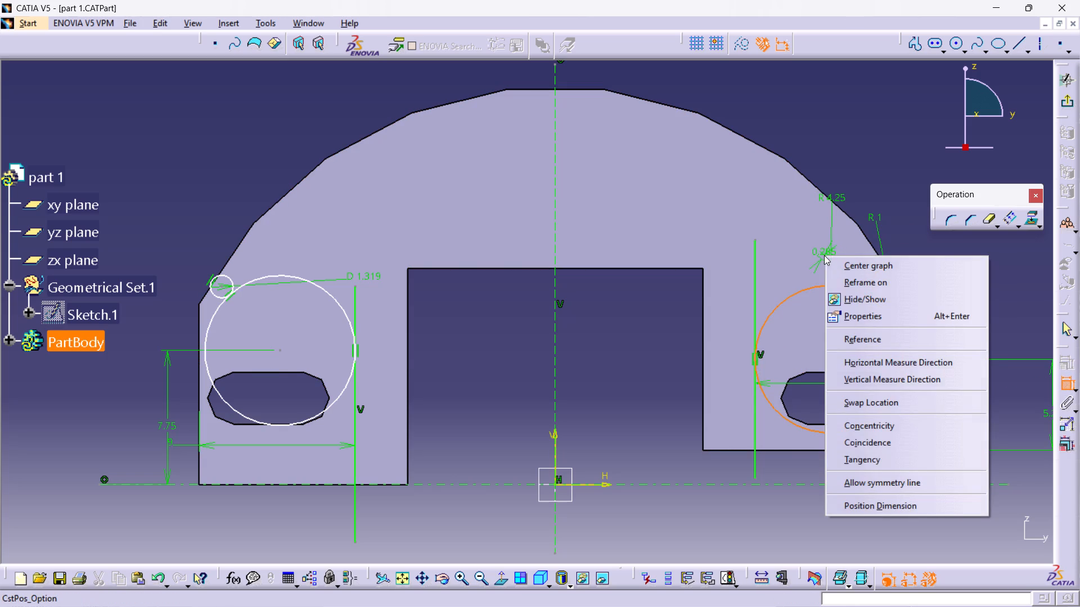
left_click(915, 456)
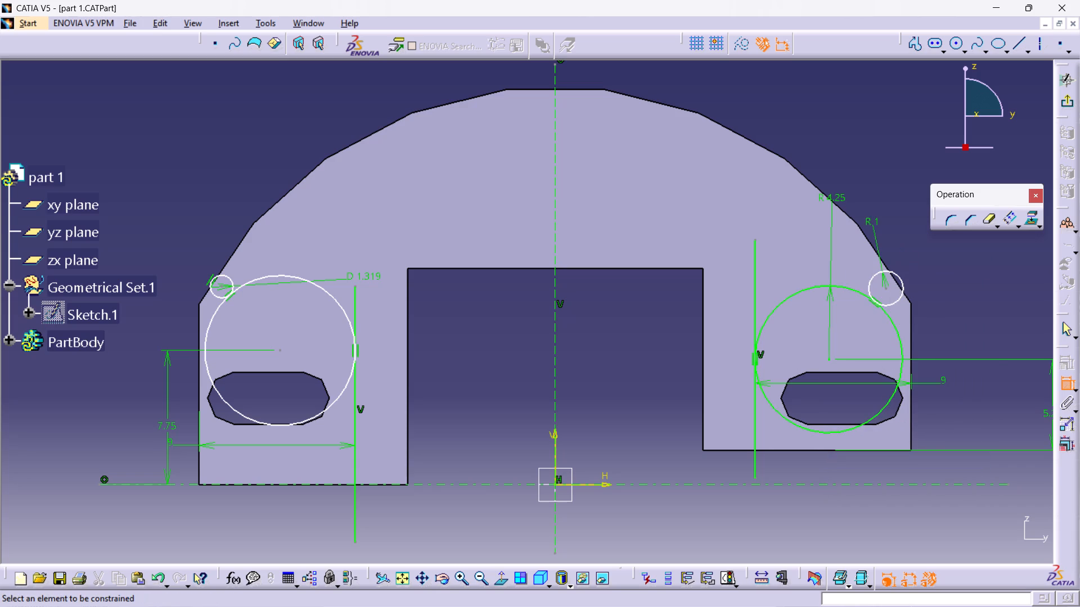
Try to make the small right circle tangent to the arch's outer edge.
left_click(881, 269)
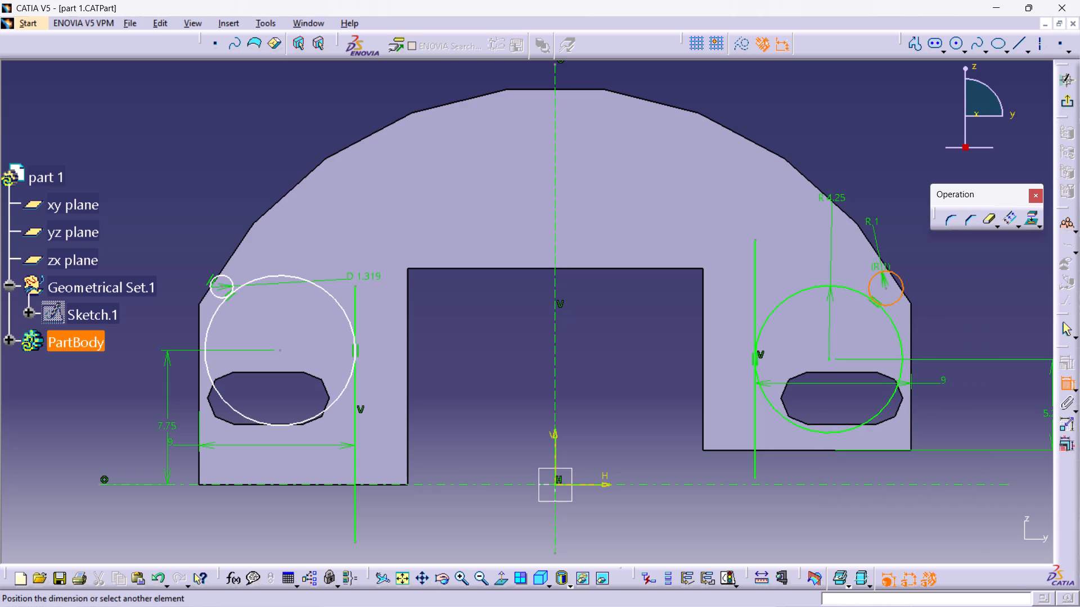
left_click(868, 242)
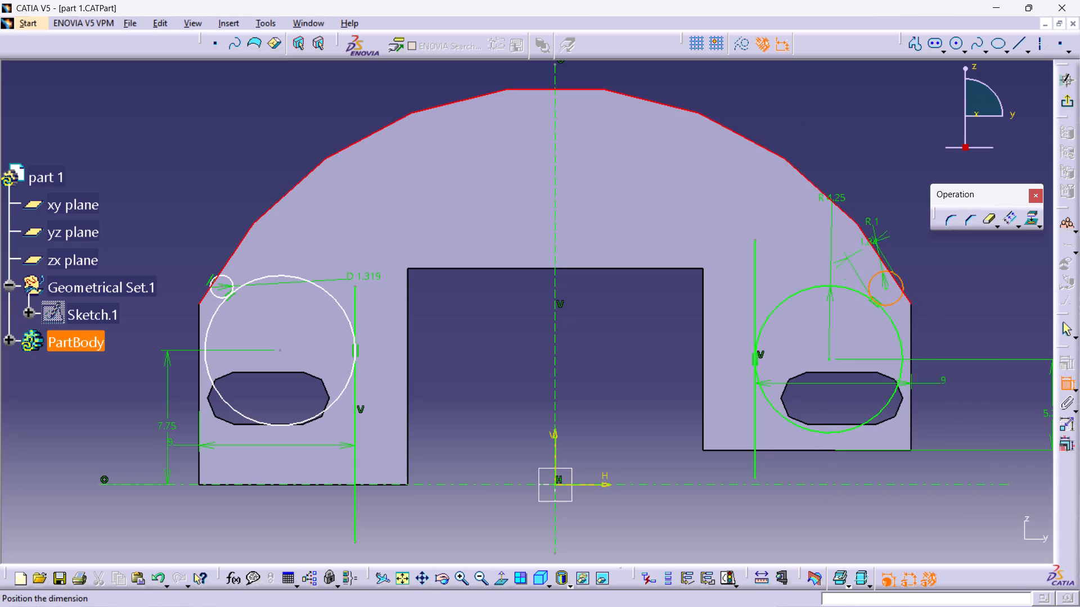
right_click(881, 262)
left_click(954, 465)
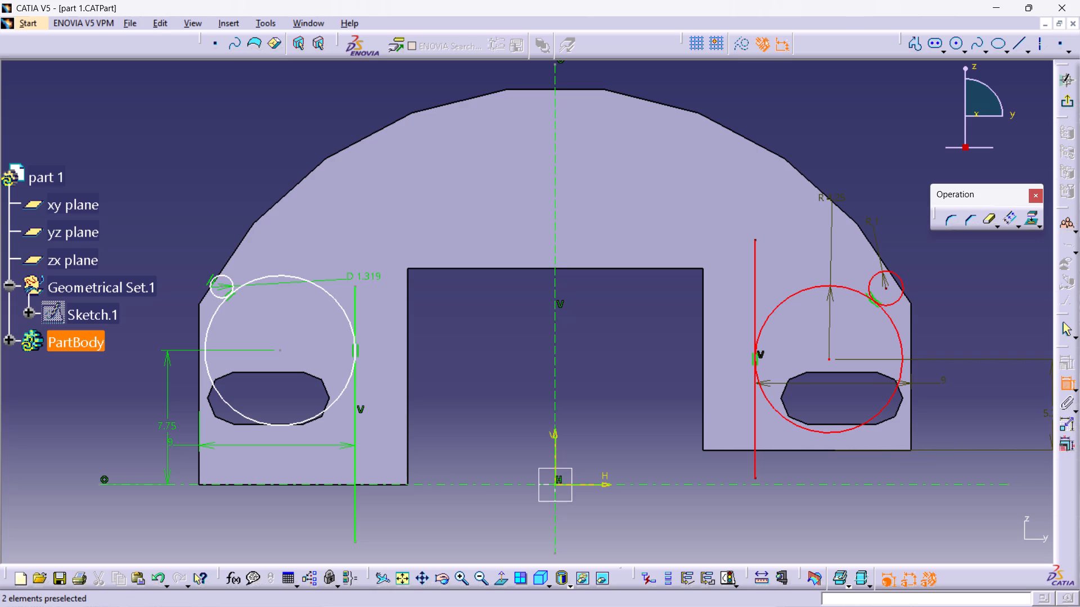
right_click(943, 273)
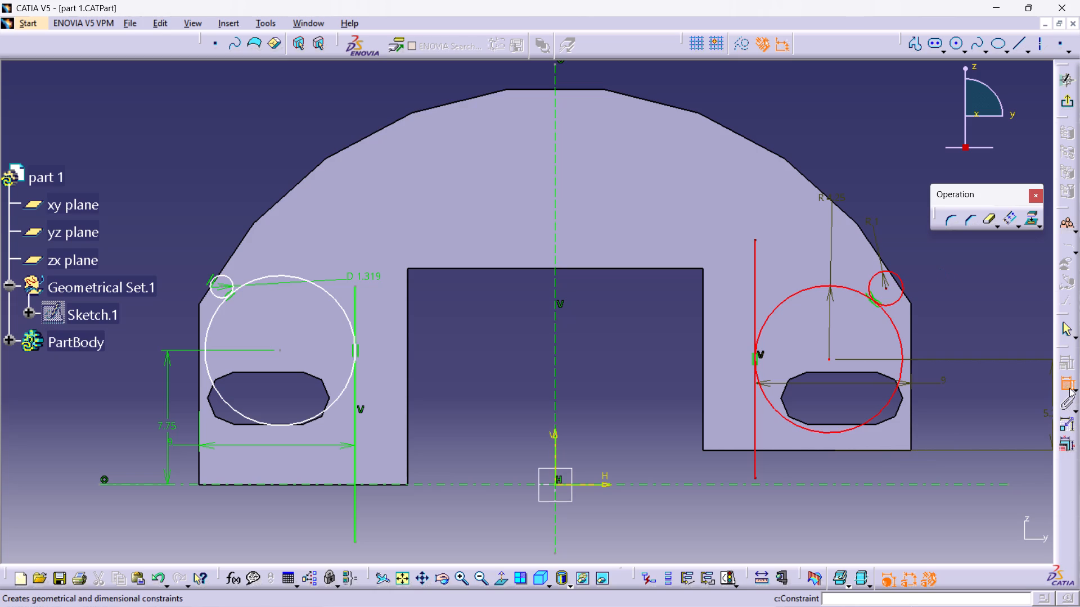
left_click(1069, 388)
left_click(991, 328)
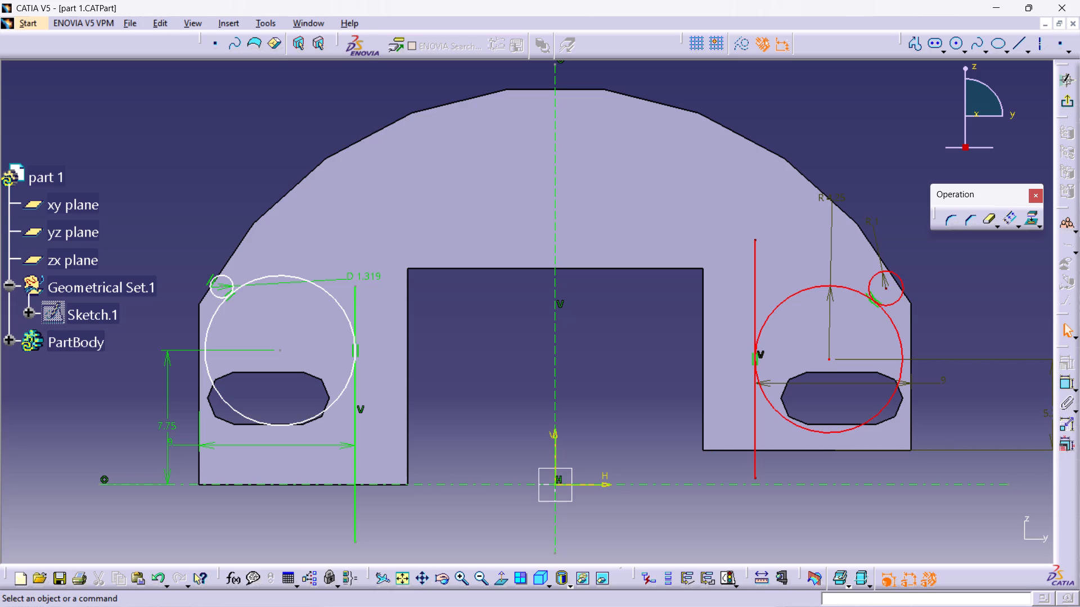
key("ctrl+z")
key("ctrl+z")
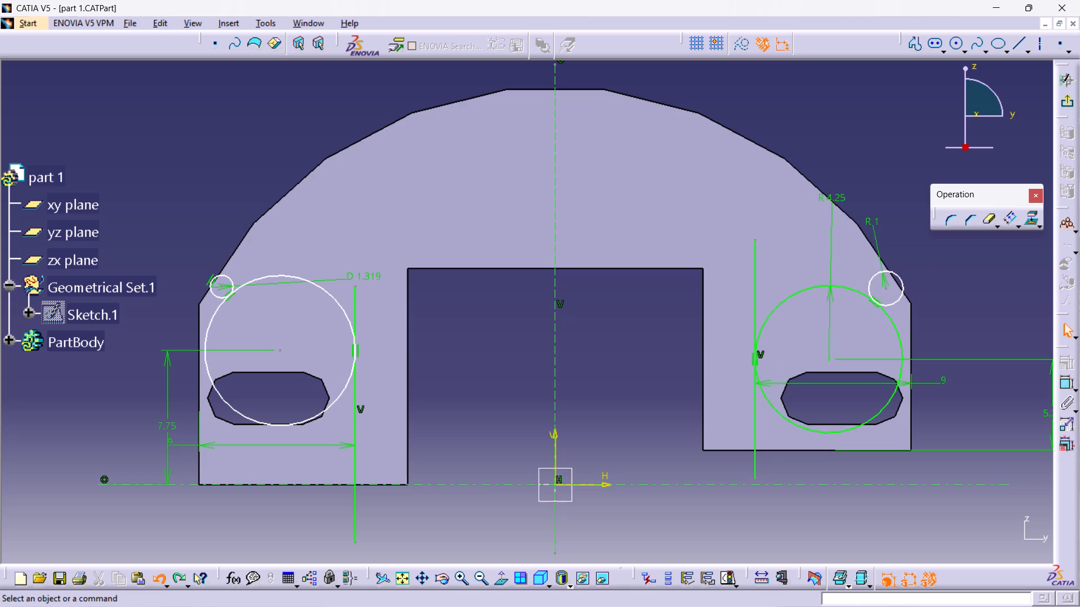
Move the small right circle along the large right circle, closer to its top and inside the arch's outer edge.
left_click_drag(894, 301, 871, 286)
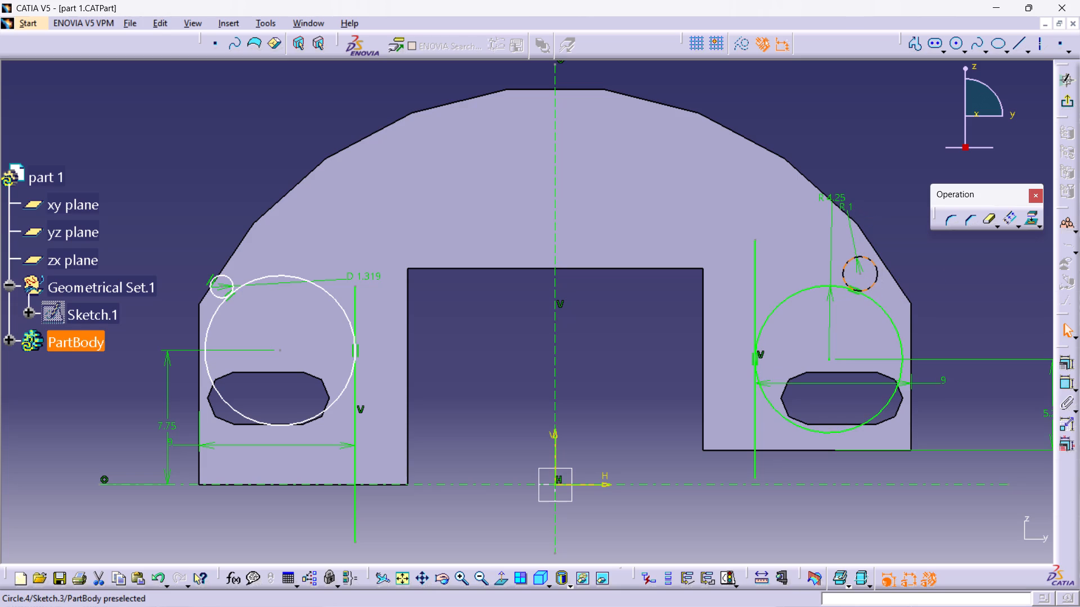
left_click(926, 281)
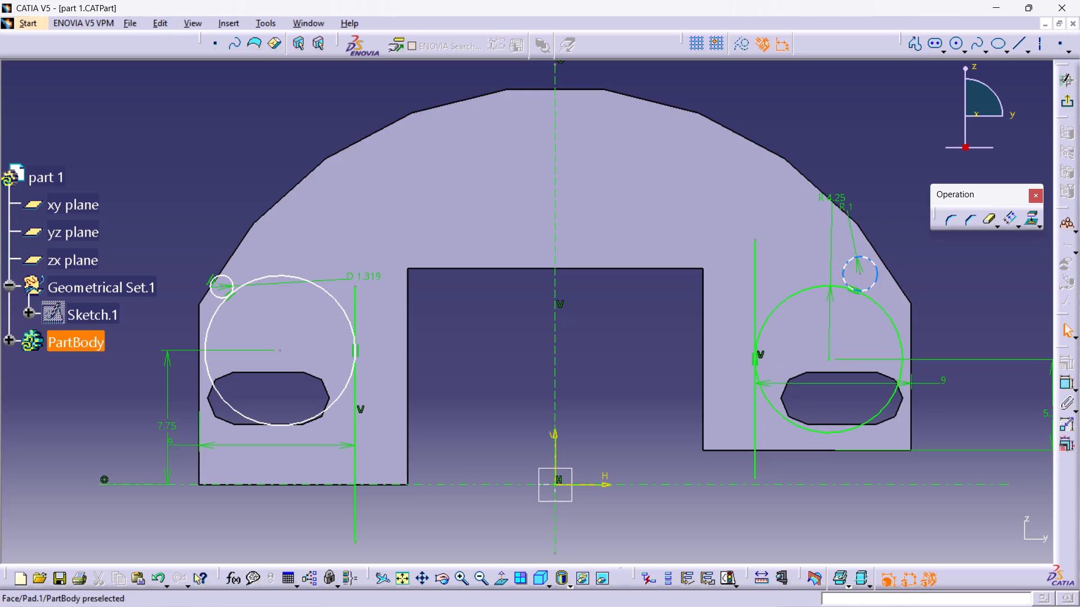
left_click_drag(877, 279, 877, 286)
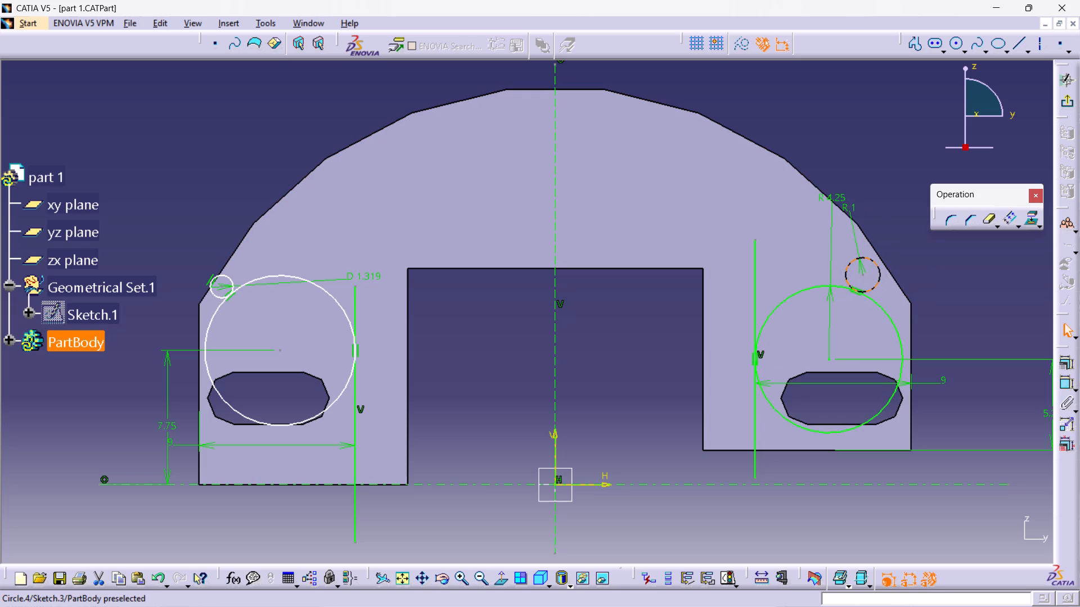
Make the small right circle tangent to the arch's outer edge.
left_click_drag(877, 286, 882, 288)
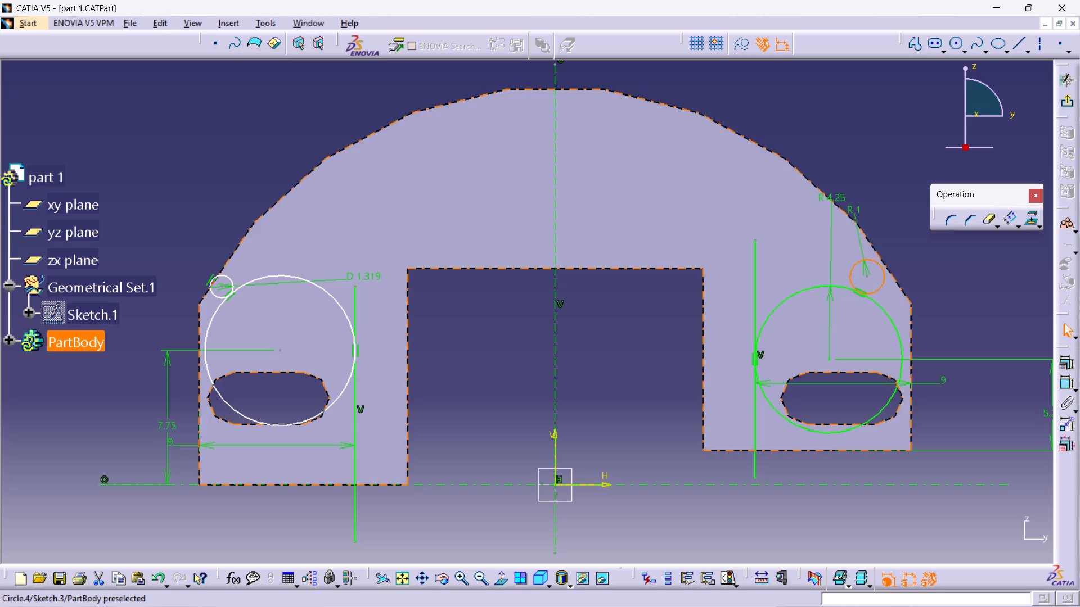
left_click(960, 282)
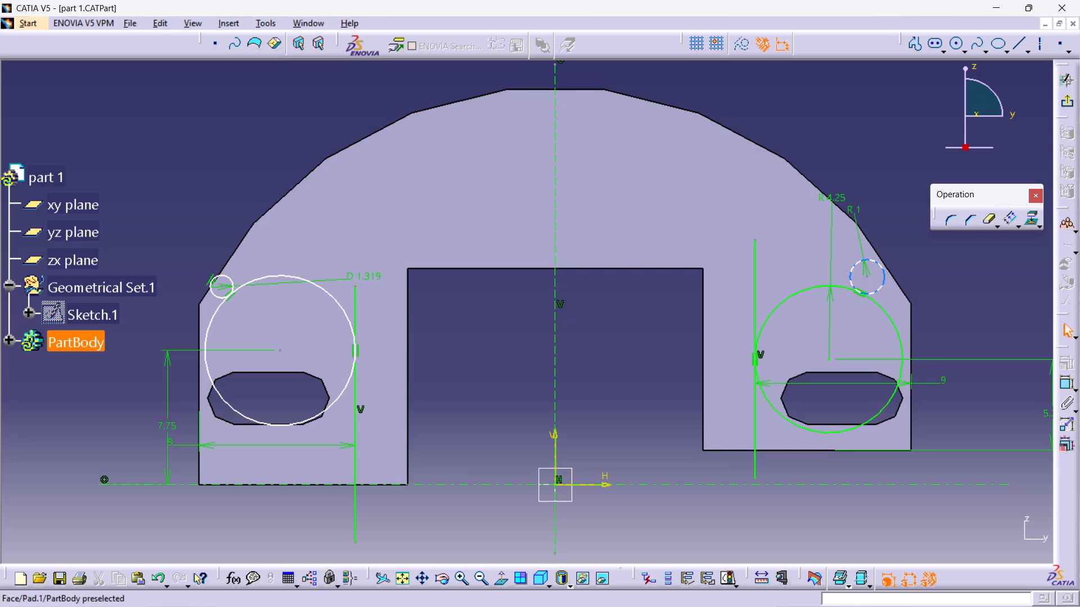
left_click(881, 268)
left_click(892, 271, "ctrl")
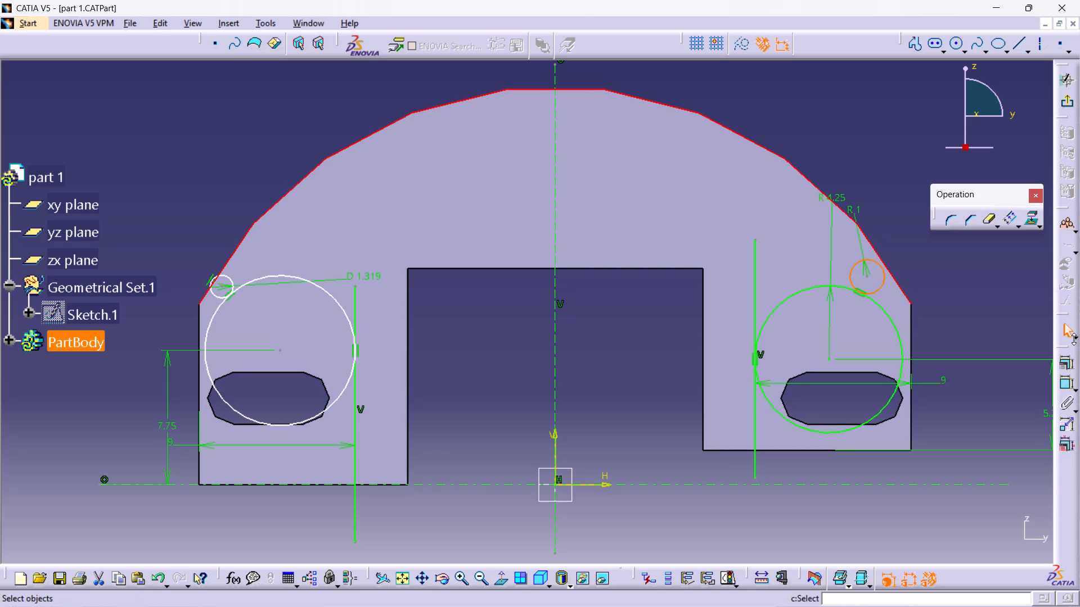
left_click(1065, 378)
right_click(962, 292)
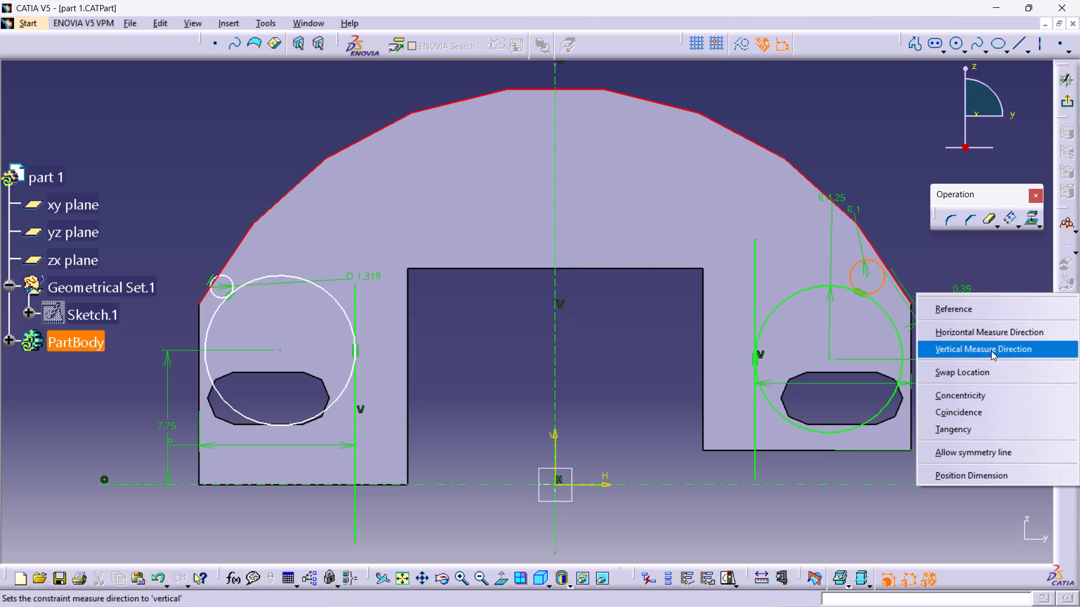
left_click(985, 428)
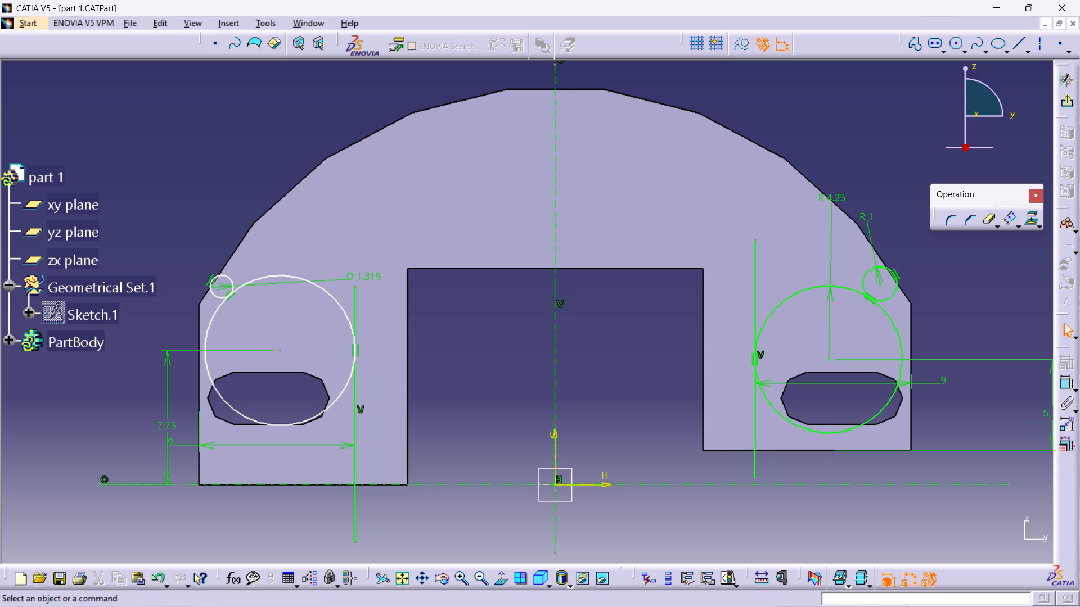
left_click(965, 296)
Dimension the radii of the large and small circles on the left leg.
middle_click_drag(976, 309, 949, 290, "ctrl")
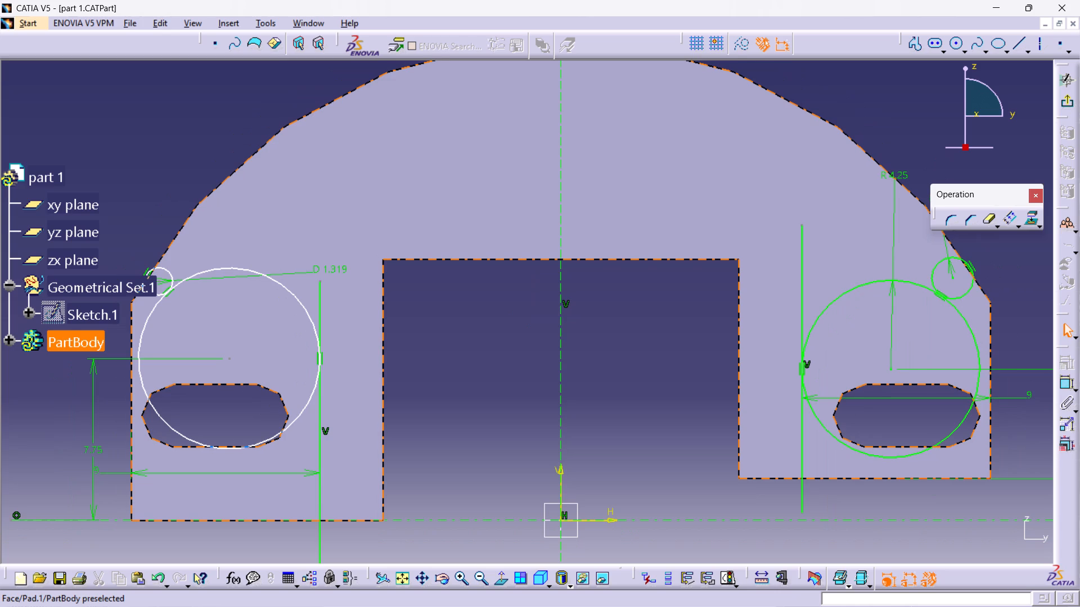
double_click(1065, 384)
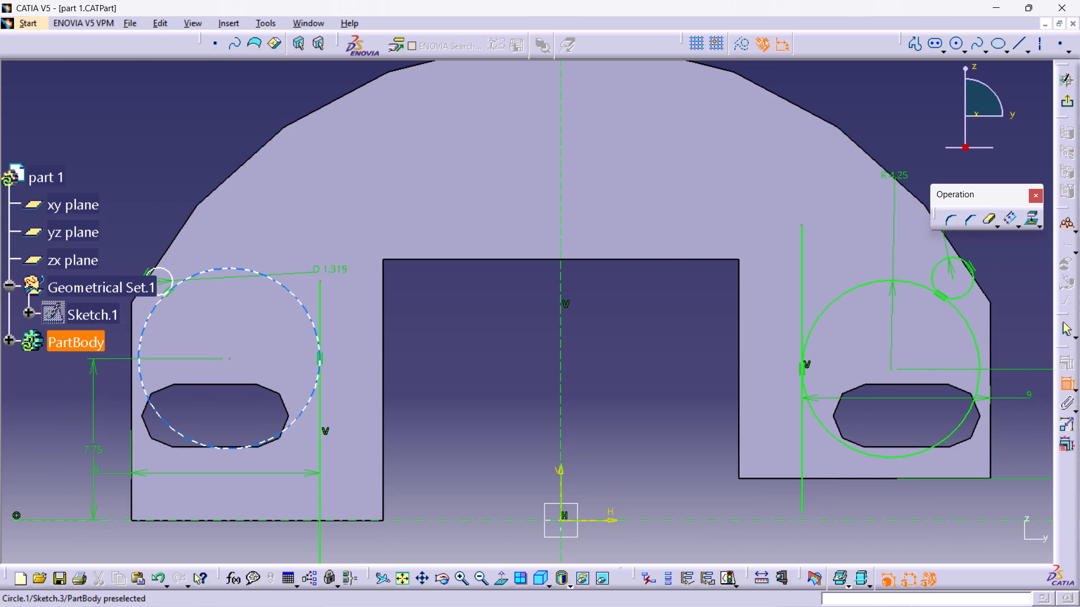
left_click(240, 270)
left_click(120, 160)
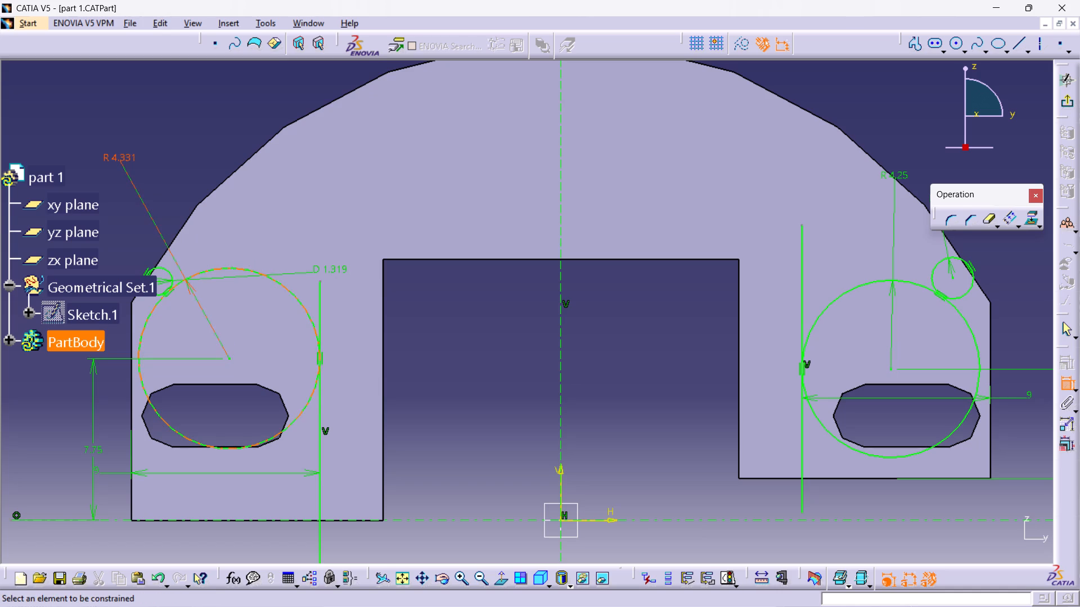
left_click(161, 269)
left_click(128, 224)
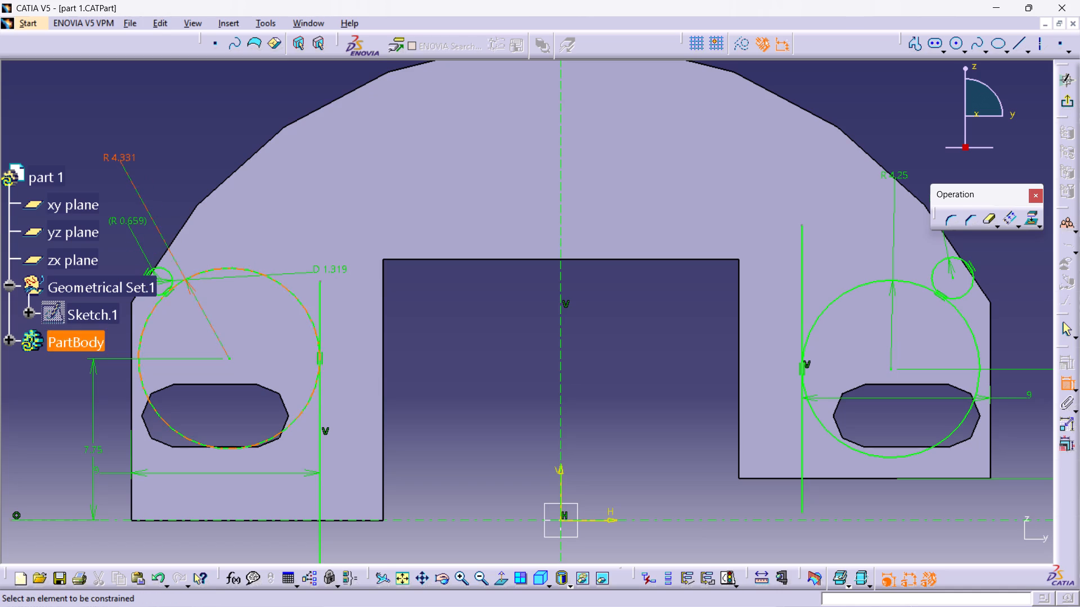
Set the large left circle's radius to 4.25 mm.
middle_click_drag(183, 209, 247, 162)
middle_click_drag(244, 128, 244, 155)
scroll(244, 155, "up", 1)
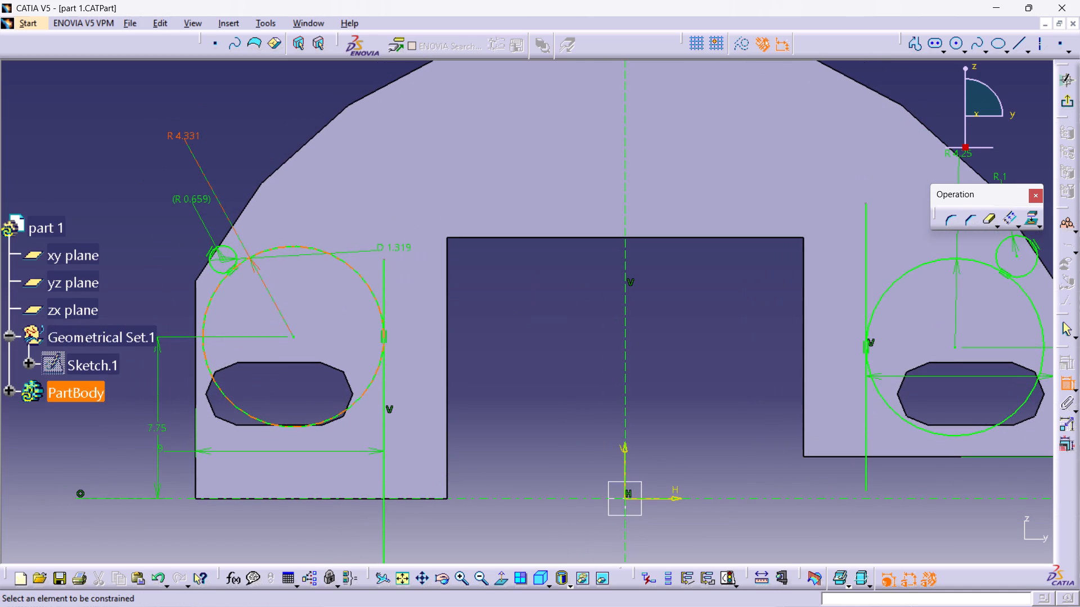
double_click(191, 133)
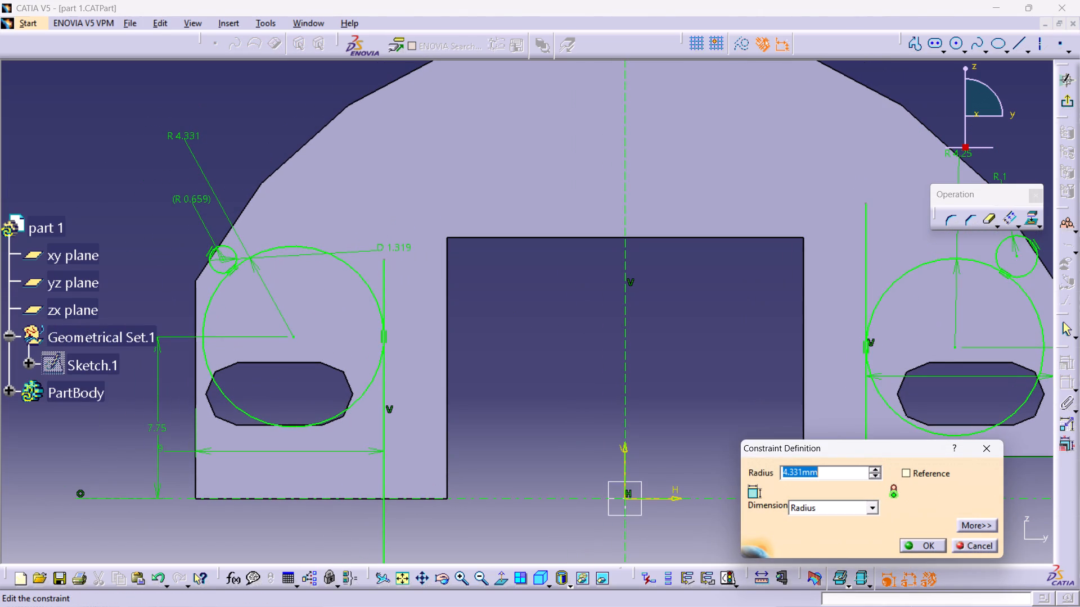
right_click(393, 247)
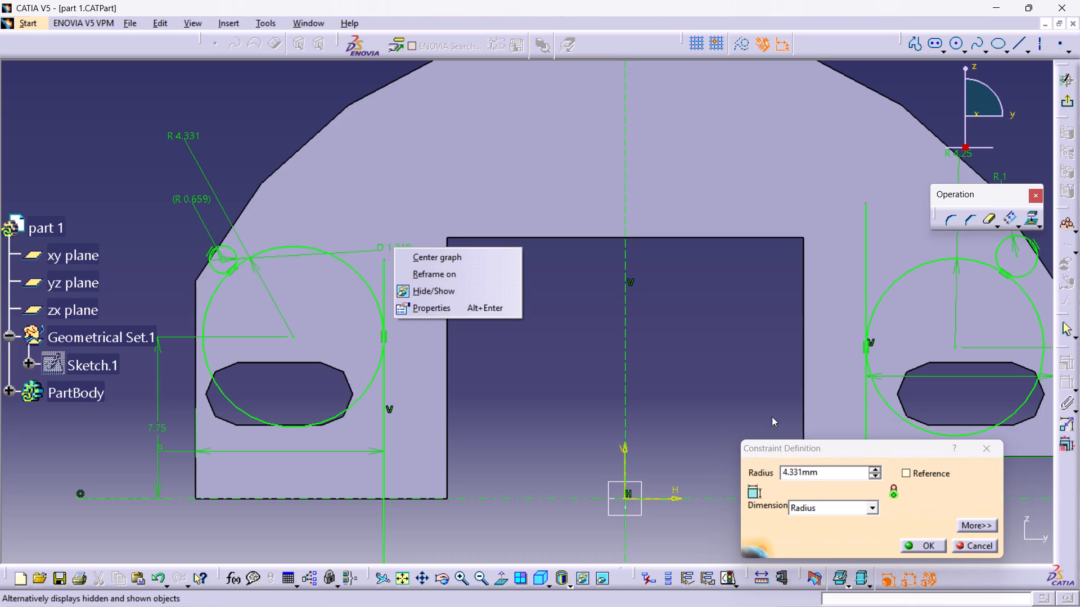
double_click(817, 467)
type("4.25")
key("Return")
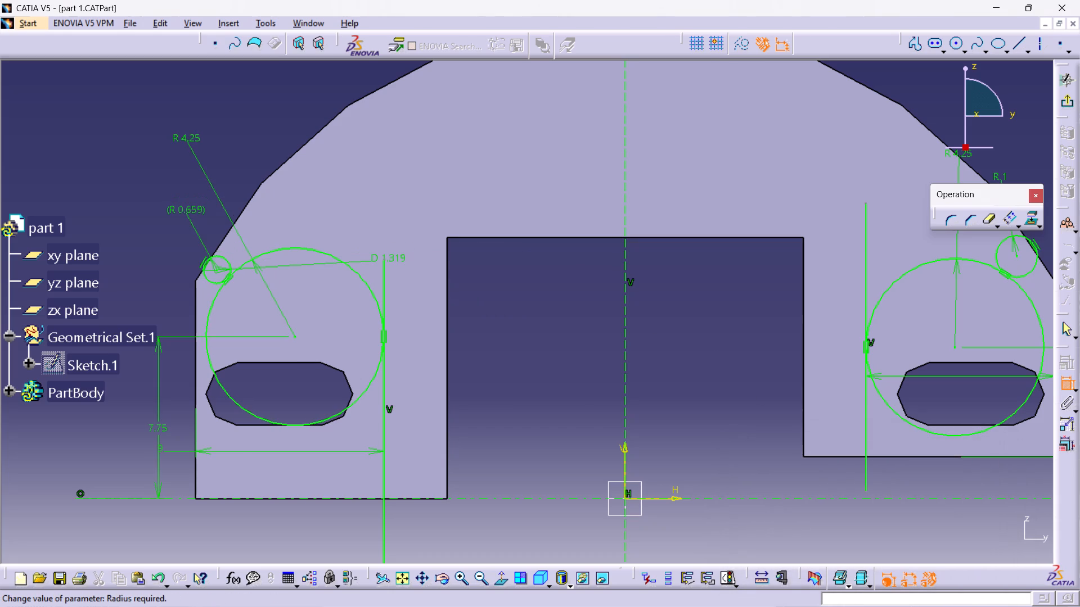
Delete the small left circle's diameter dimension and its reference radius dimension.
right_click(389, 256)
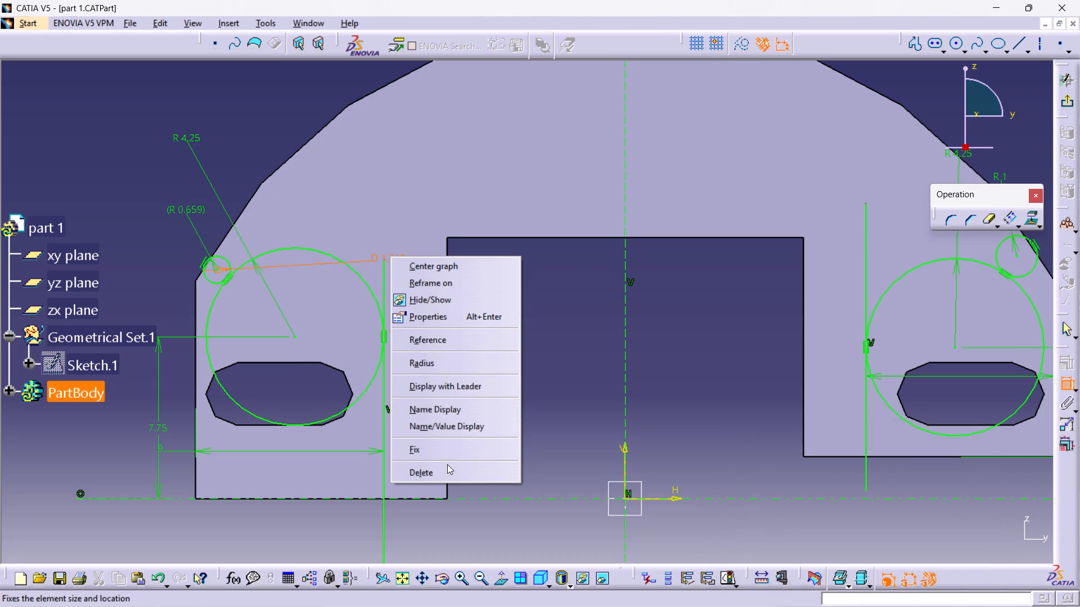
left_click(448, 467)
right_click(190, 211)
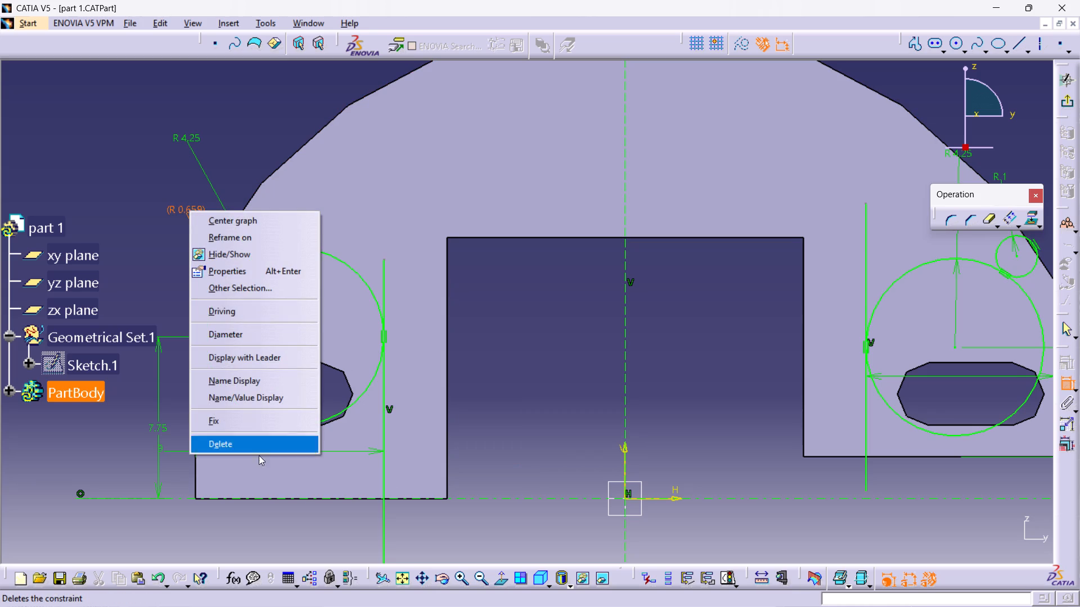
left_click(253, 447)
Dimension the small left circle's radius again as a driving dimension and set it to 1 mm.
left_click(220, 259)
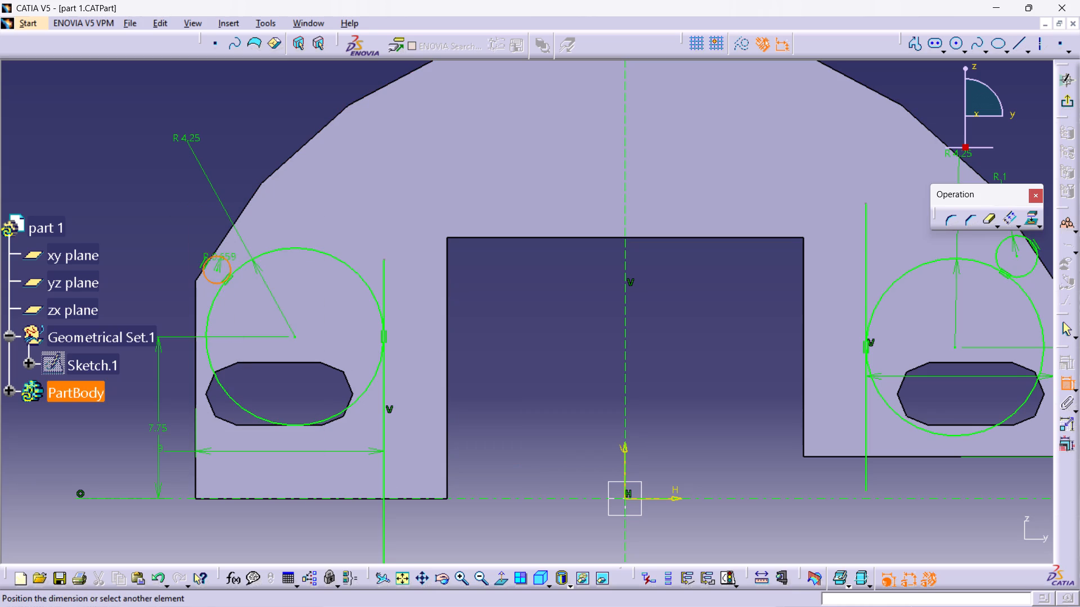
left_click(196, 225)
double_click(199, 223)
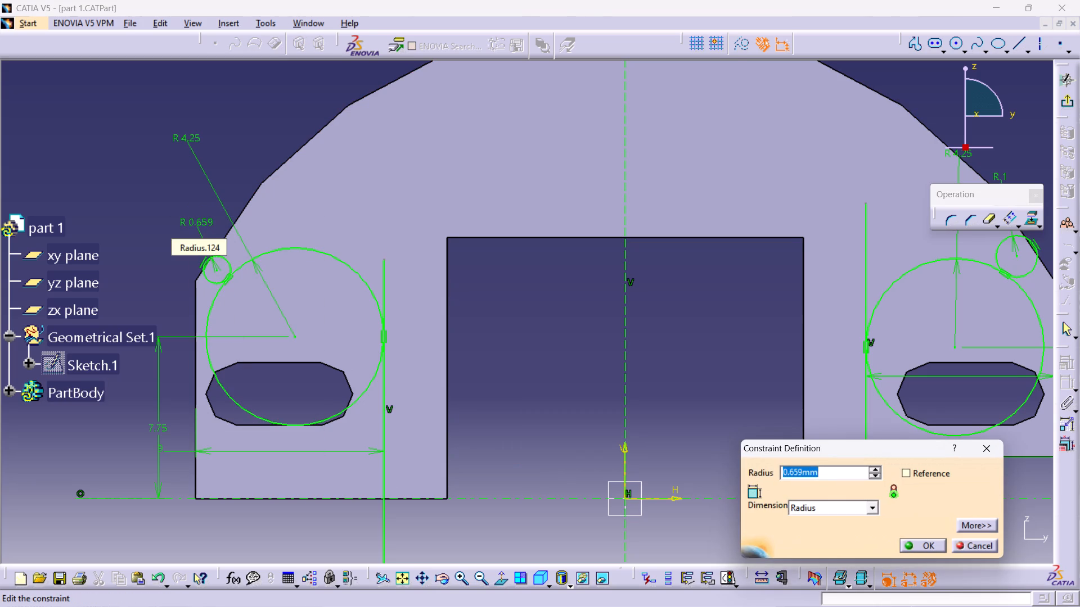
key("1")
key("Return")
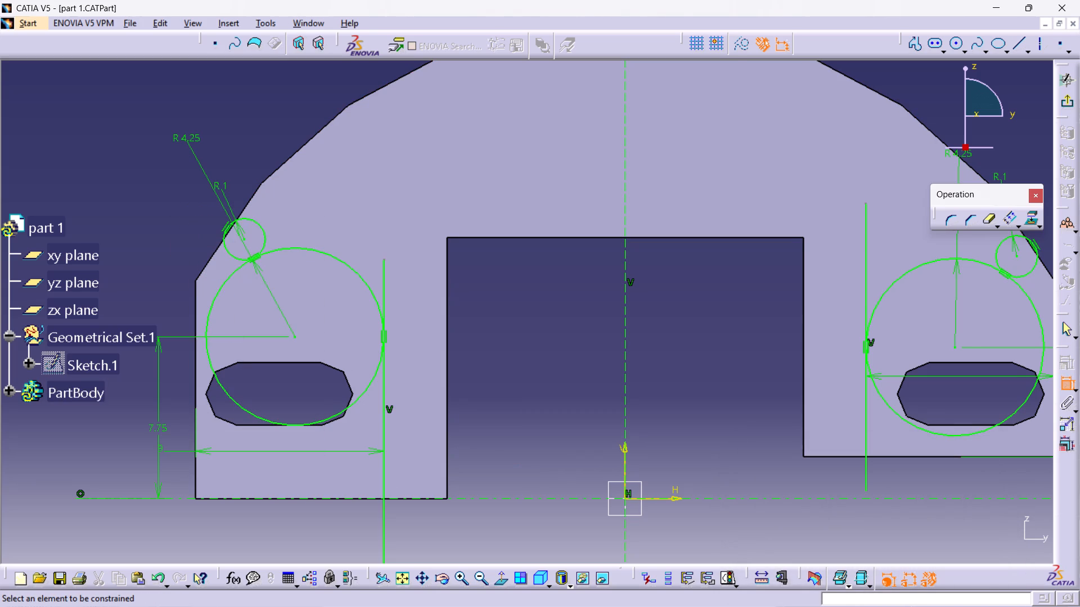
left_click(142, 194)
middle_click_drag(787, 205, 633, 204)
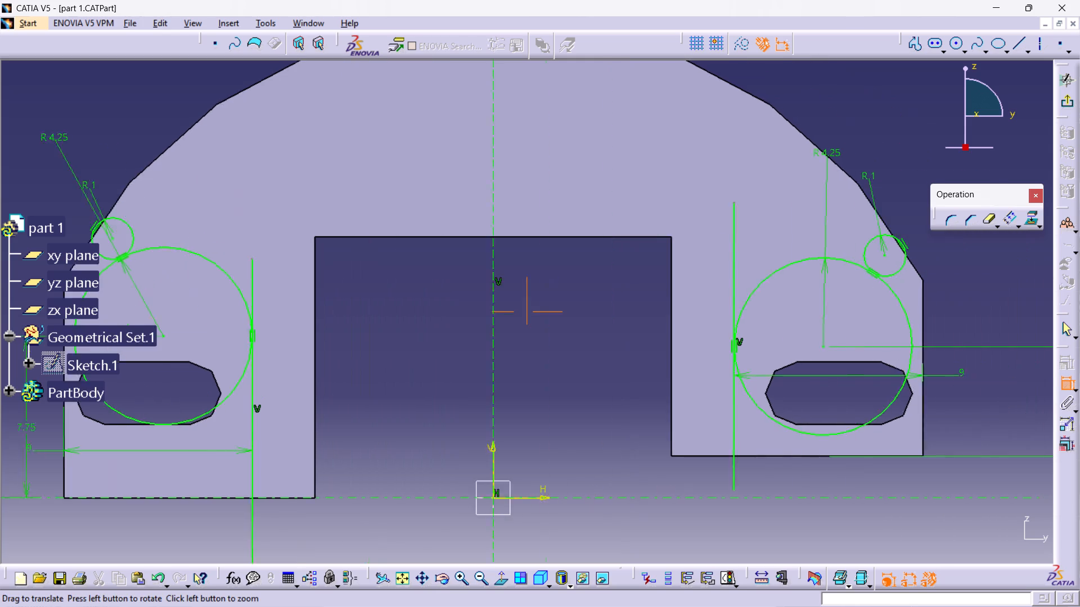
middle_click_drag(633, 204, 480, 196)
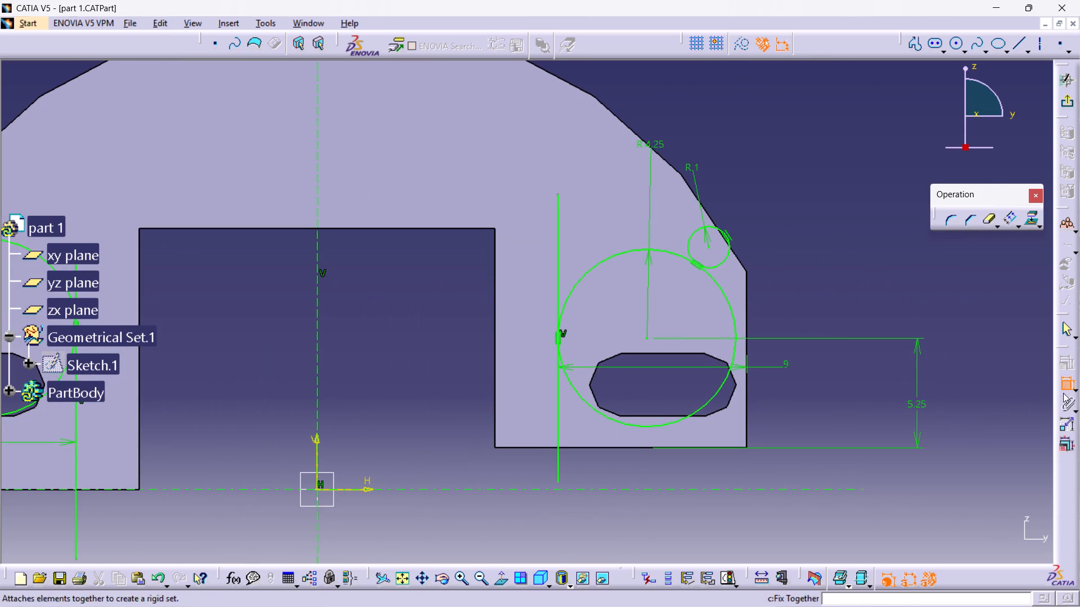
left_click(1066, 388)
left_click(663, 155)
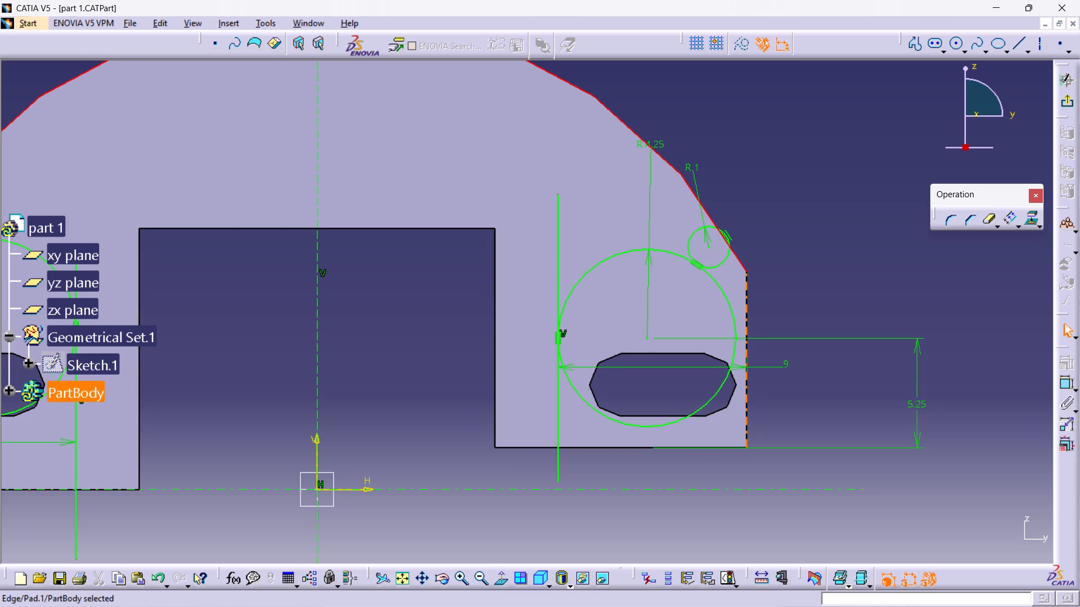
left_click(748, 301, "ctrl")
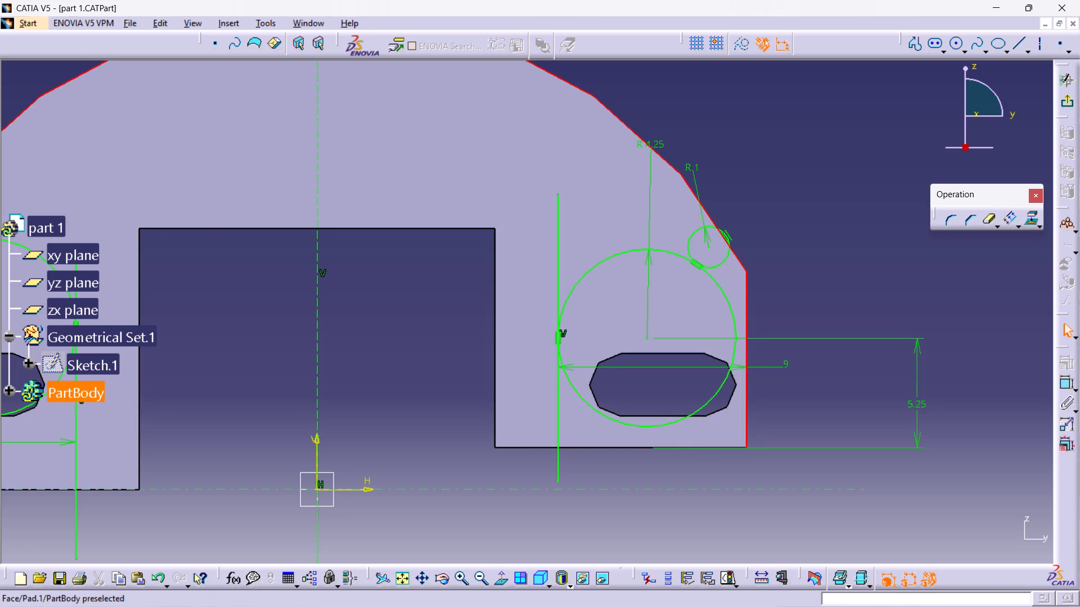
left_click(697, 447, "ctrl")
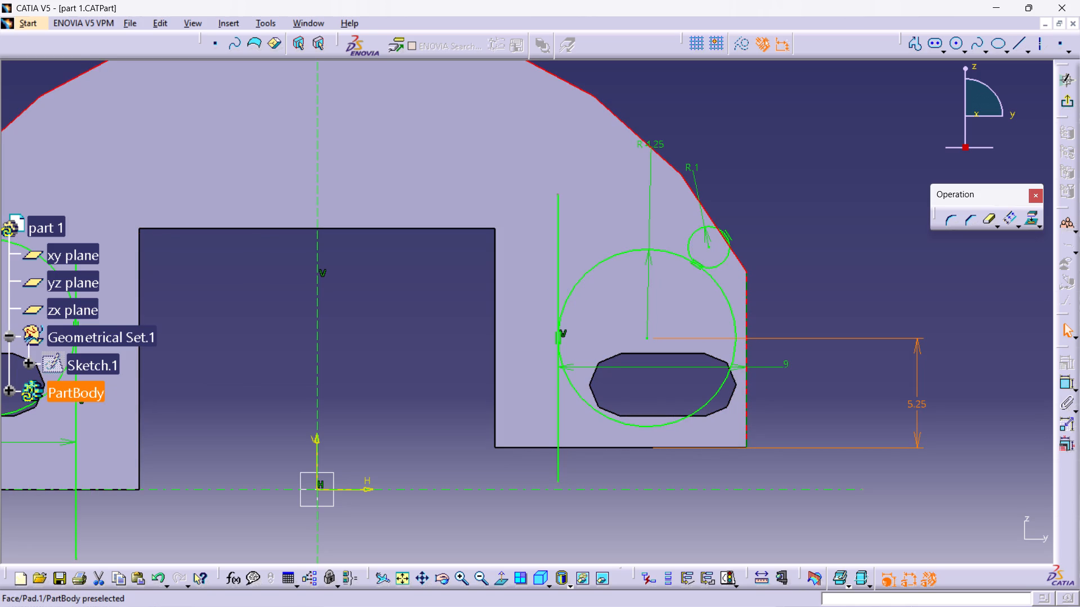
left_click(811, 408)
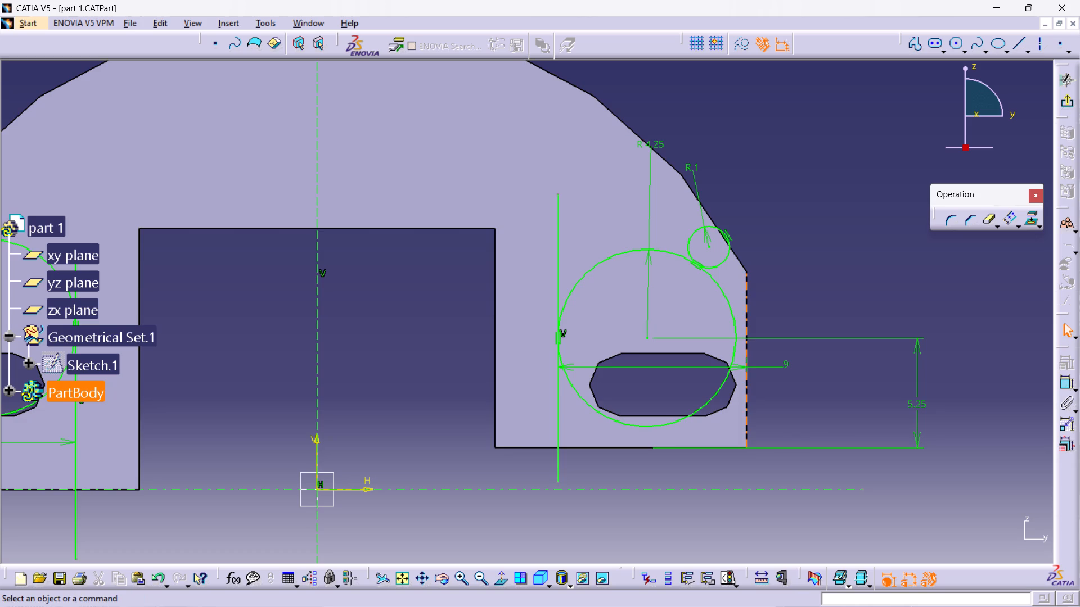
Project the arch's outer edge, the right leg's outer and bottom edges, and the left leg's inner and outer edges onto the sketch plane.
left_click(748, 301, "ctrl")
left_click(741, 265, "ctrl")
middle_click_drag(582, 386, 620, 318)
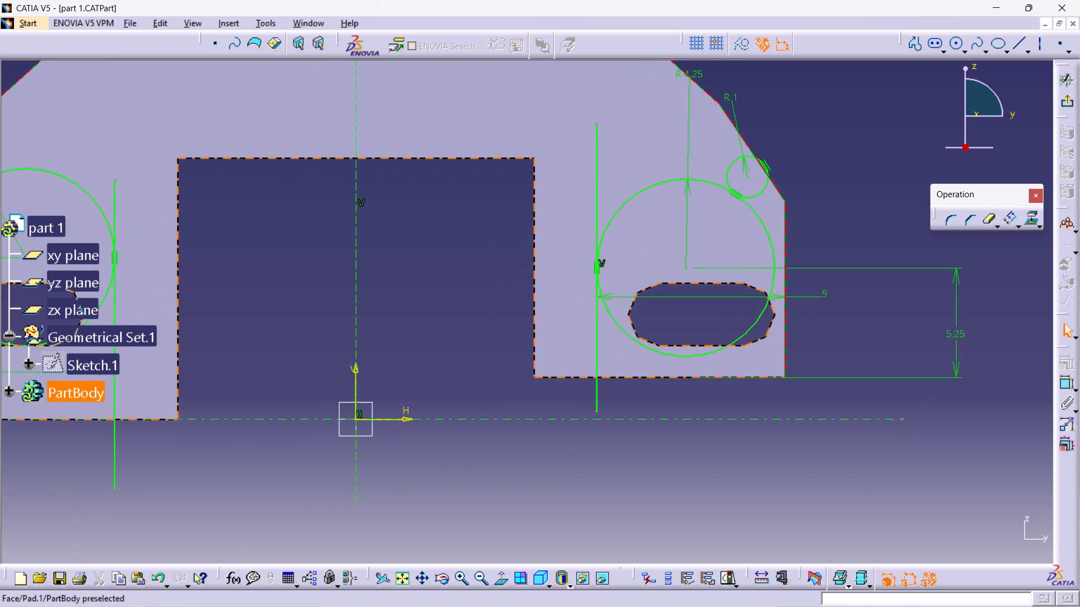
left_click(615, 377, "ctrl")
middle_click_drag(404, 331, 490, 329)
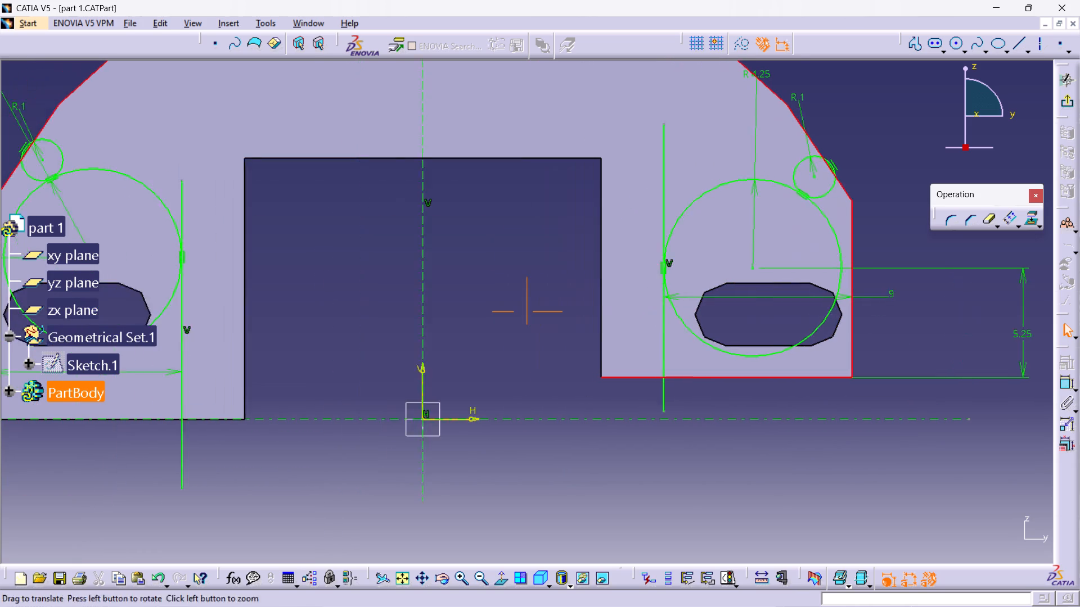
middle_click_drag(490, 329, 672, 288)
scroll(672, 288, "up", 1)
left_click(448, 350, "ctrl")
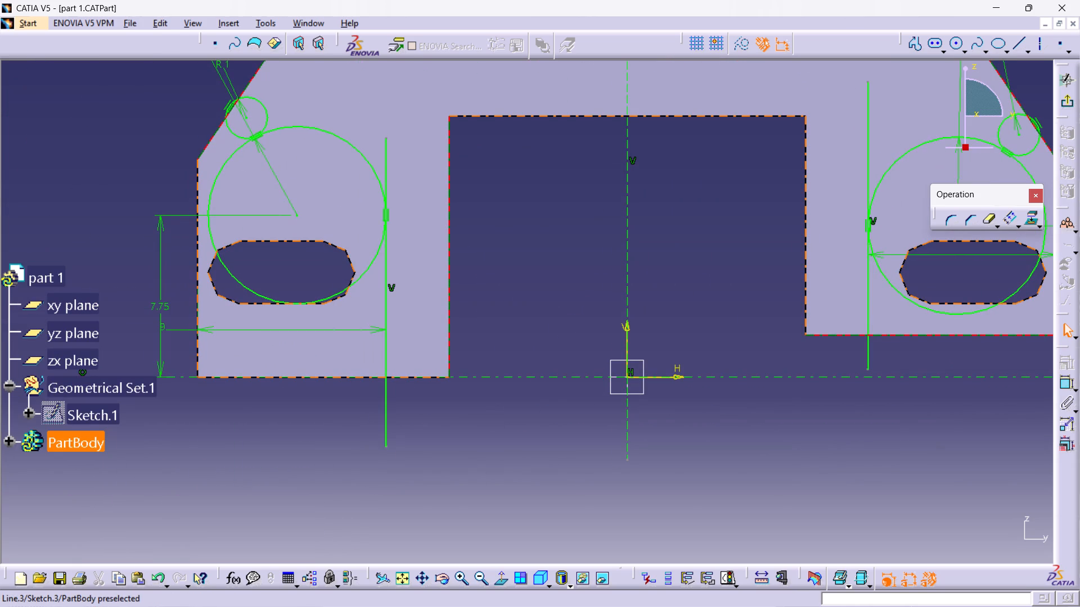
left_click(196, 277, "ctrl")
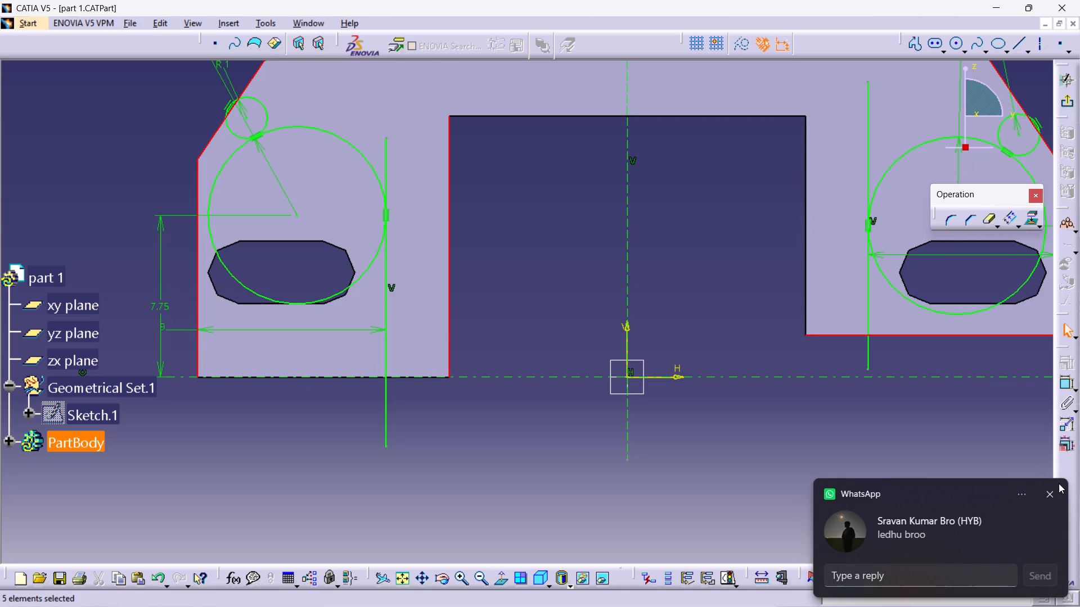
left_click(1051, 490)
middle_click_drag(508, 226, 549, 250)
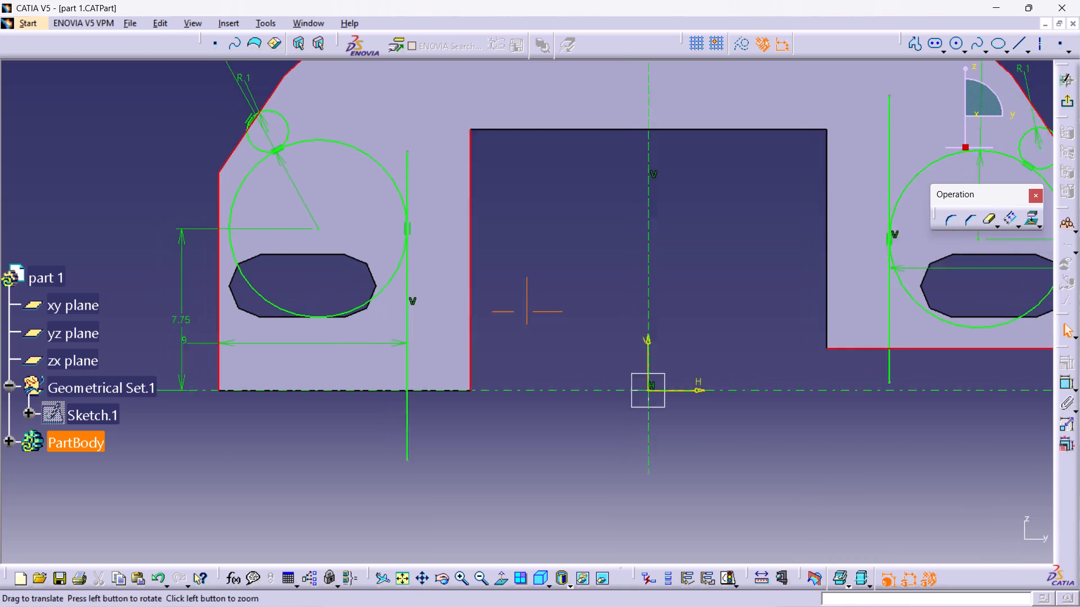
middle_click_drag(549, 250, 512, 207)
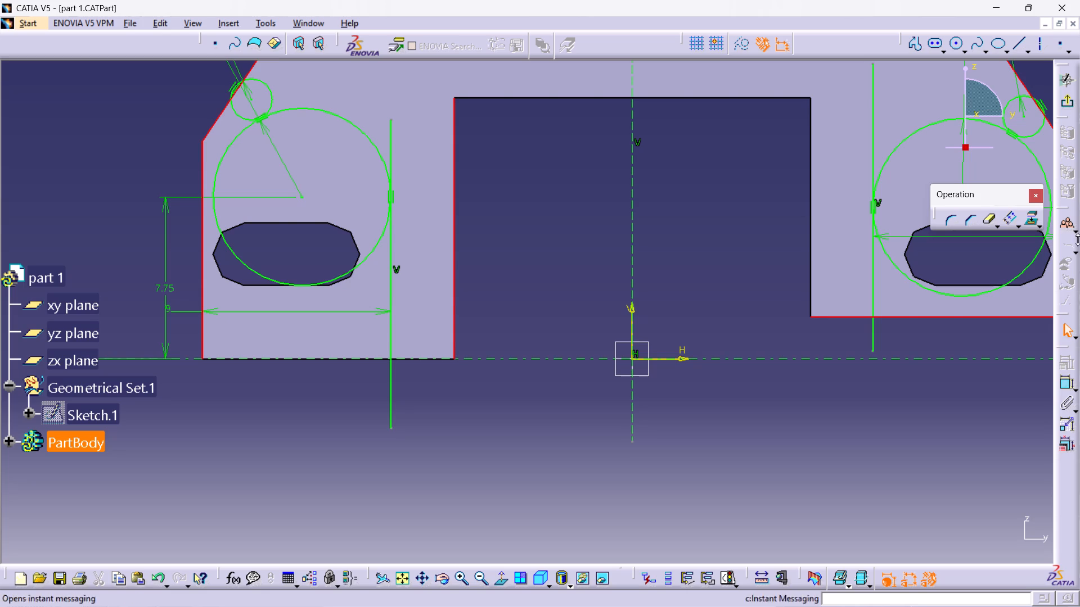
left_click(1030, 219)
left_click(700, 265)
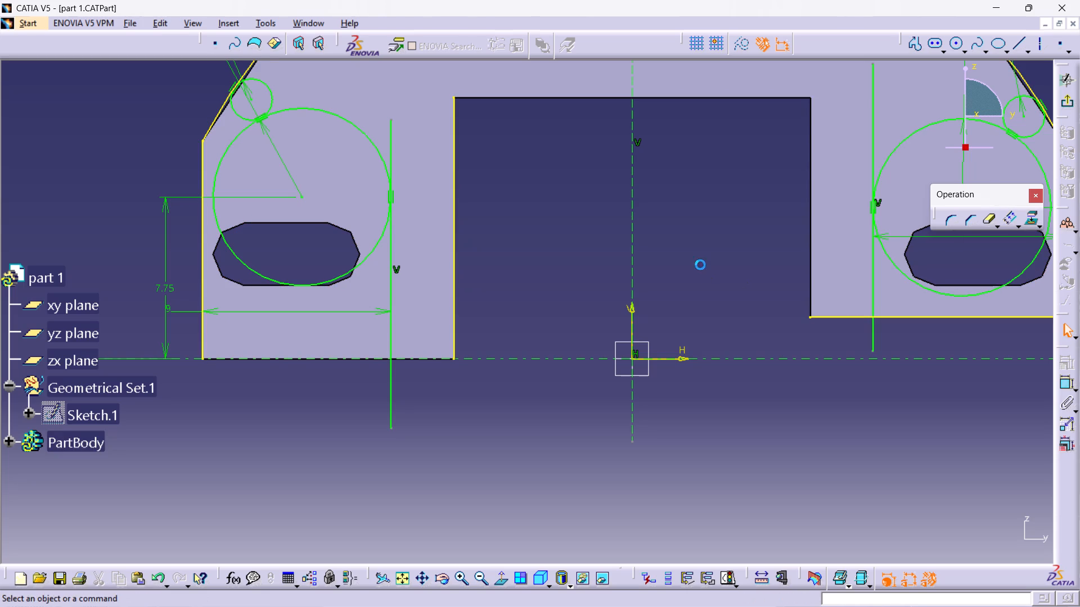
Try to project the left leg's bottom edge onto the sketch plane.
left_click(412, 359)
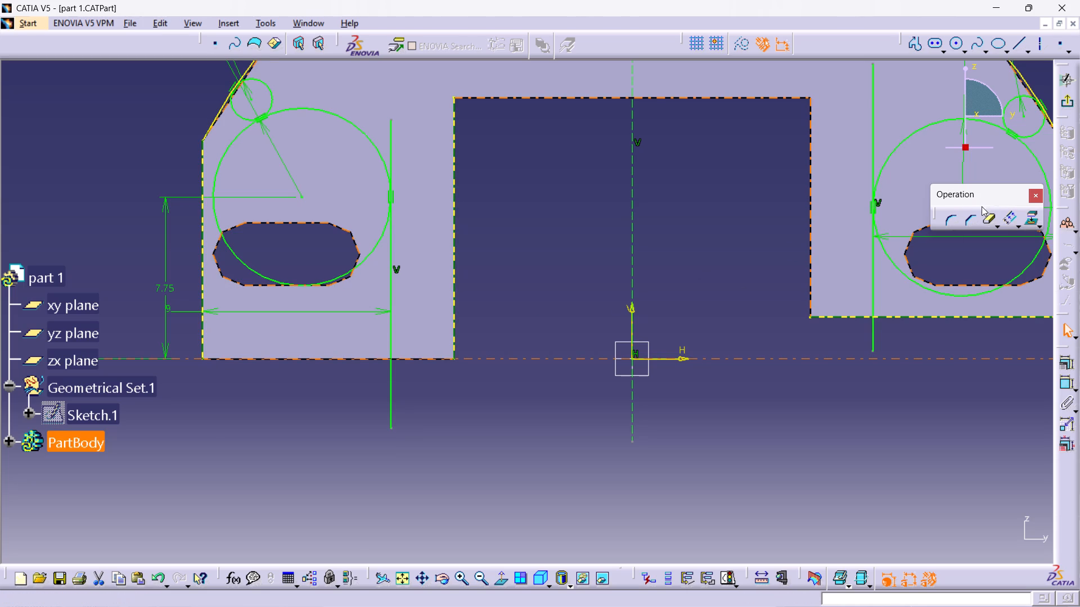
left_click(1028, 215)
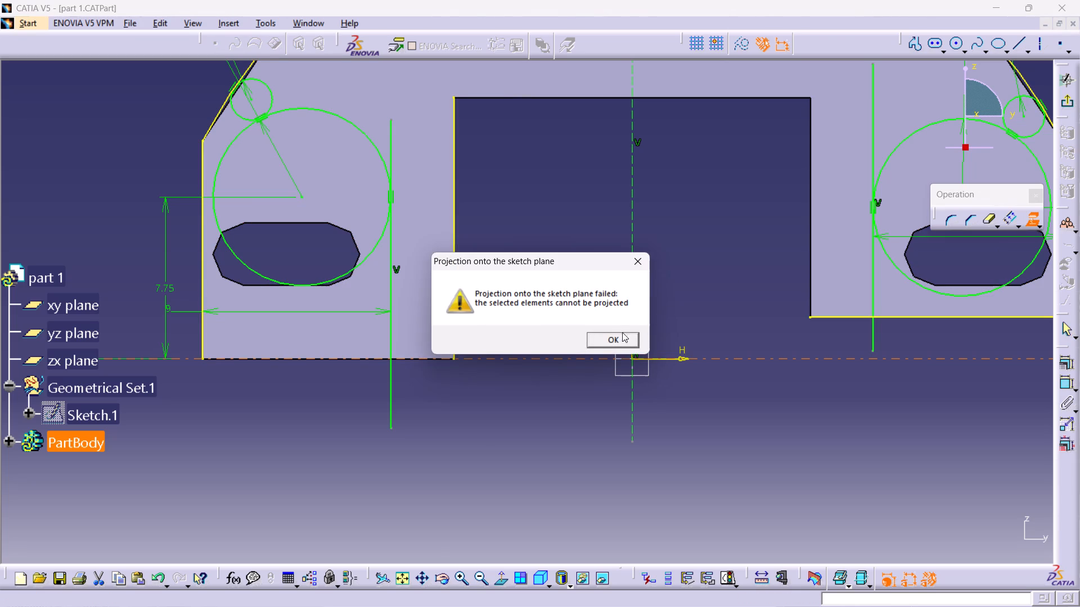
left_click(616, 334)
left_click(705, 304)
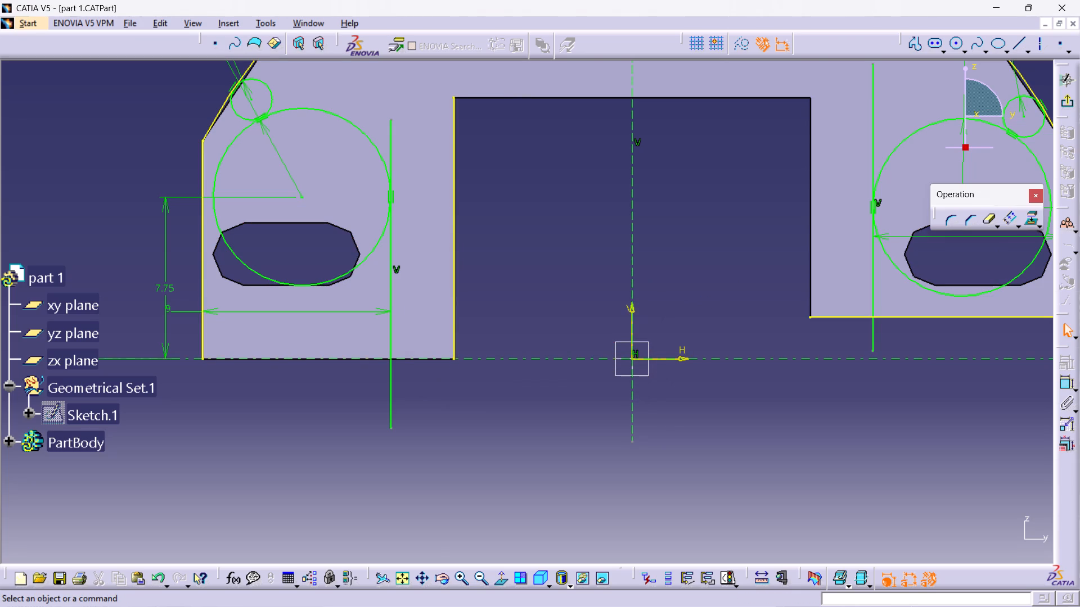
Project the pad's whole front face onto the sketch plane, including the notch edges and both slot outlines.
left_click(1024, 220)
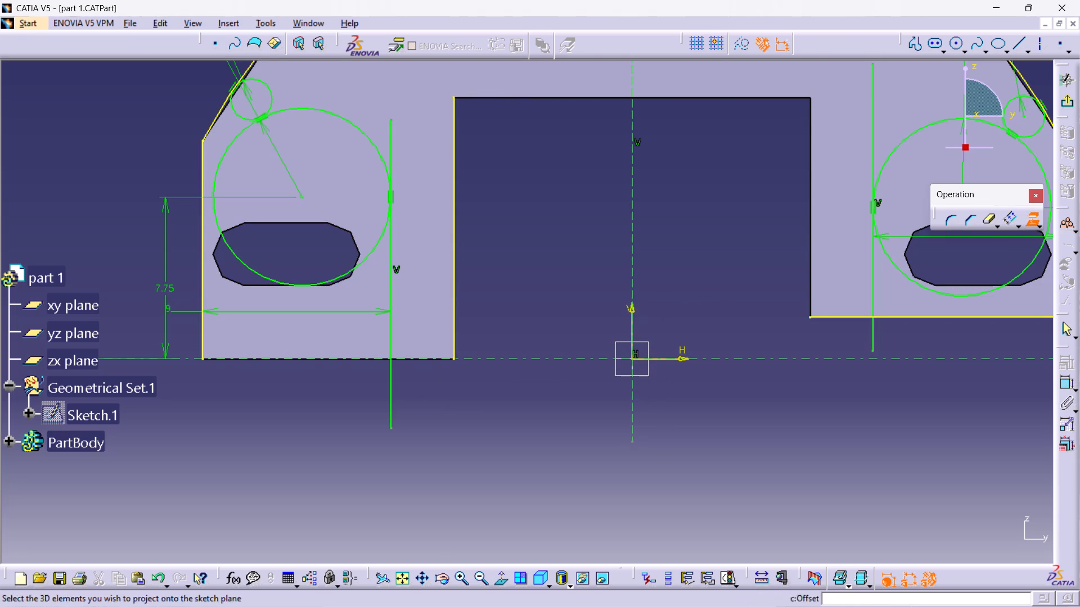
left_click(429, 348)
left_click(575, 264)
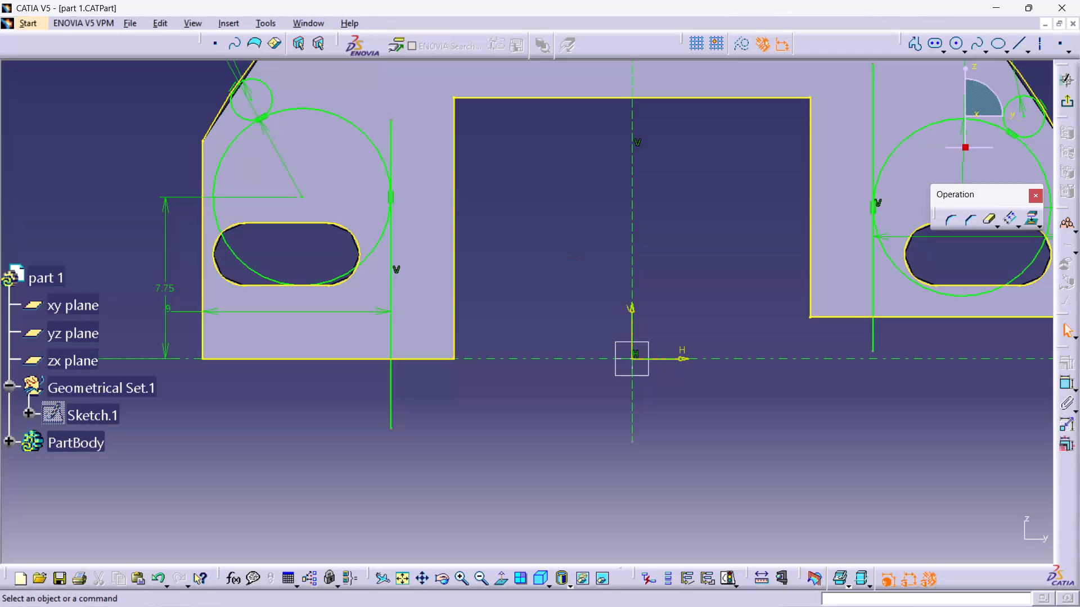
Convert the projected notch edges, the right leg's edges, the right slot outline and the left slot's end arcs to construction elements.
middle_click_drag(584, 196, 585, 244, "ctrl")
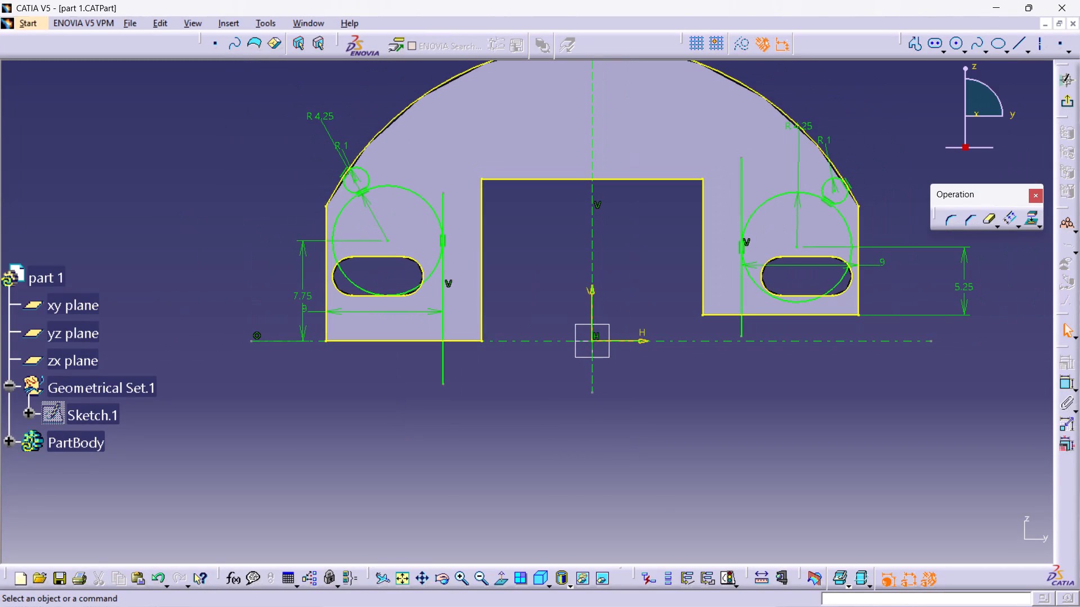
left_click(480, 243)
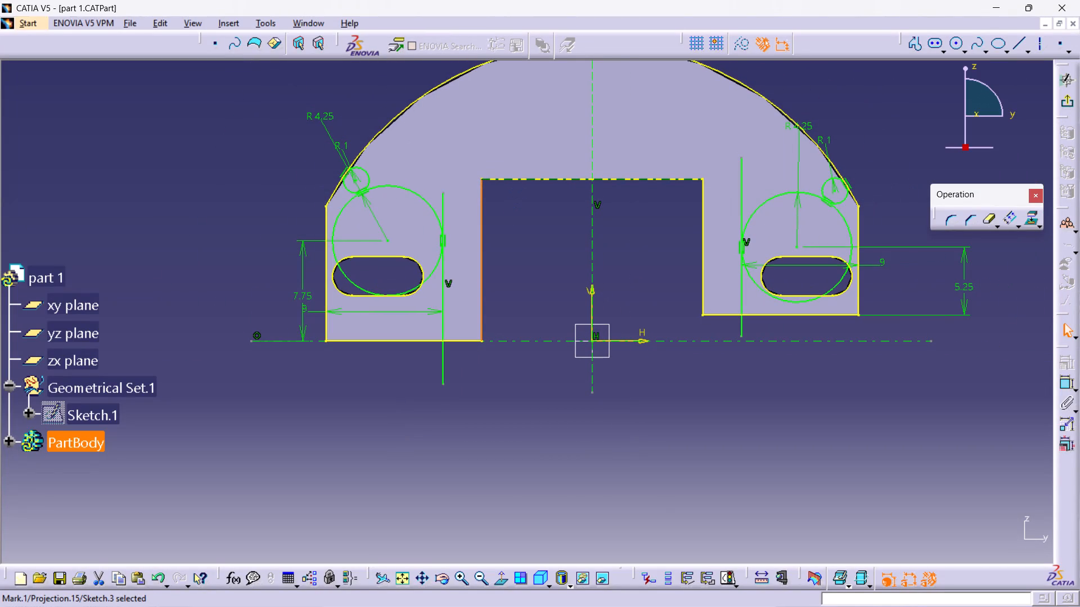
left_click(523, 179, "ctrl")
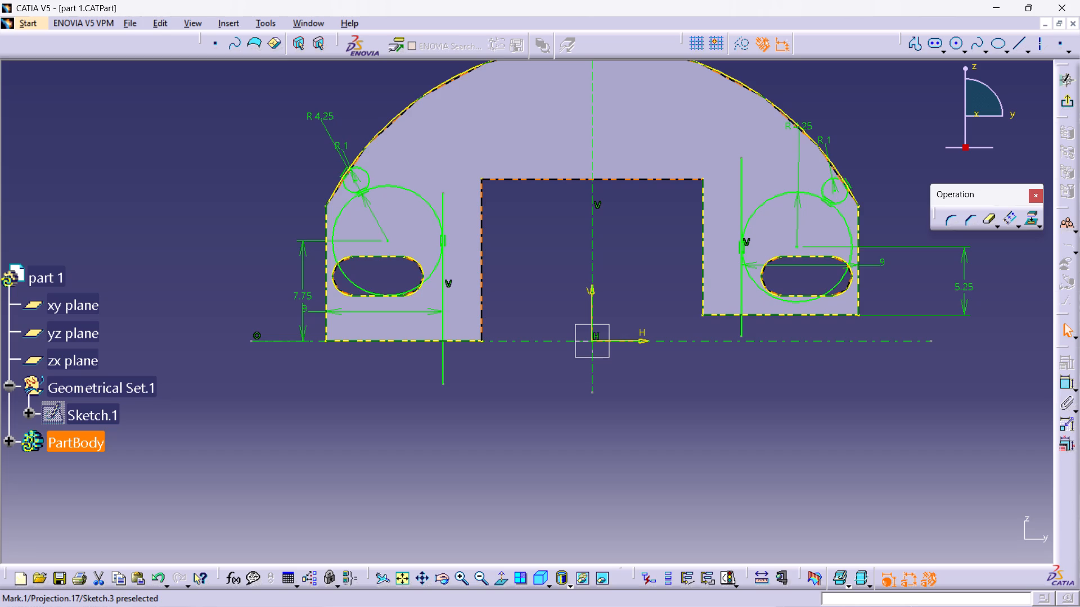
left_click(700, 227, "ctrl")
left_click(704, 224, "ctrl")
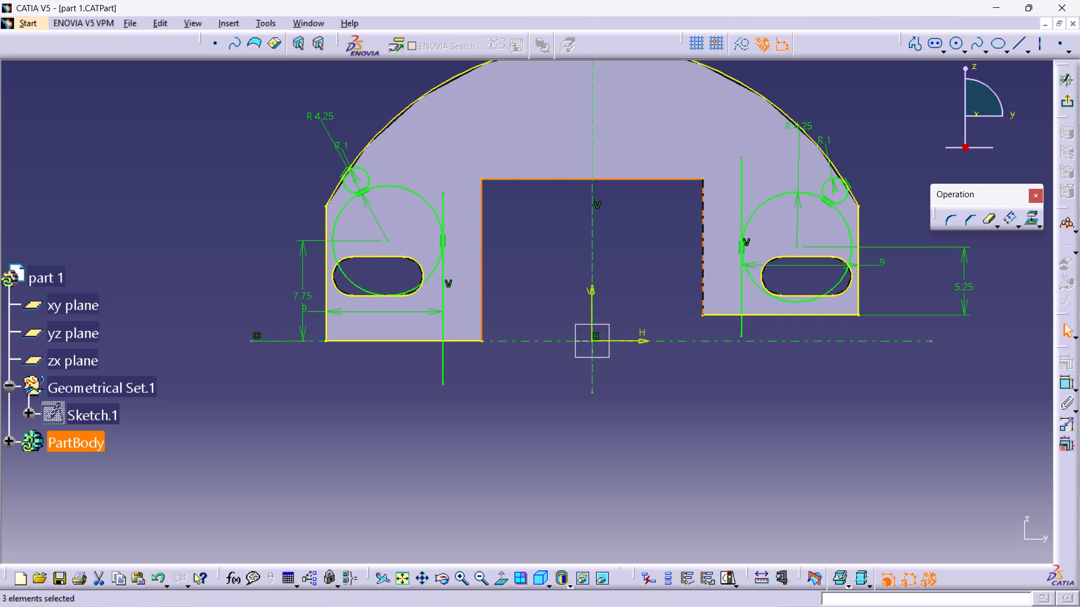
left_click(732, 318, "ctrl")
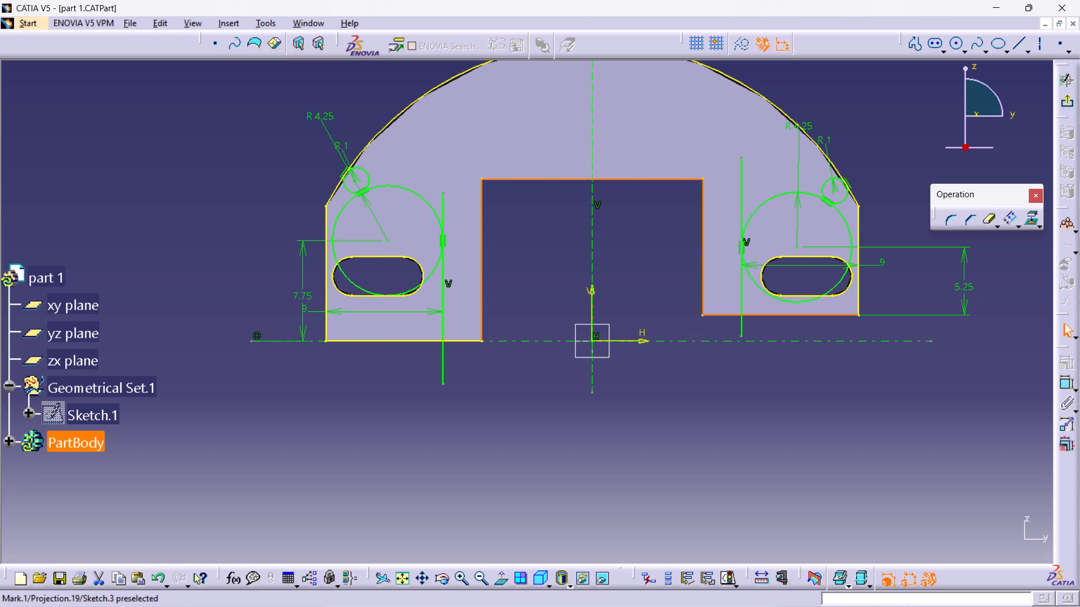
left_click(861, 281, "ctrl")
left_click(840, 291, "ctrl")
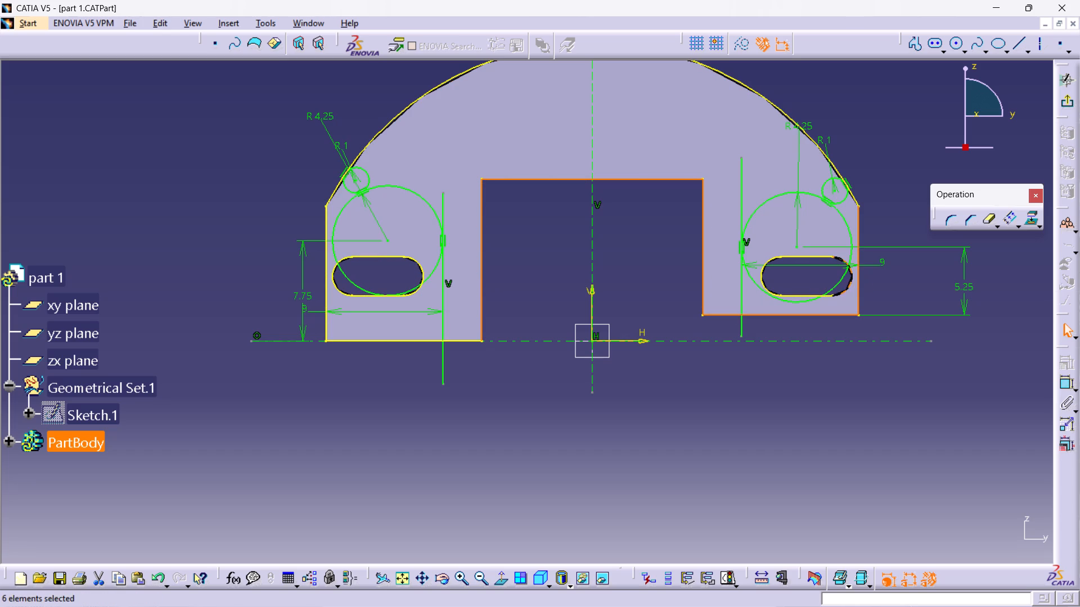
left_click(796, 297, "ctrl")
left_click(768, 291, "ctrl")
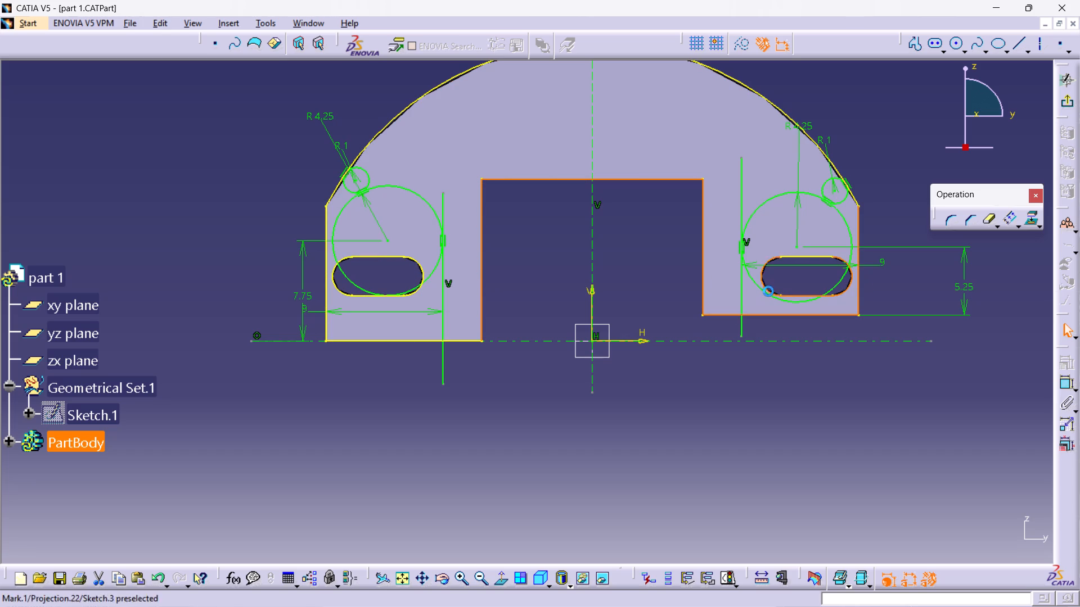
left_click(790, 259, "ctrl")
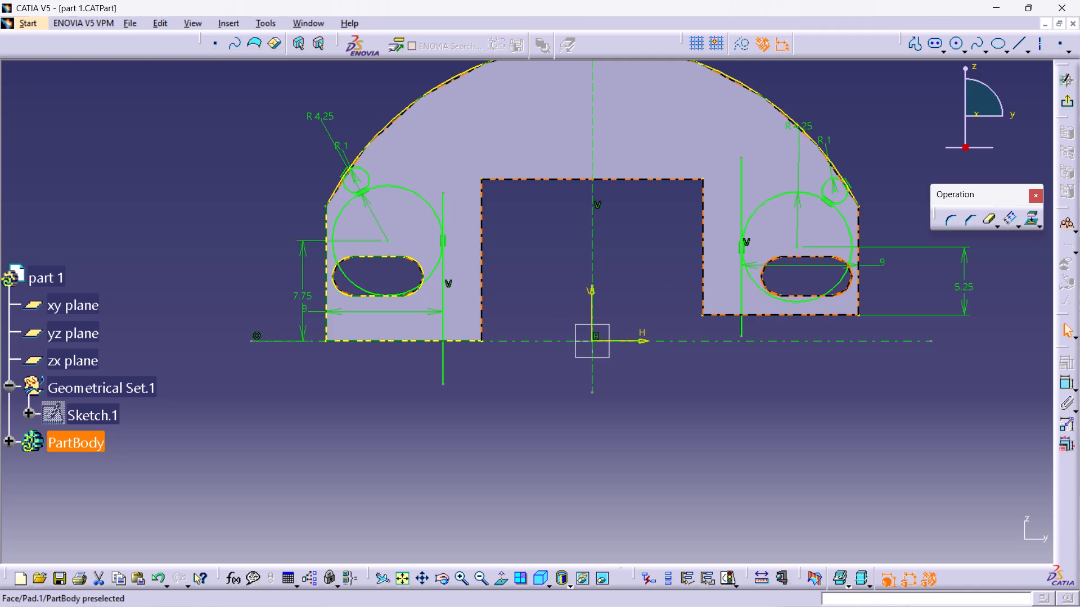
left_click(418, 296, "ctrl")
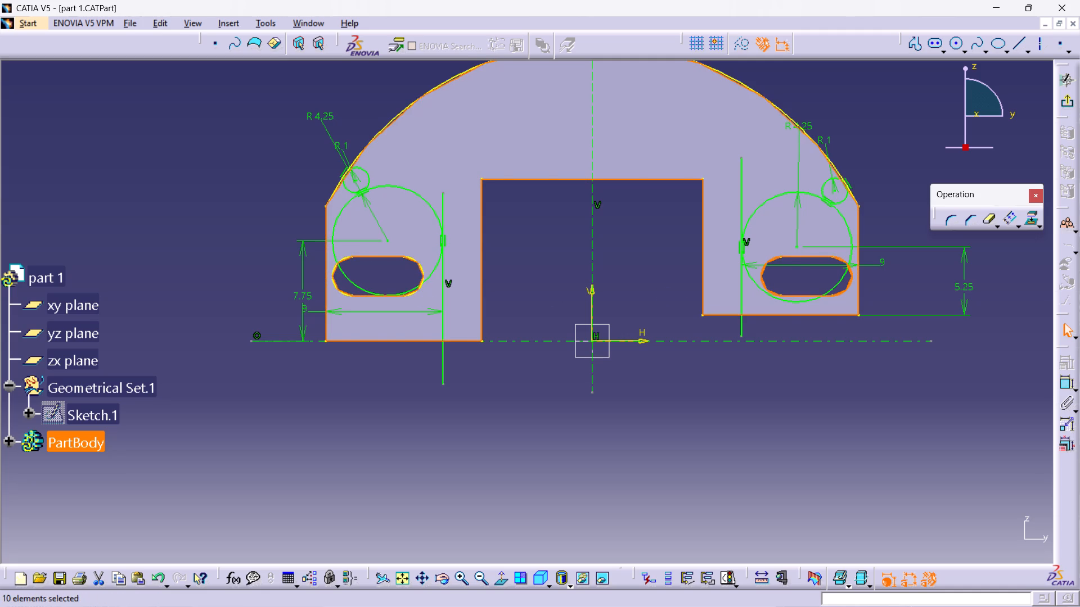
left_click(520, 291, "ctrl")
left_click(509, 291, "ctrl")
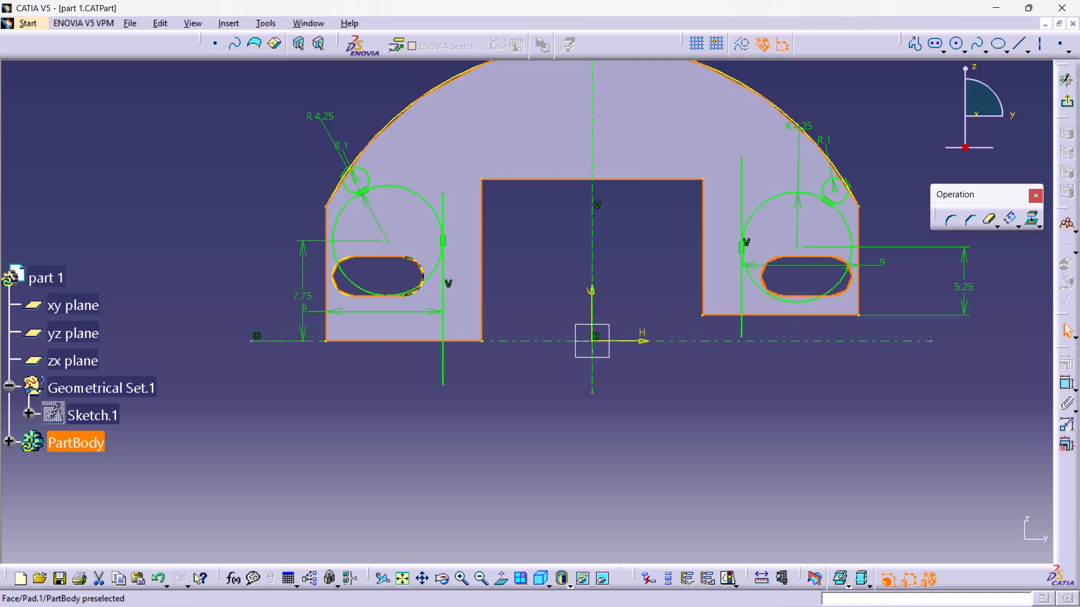
left_click(417, 286, "ctrl")
left_click(337, 283, "ctrl")
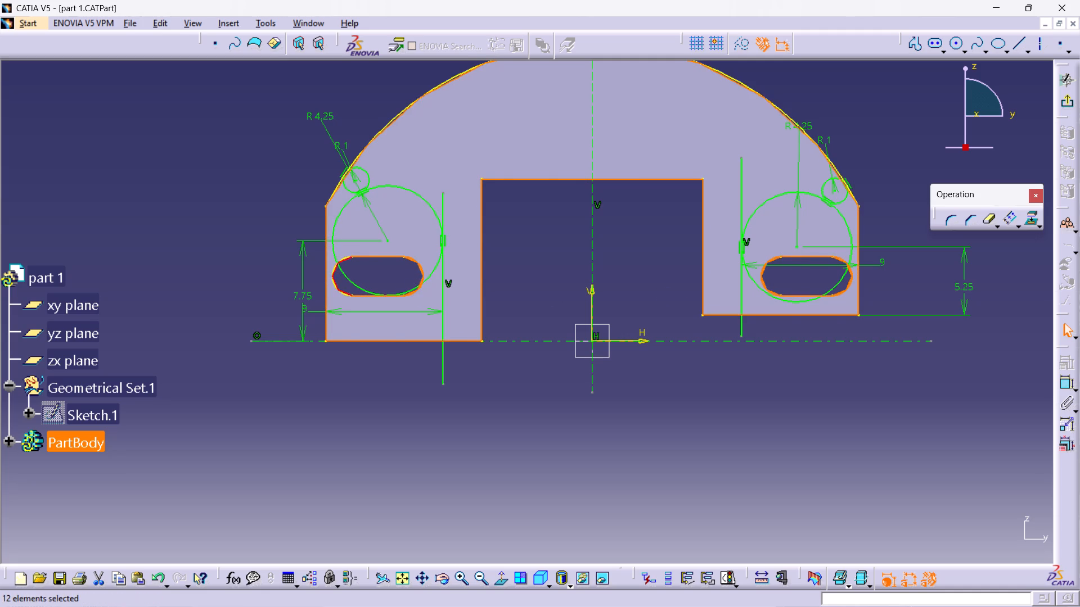
left_click(332, 275, "ctrl")
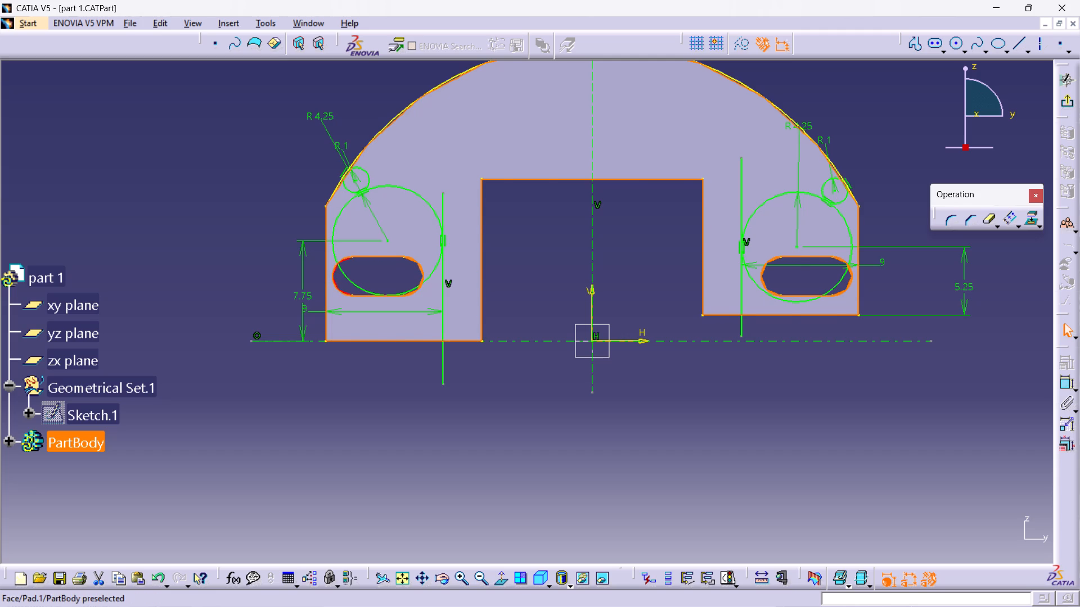
left_click(744, 42)
left_click(871, 101)
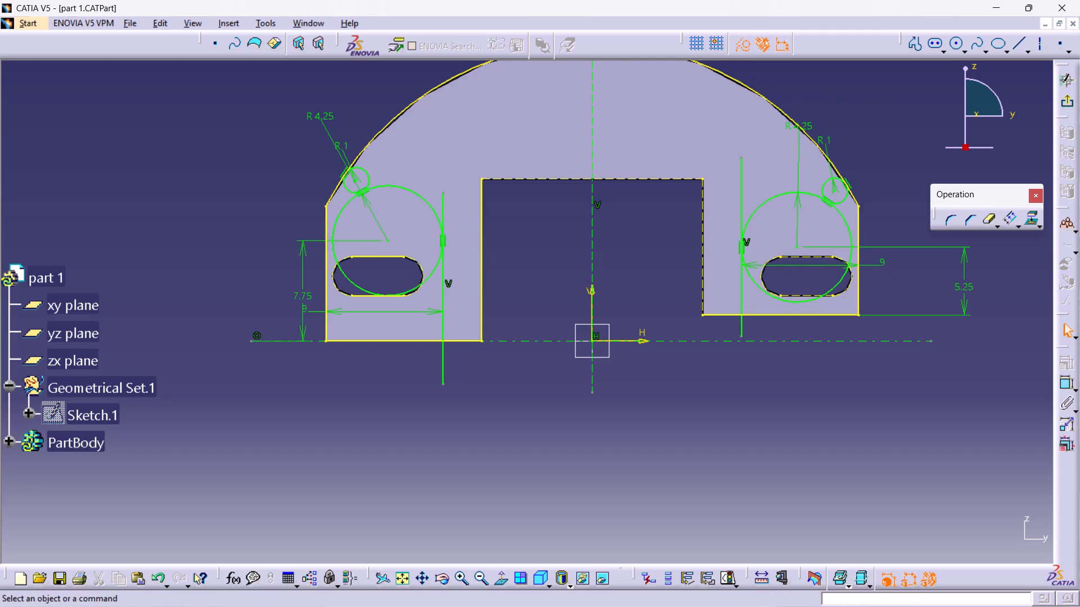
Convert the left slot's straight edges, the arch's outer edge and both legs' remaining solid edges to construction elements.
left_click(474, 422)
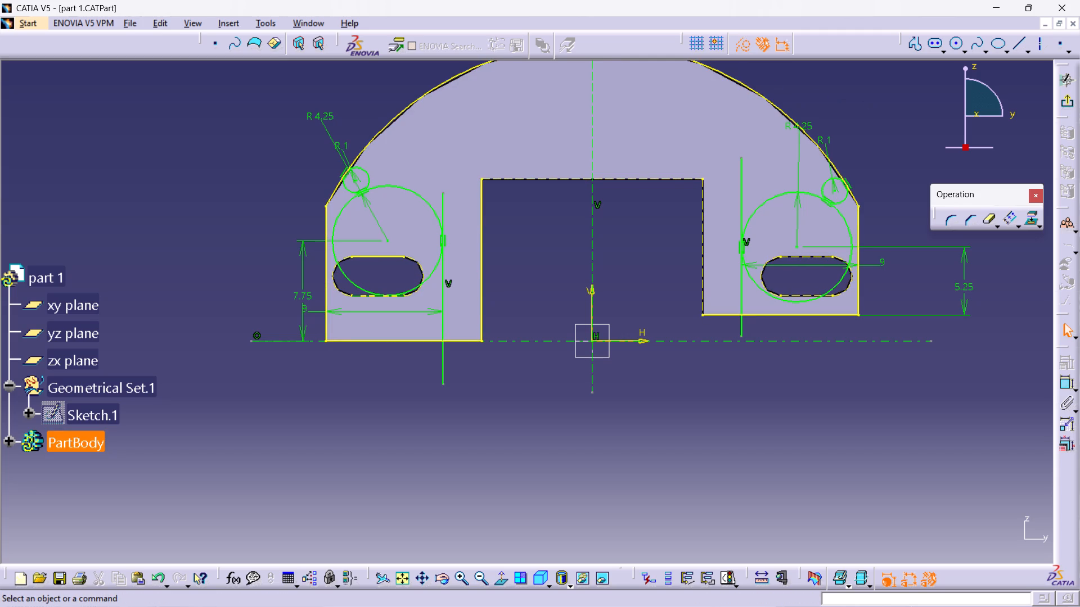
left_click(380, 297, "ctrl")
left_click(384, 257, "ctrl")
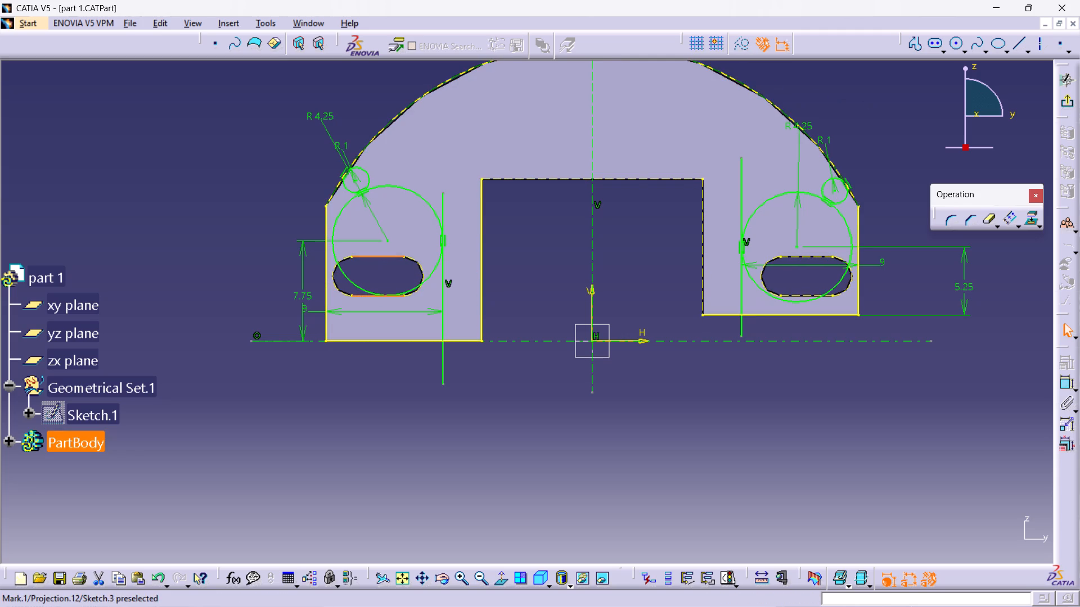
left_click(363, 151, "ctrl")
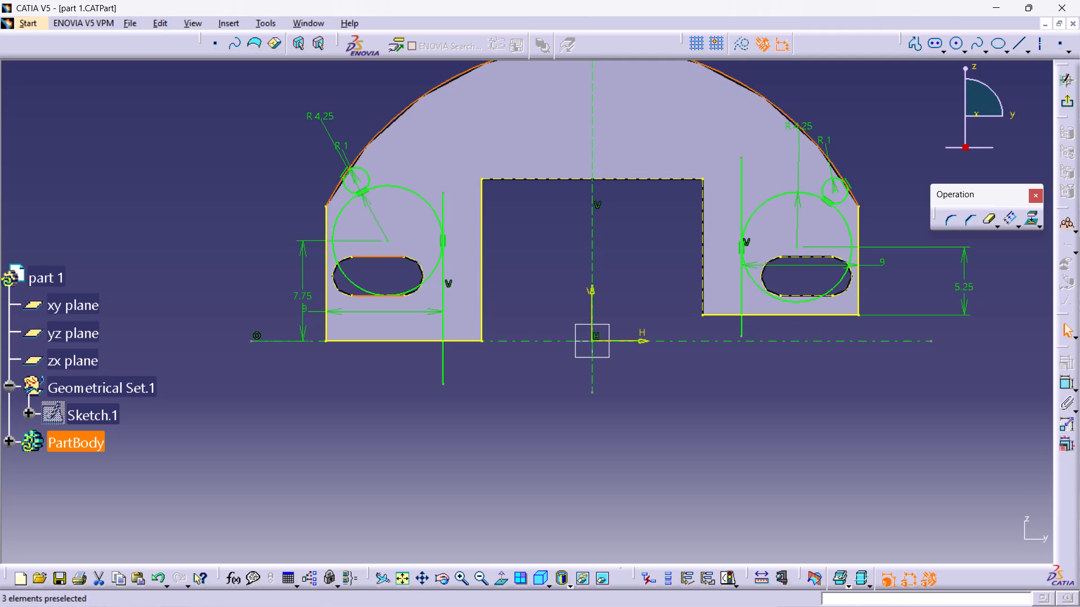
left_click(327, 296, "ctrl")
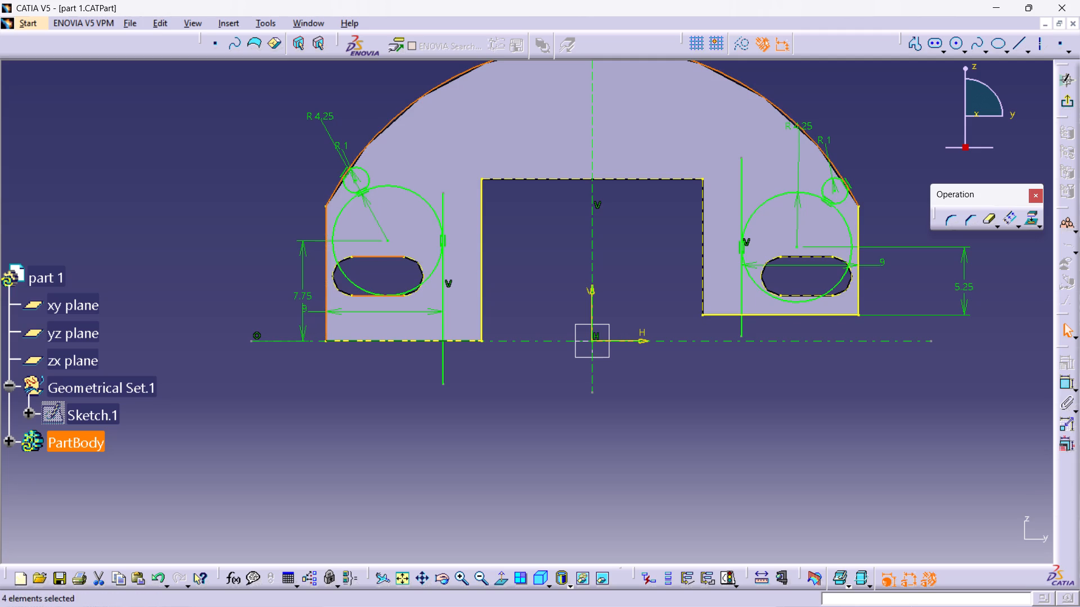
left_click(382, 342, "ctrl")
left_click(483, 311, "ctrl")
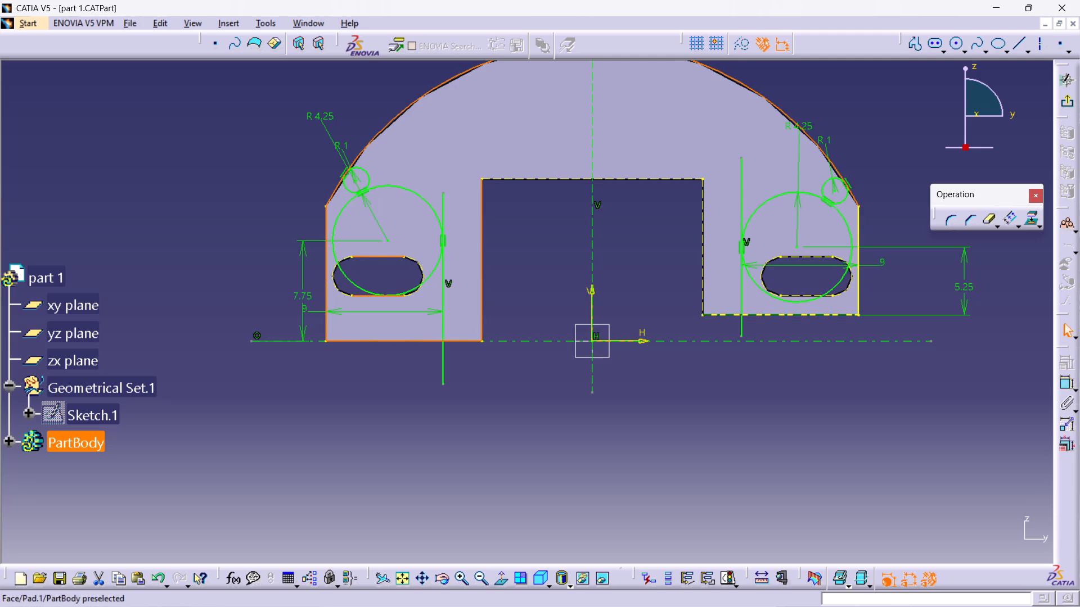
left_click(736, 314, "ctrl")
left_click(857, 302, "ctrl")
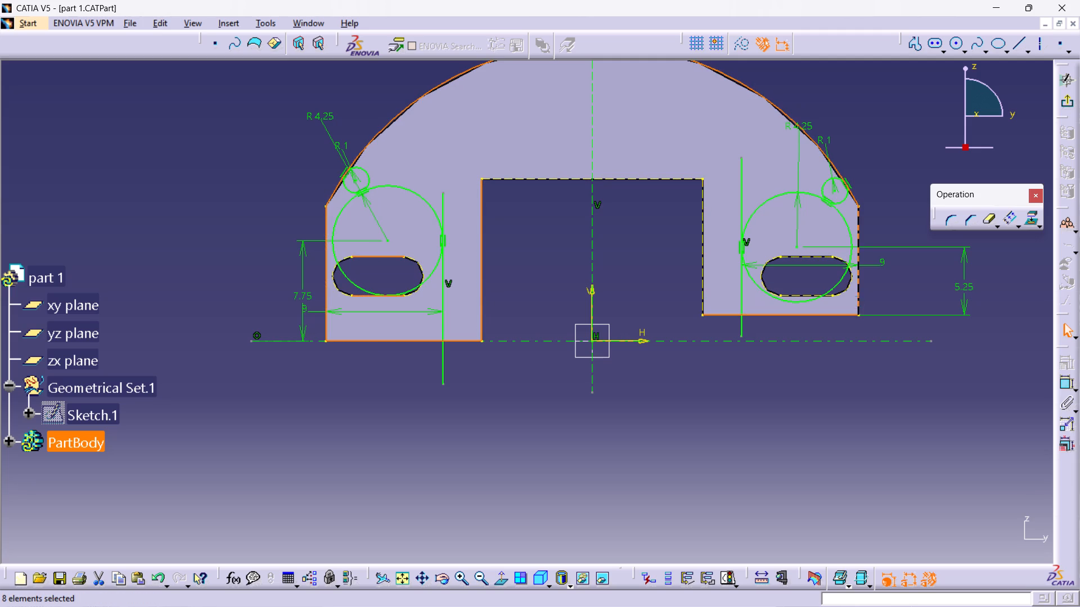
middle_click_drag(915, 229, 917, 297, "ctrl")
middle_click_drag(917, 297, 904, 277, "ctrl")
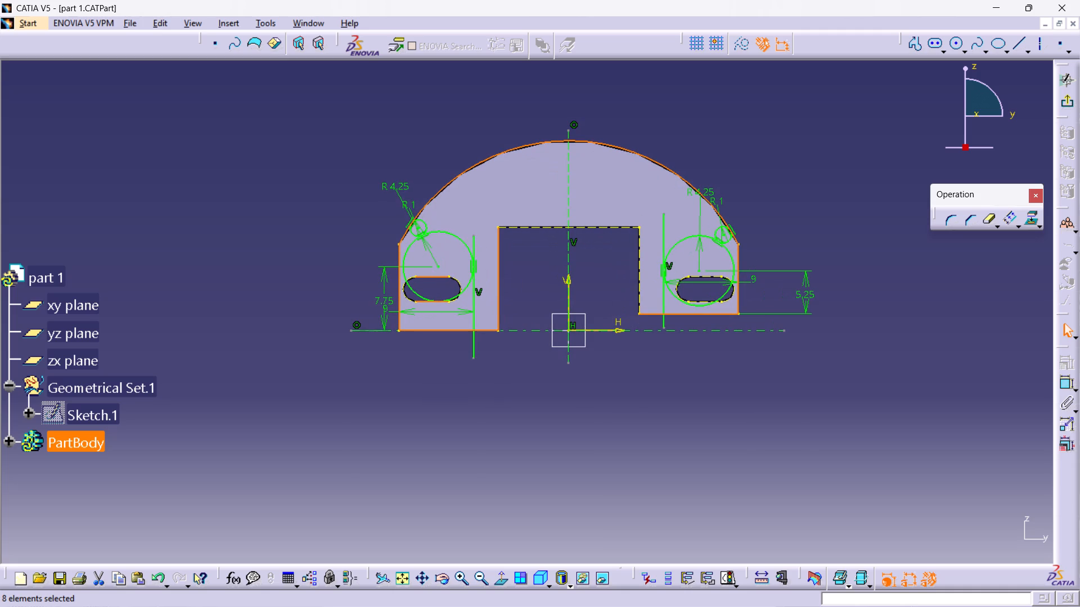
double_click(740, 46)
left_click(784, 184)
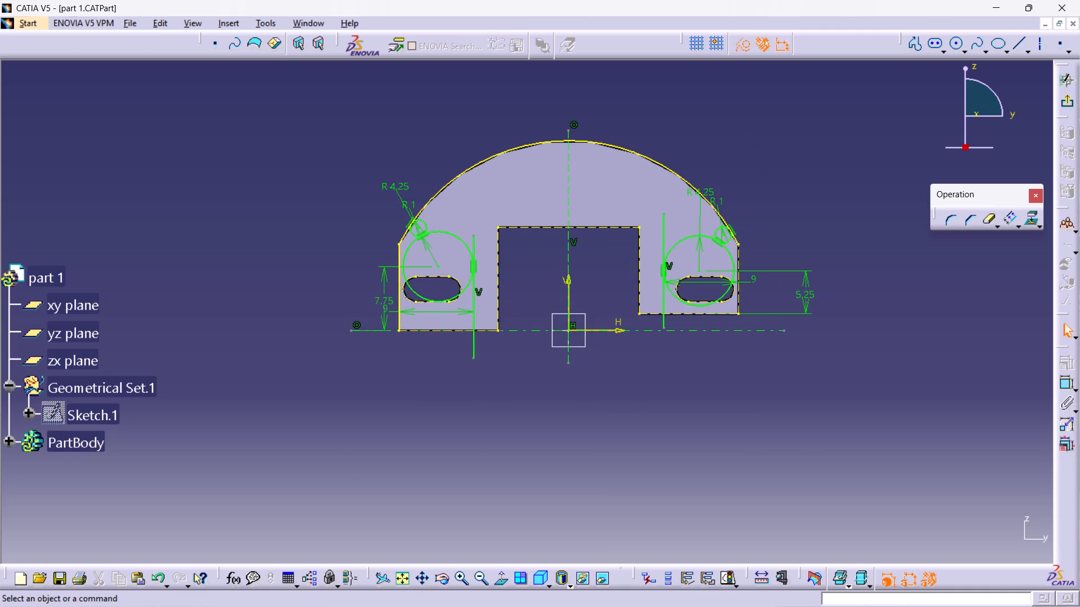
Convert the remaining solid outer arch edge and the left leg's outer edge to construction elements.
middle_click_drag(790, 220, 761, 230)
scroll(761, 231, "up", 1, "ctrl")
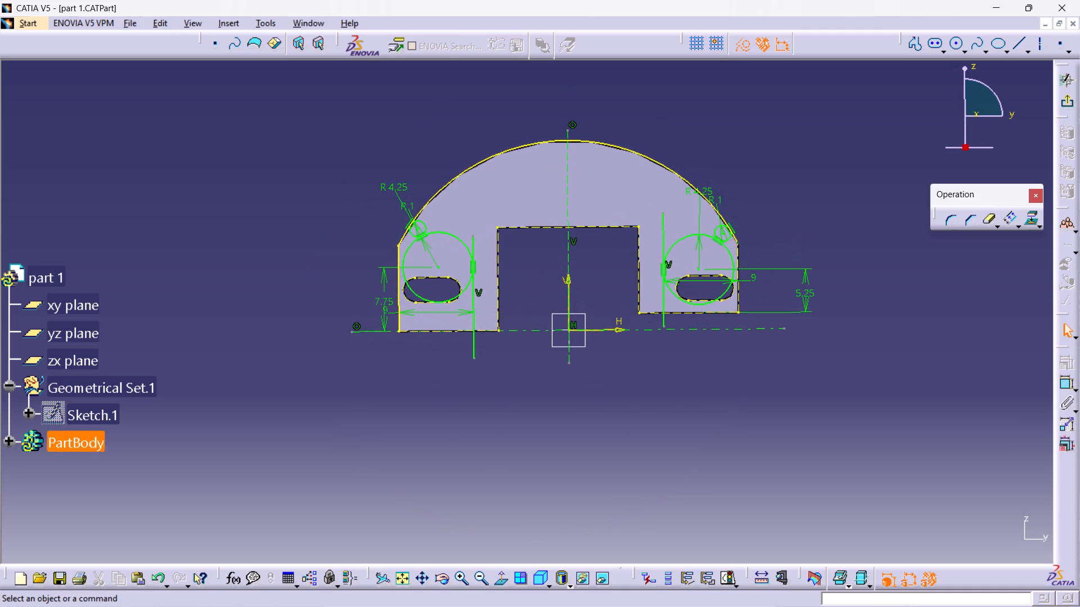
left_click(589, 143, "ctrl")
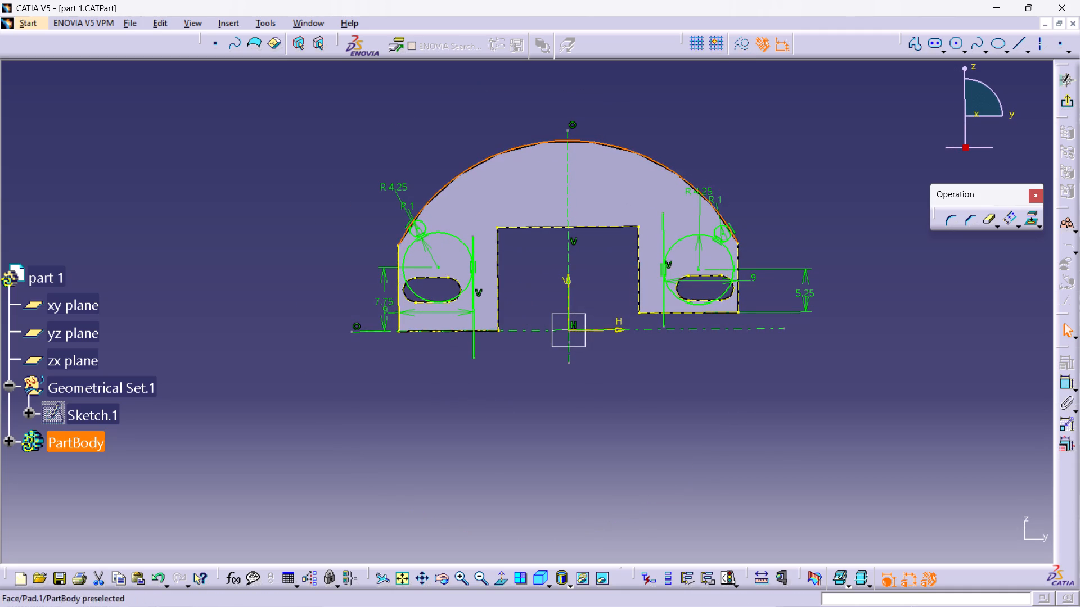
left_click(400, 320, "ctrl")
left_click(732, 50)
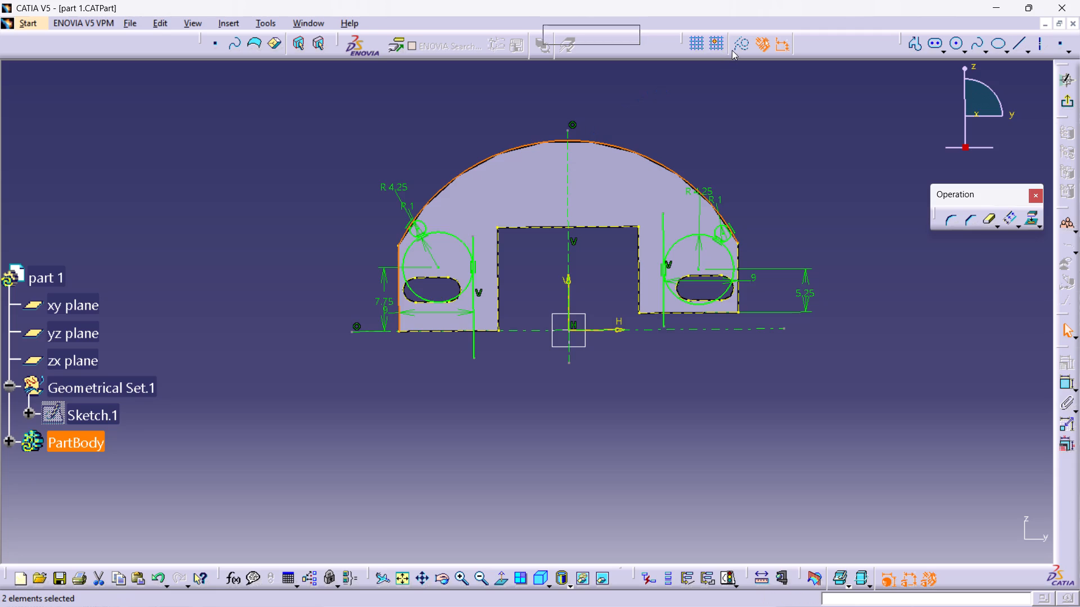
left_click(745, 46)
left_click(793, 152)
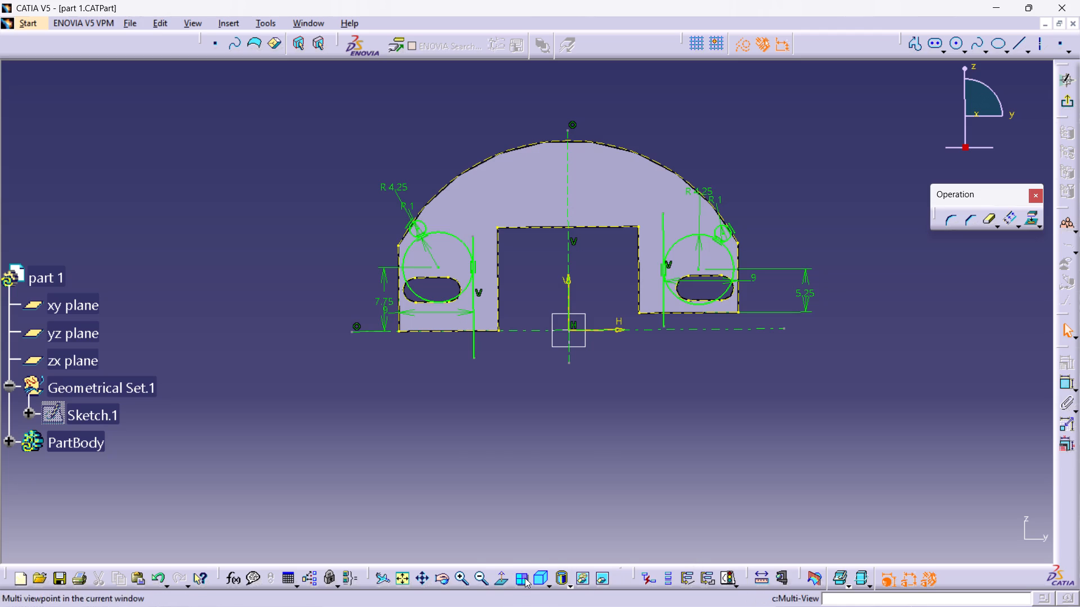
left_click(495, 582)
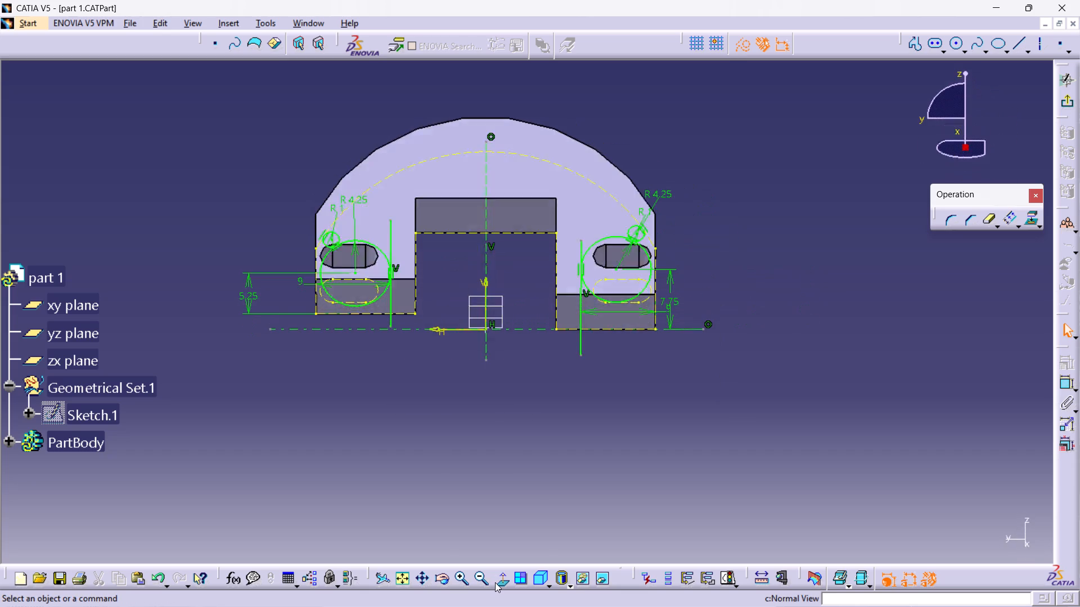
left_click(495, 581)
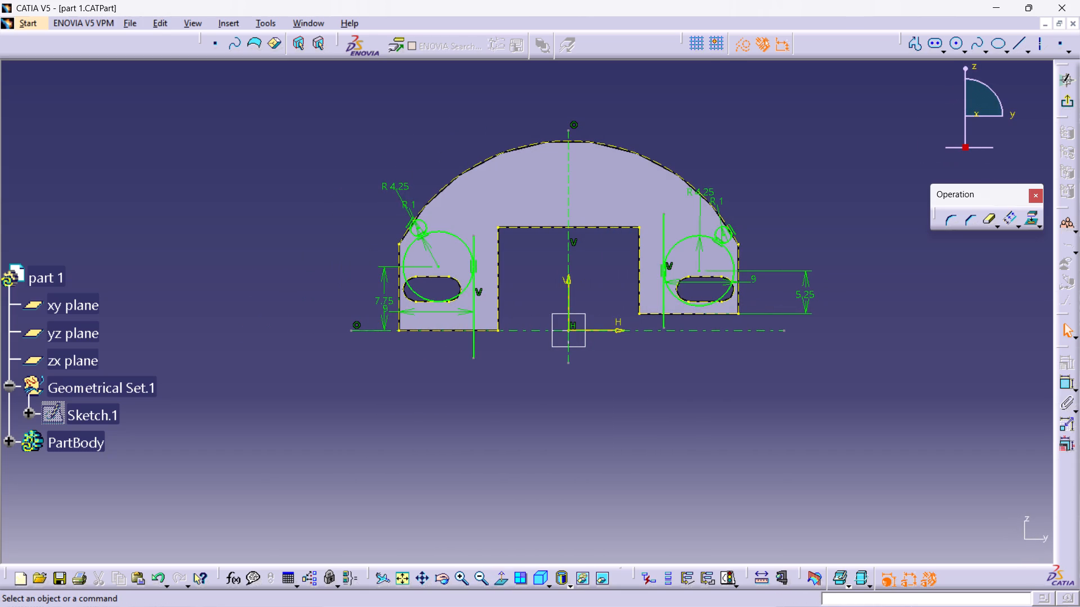
Undo all the construction conversions made on the projected notch, leg, arch and slot edges.
key("ctrl+z")
key("ctrl+z")
key("ctrl+z")
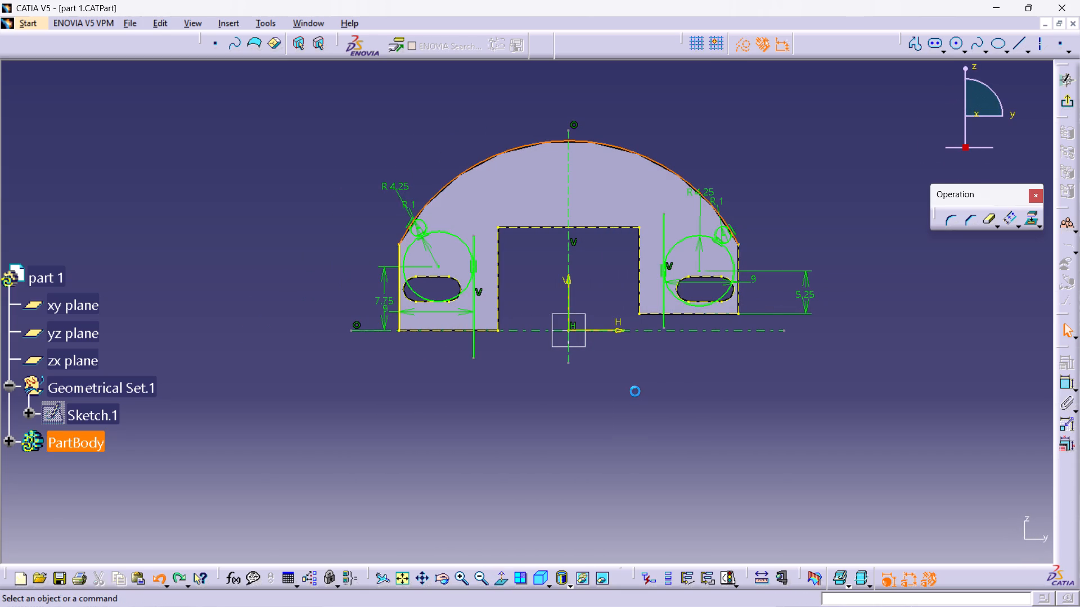
key("ctrl+z")
key("ctrl+z")
key("ctrl+z")
key("ctrl+z")
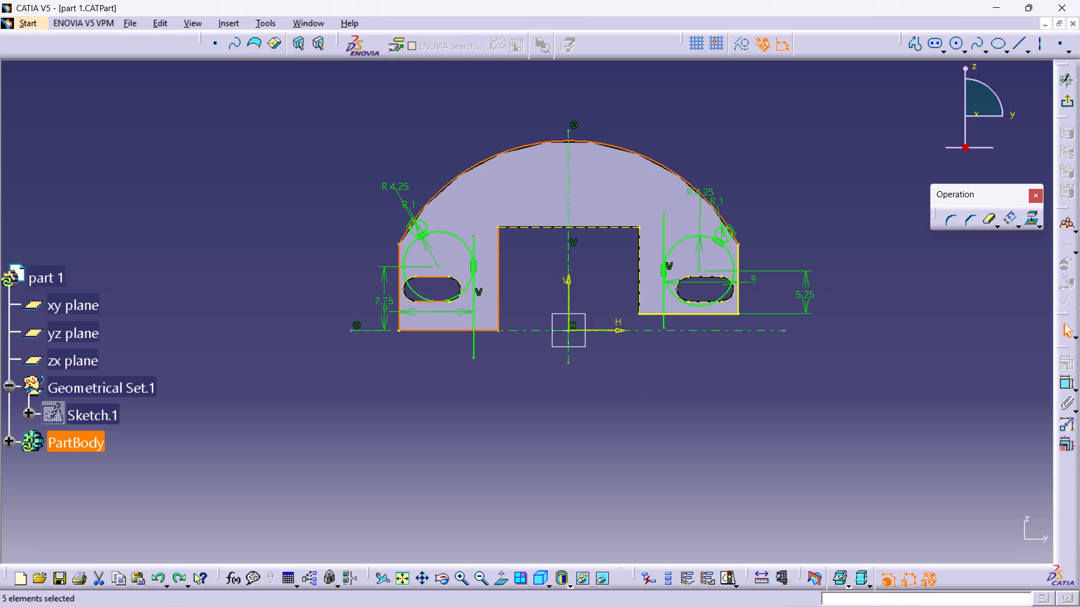
key("ctrl+z")
key("ctrl+z")
key("ctrl+z")
key("ctrl+z")
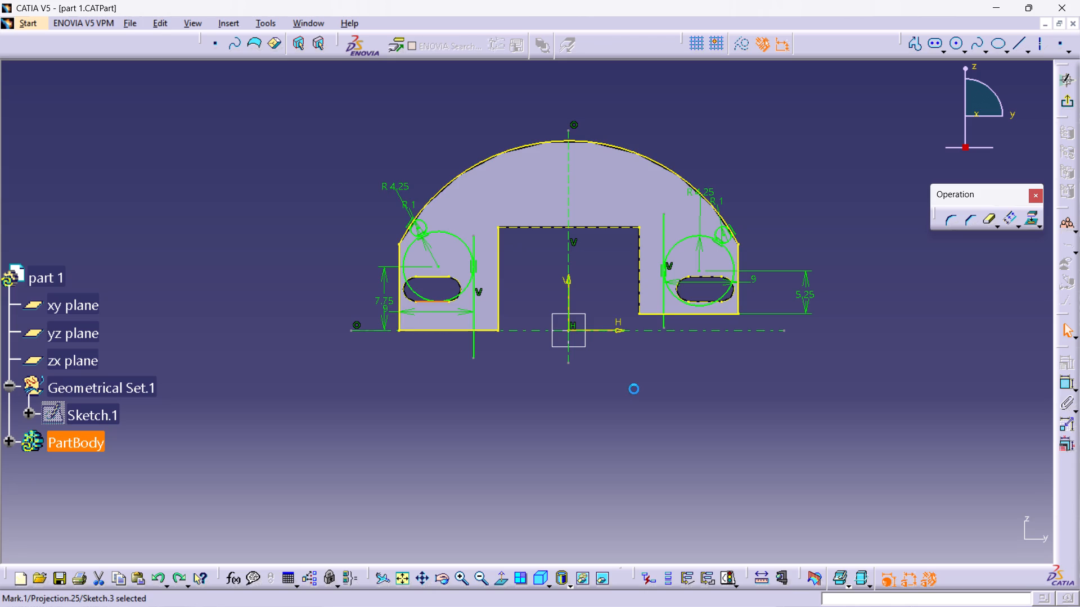
key("ctrl+z")
key("ctrl+z")
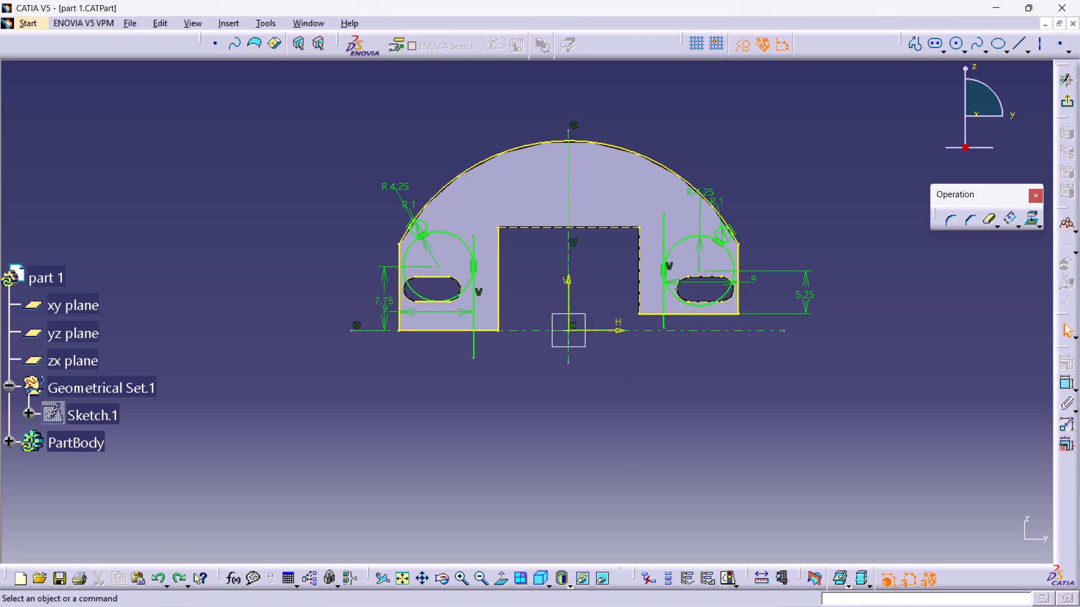
key("ctrl+z")
key("ctrl+z")
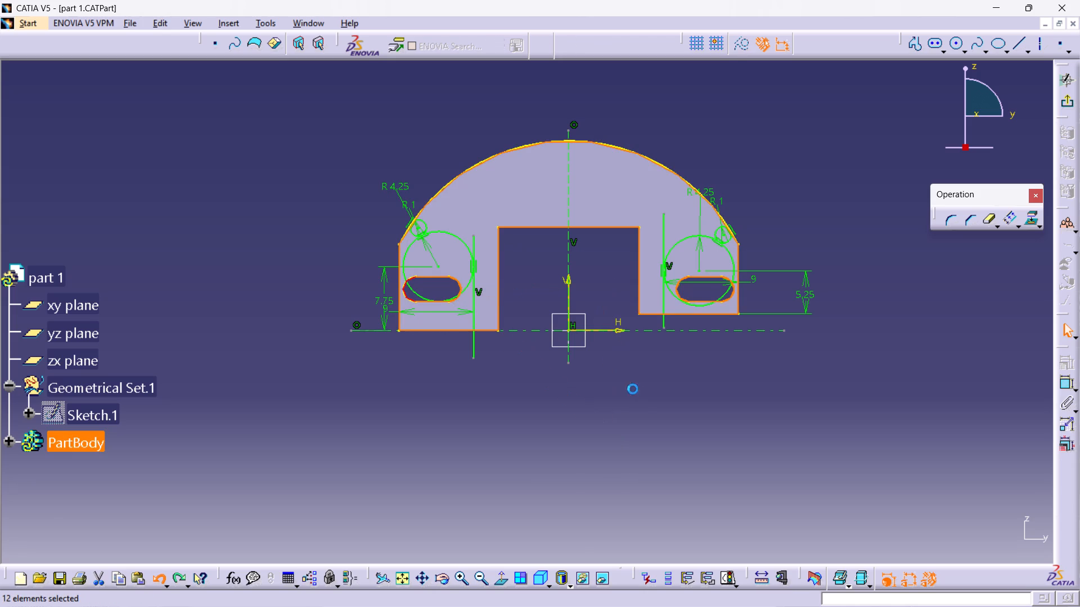
Undo the projections of the pad's front face and outer edges, and the last radius change on the left small circle.
key("ctrl+z")
key("ctrl+z")
key("ctrl+z")
triple_click(633, 389)
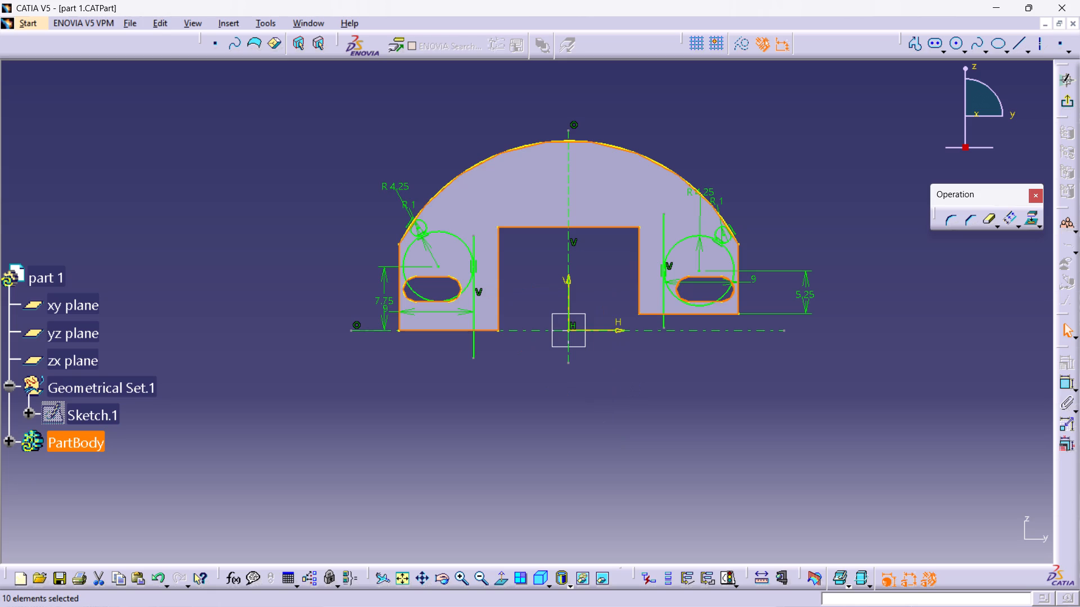
key("ctrl+z")
key("ctrl+z")
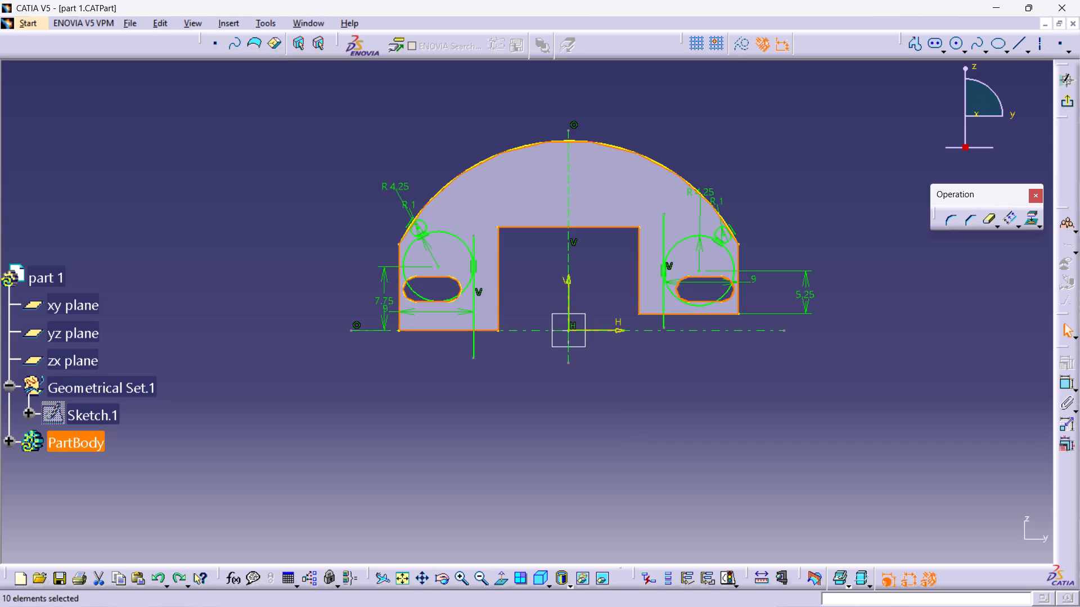
key("ctrl+z")
key("ctrl+z")
key("ctrl+z")
key("ctrl+z")
key("ctrl+z")
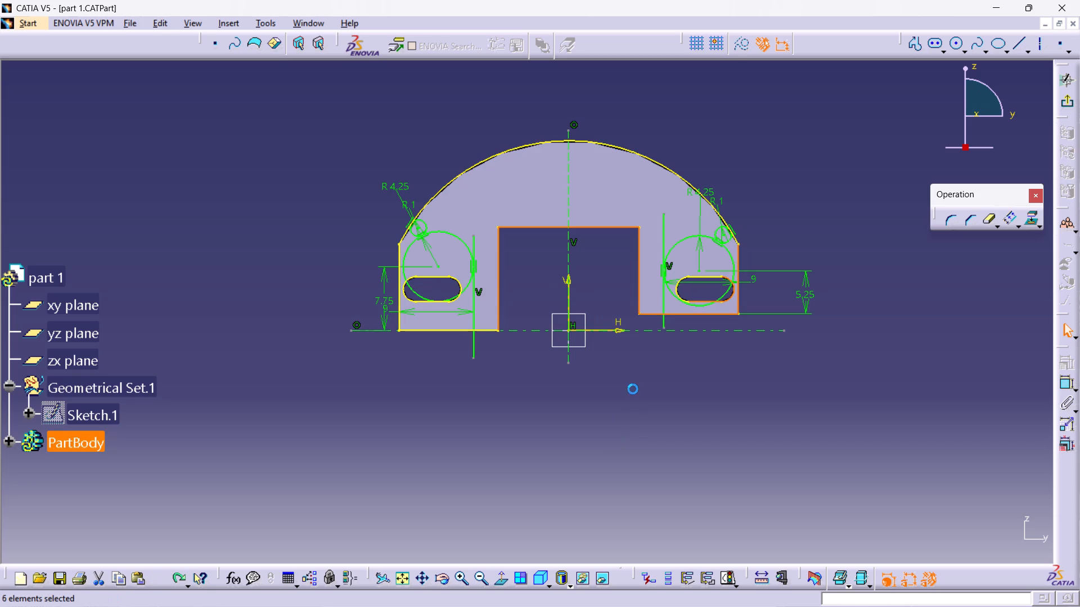
key("ctrl+z")
key("ctrl+z")
key("ctrl+z")
key("ctrl+z")
key("ctrl+z")
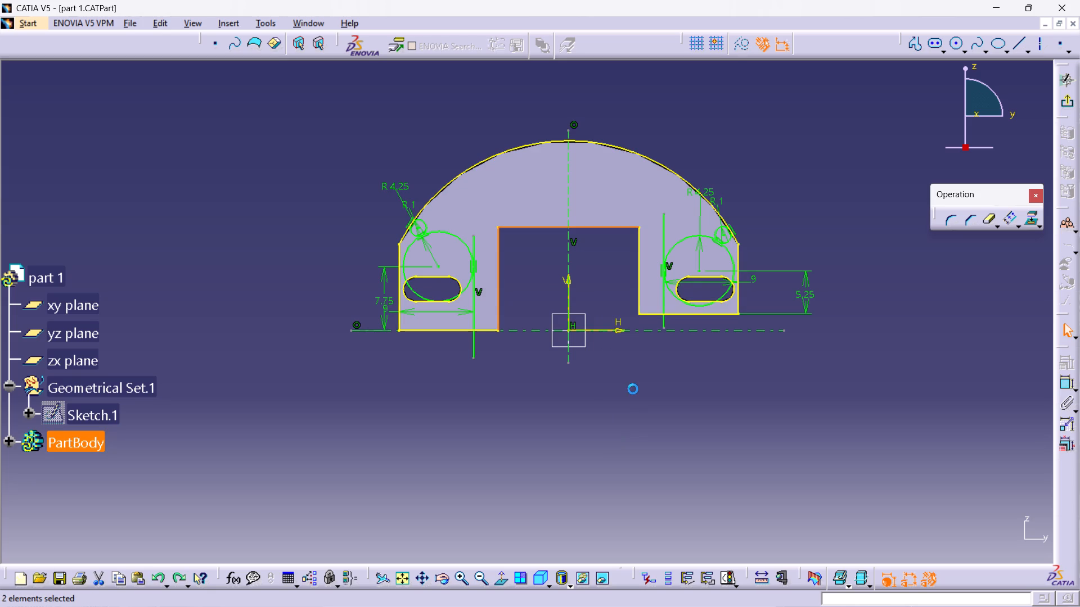
key("ctrl+z")
key("ctrl+z")
key("ctrl+z")
key("ctrl+z")
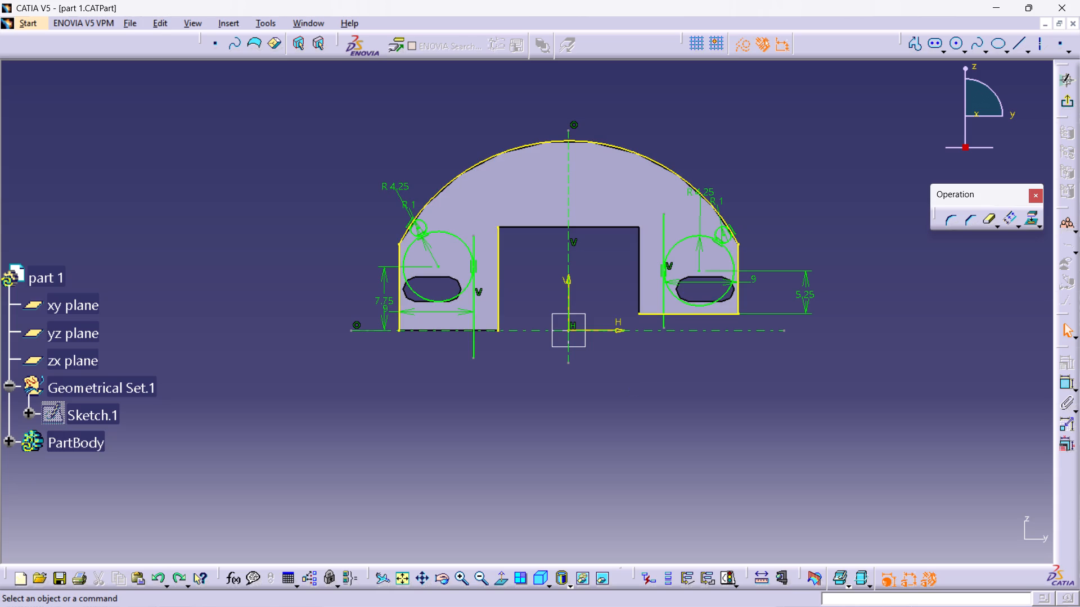
key("ctrl+z")
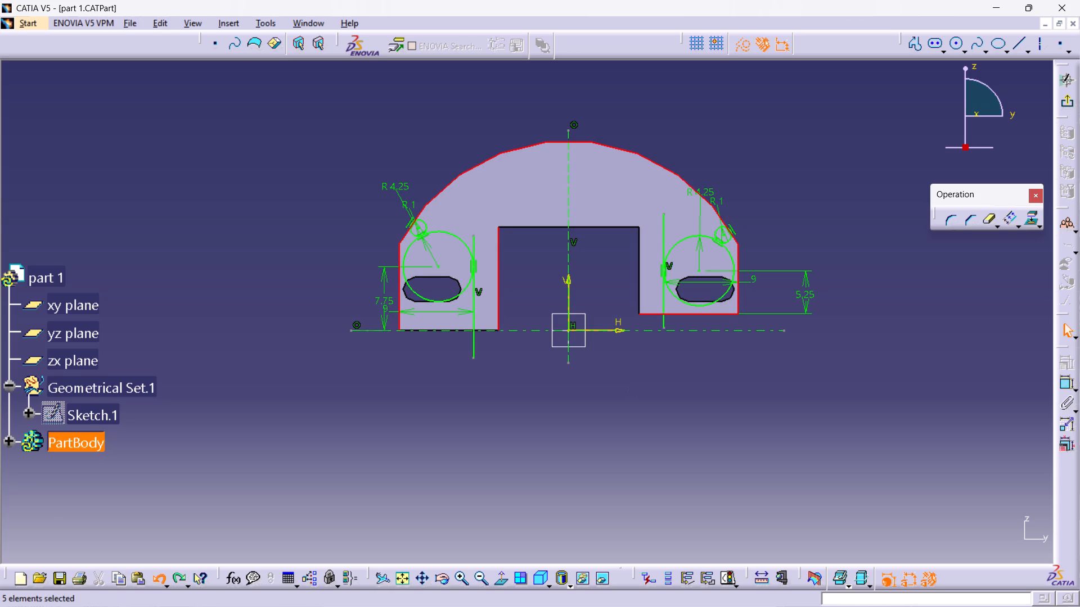
key("ctrl+z")
left_click(633, 389)
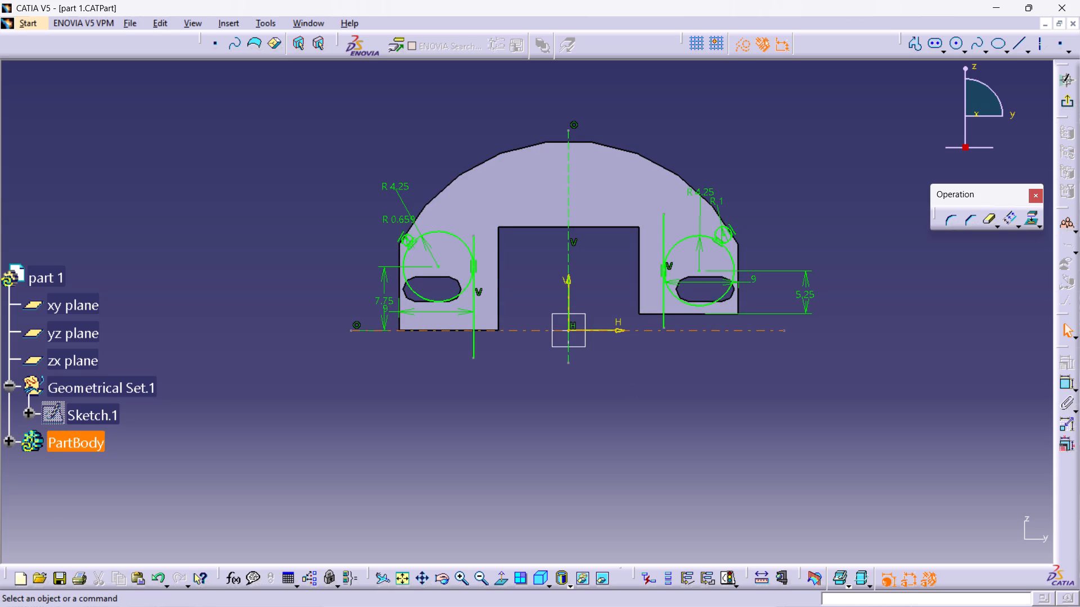
Project the right leg's bottom and outer edges, the outer arch and the left leg's outer edge, and make them standard elements.
left_click(681, 312, "ctrl")
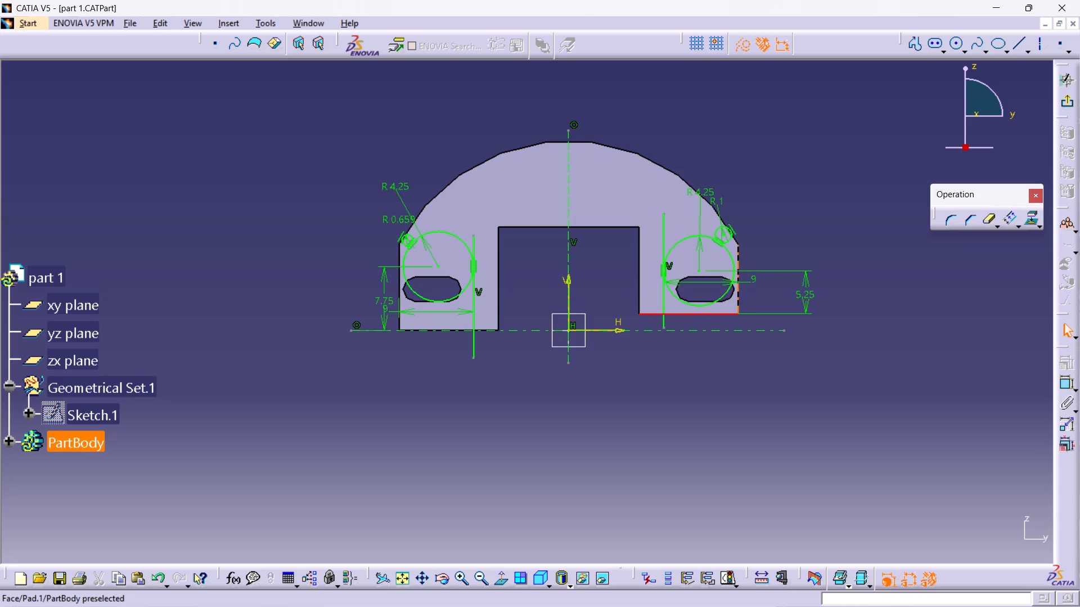
left_click(739, 301, "ctrl")
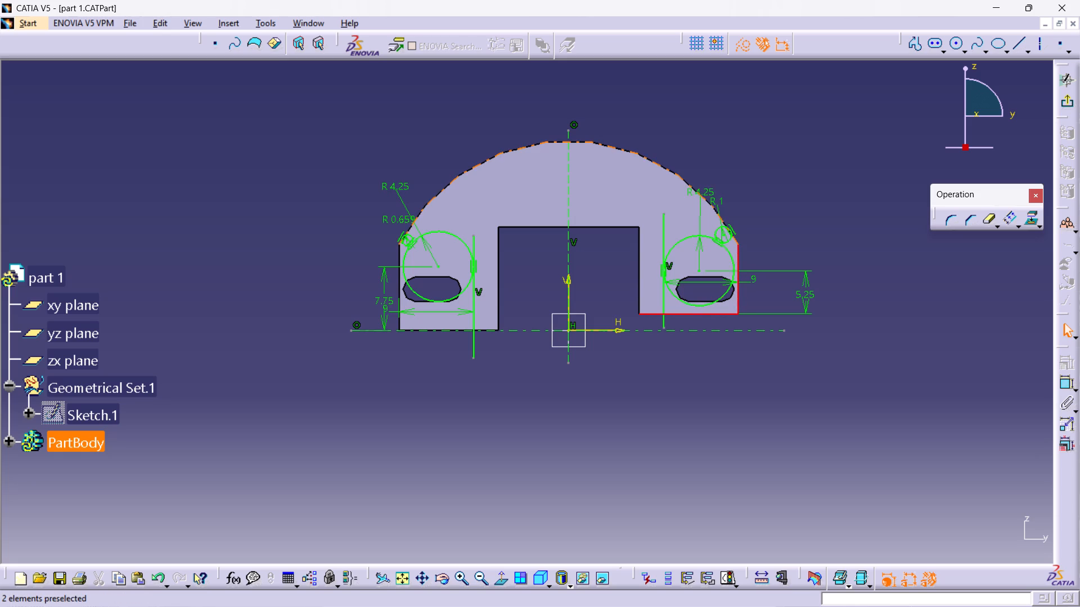
left_click(668, 170, "ctrl")
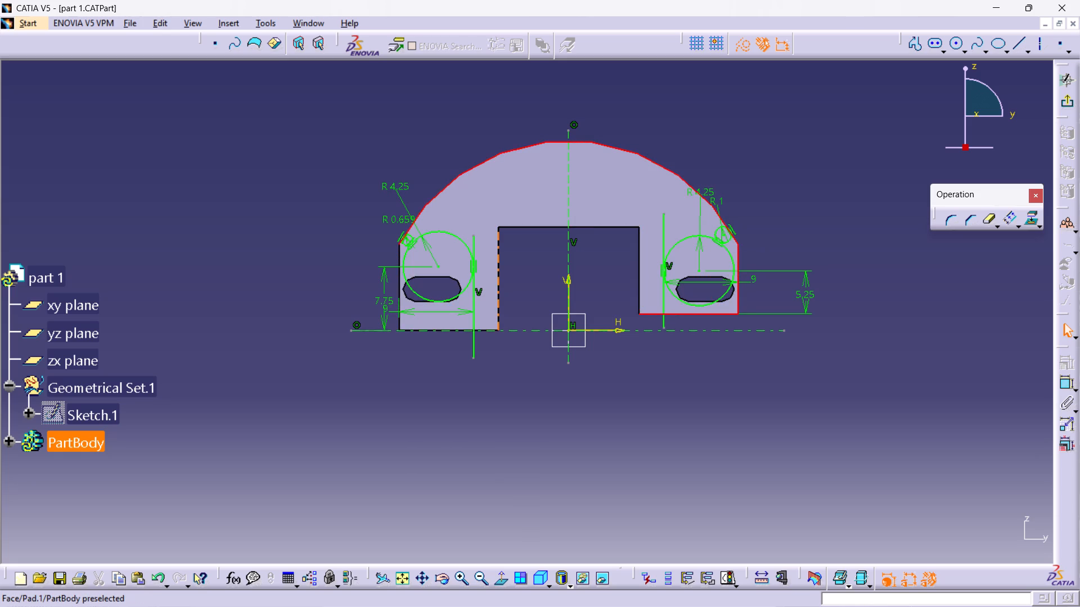
middle_click_drag(456, 326, 468, 323, "ctrl")
middle_click_drag(516, 374, 513, 402, "ctrl")
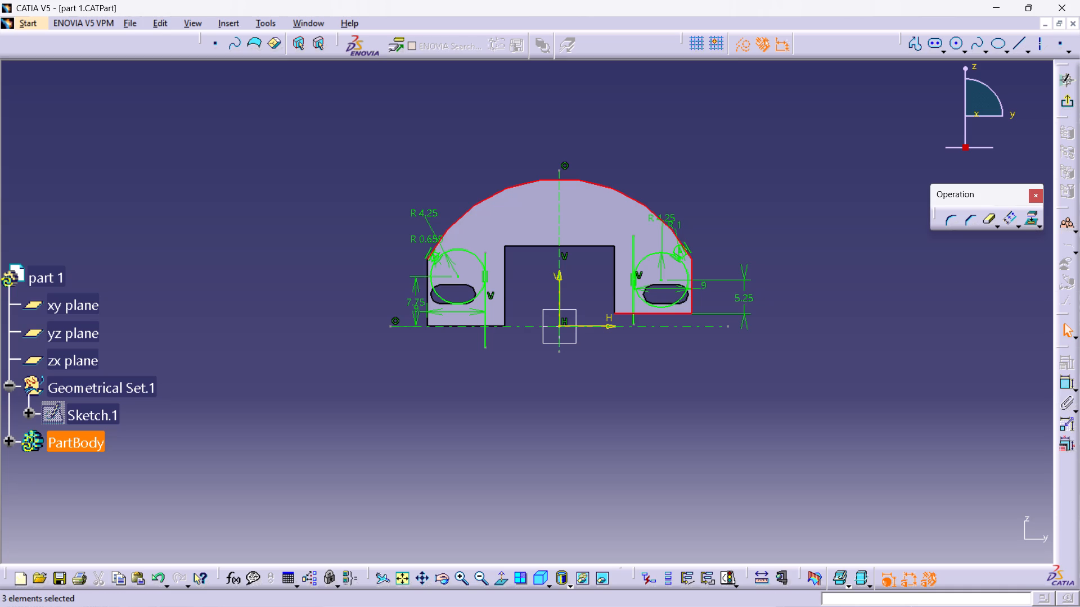
left_click(425, 292, "ctrl")
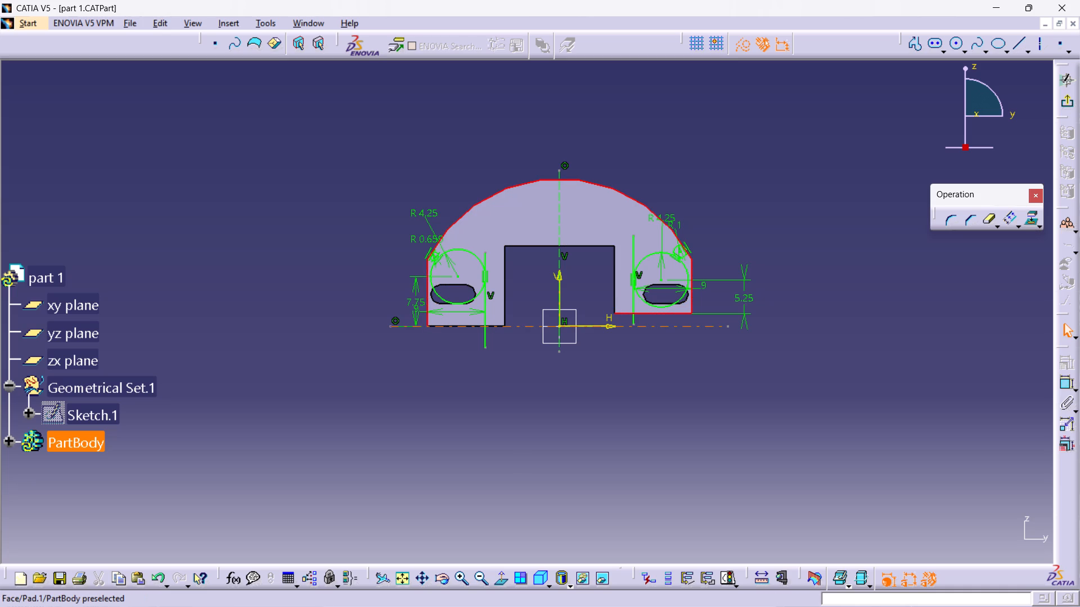
left_click(450, 328, "ctrl")
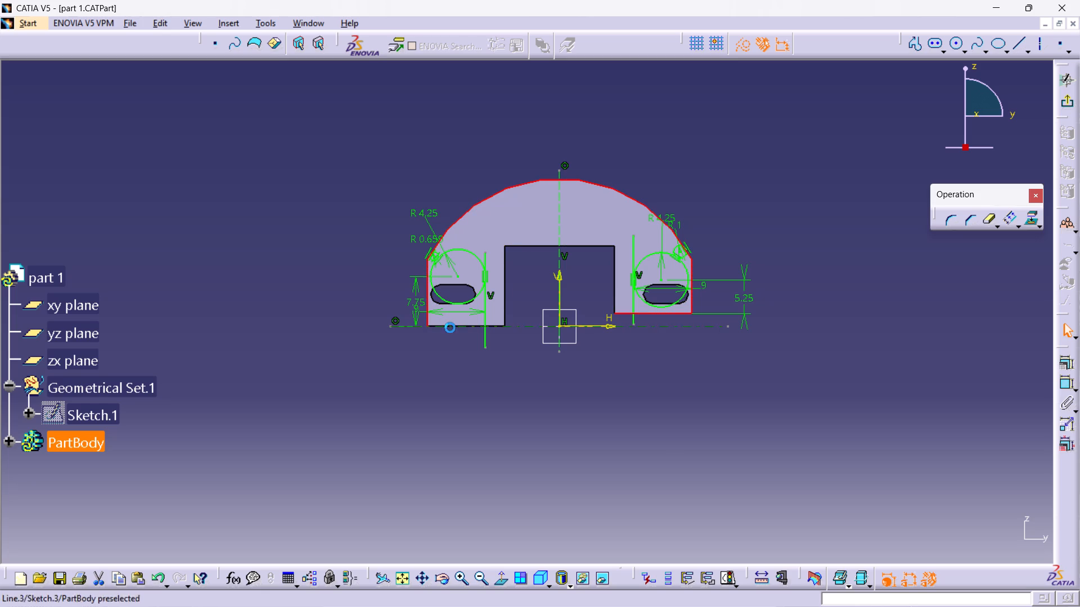
left_click(642, 416, "ctrl")
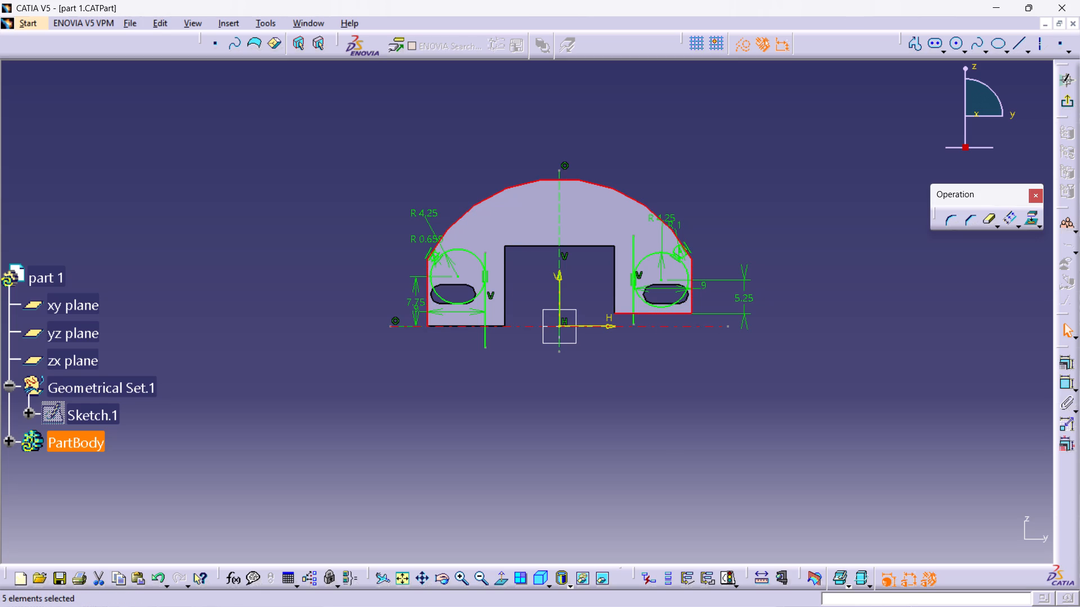
left_click(638, 325, "ctrl")
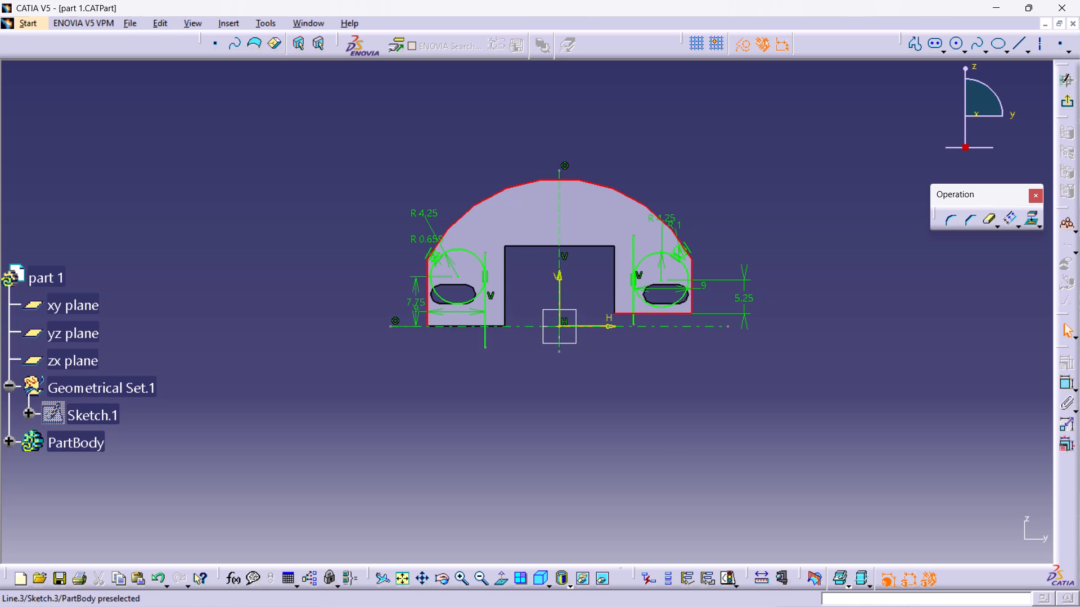
left_click(1031, 222)
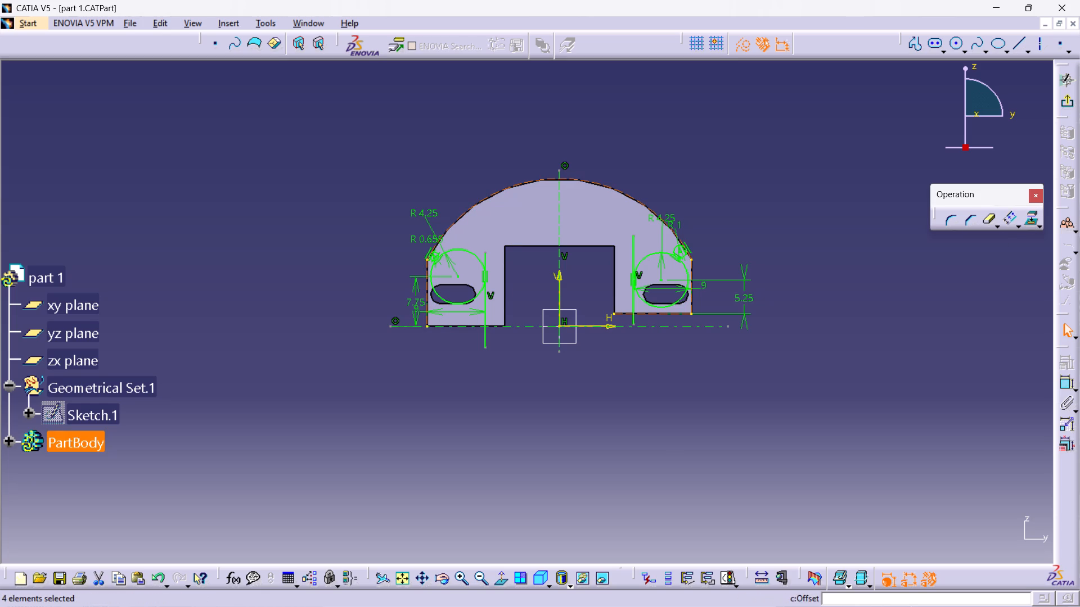
left_click(735, 45)
left_click(777, 129)
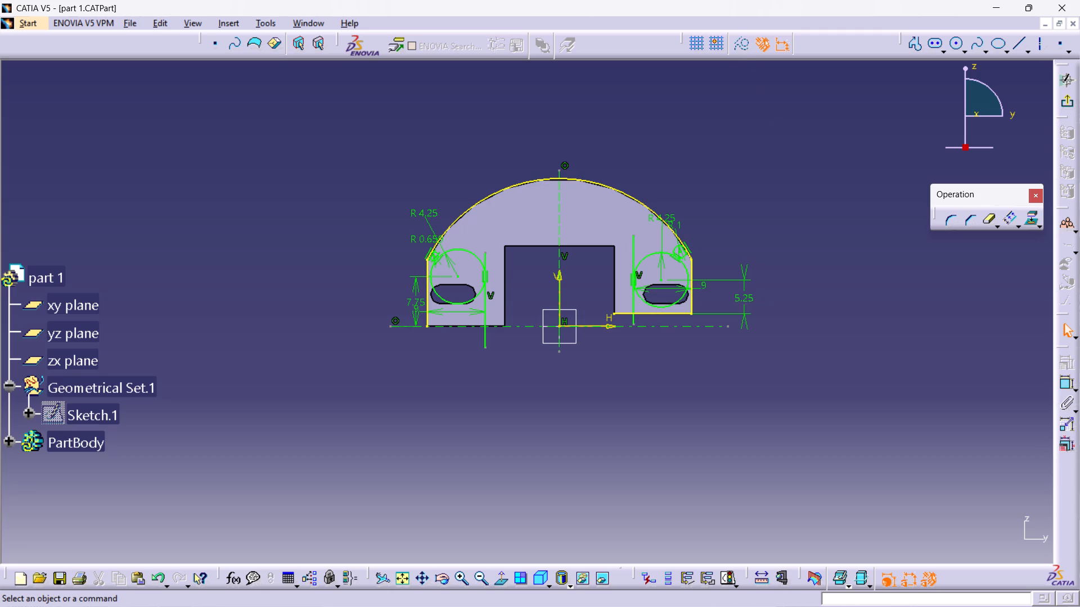
Delete the horizontal construction line running through the sketch origin.
middle_click_drag(569, 451, 412, 316, "ctrl")
right_click(542, 361)
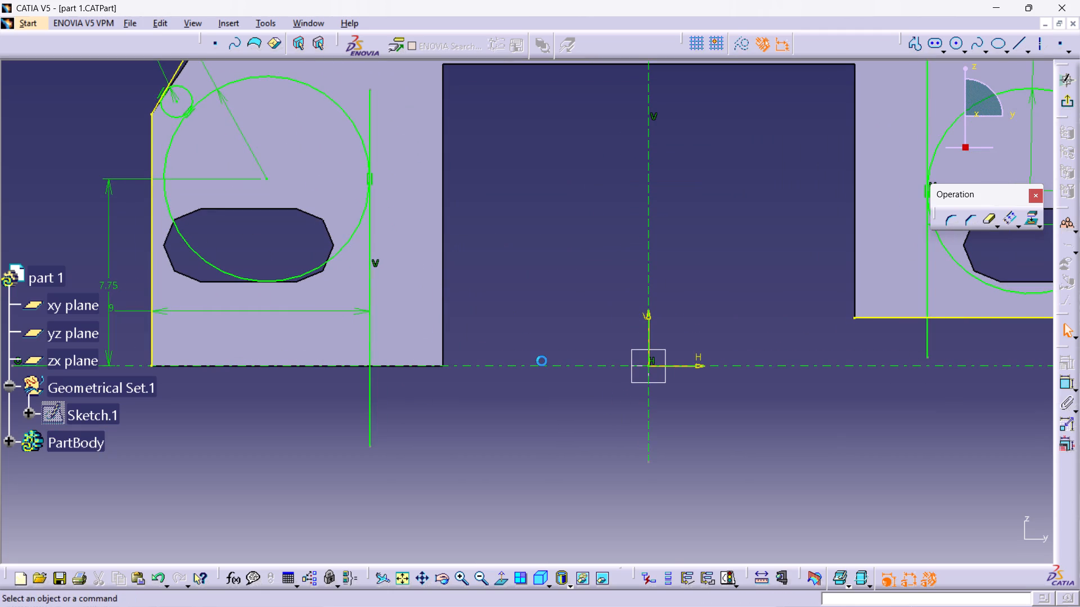
right_click(544, 366)
left_click(598, 557)
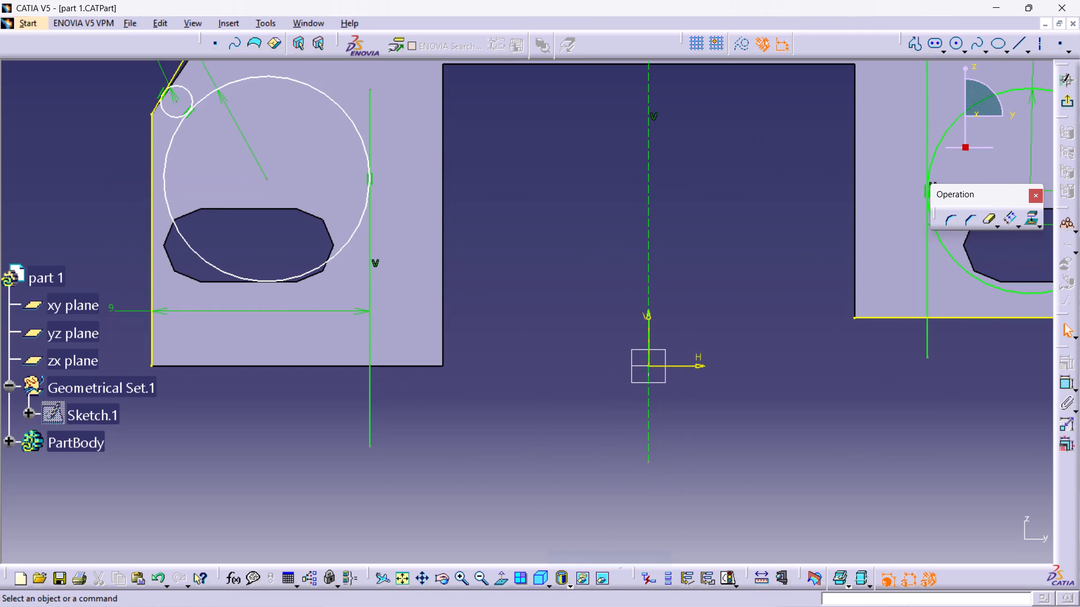
Project the left leg's bottom edge onto the sketch plane as a solid element.
left_click(405, 363)
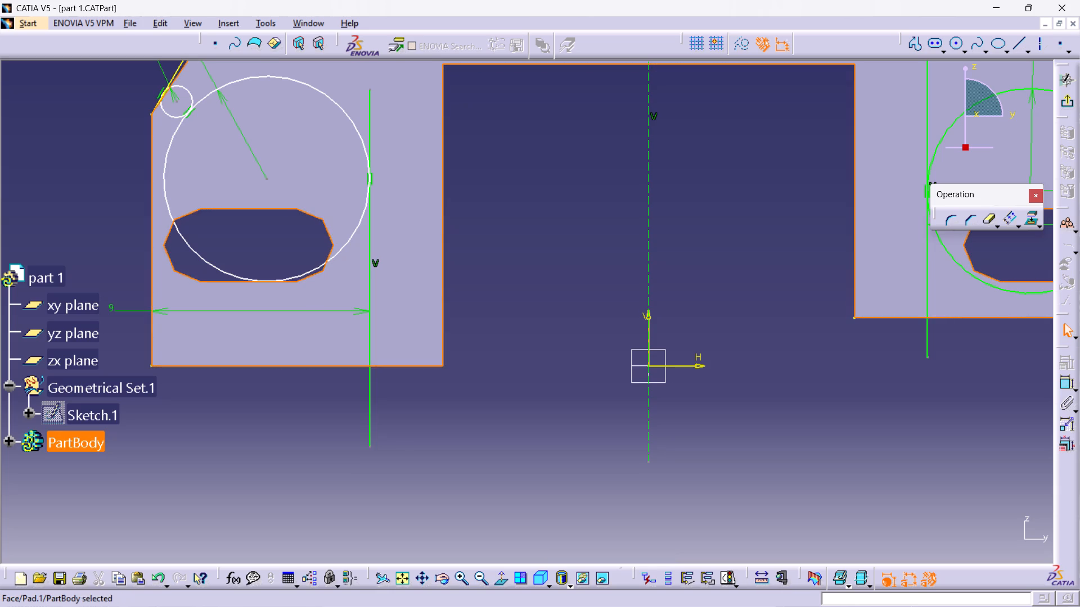
left_click(465, 451)
left_click(421, 365)
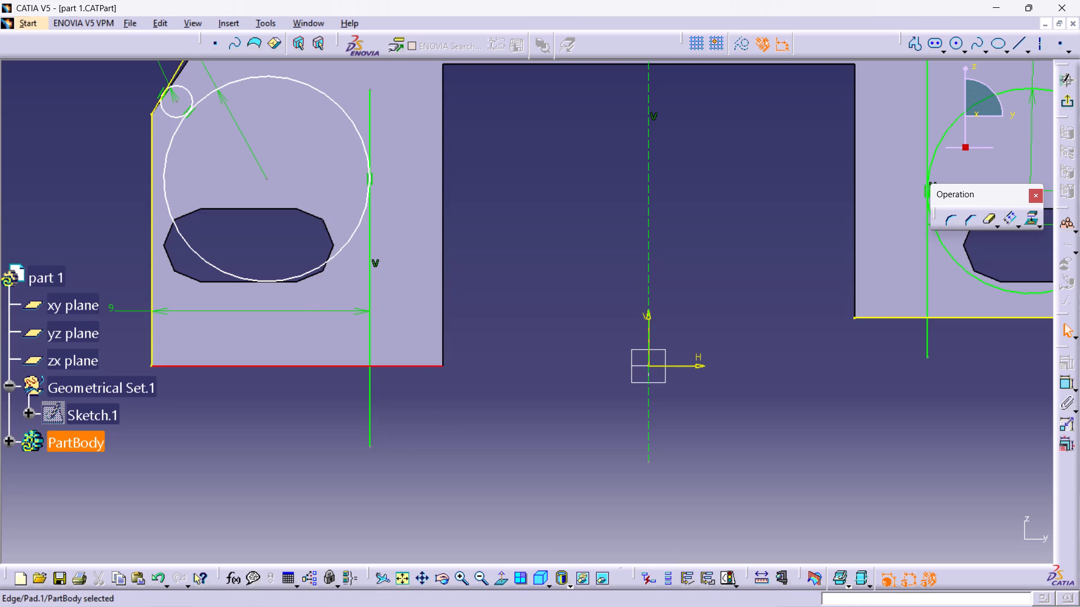
left_click(1028, 216)
left_click(811, 508)
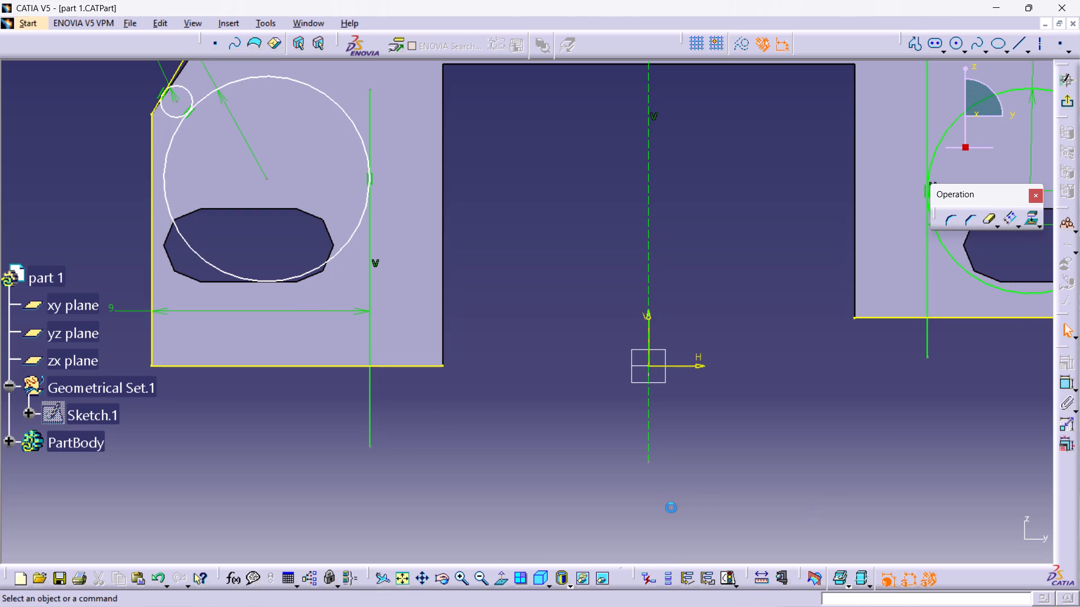
Set the left small tangent circle's radius to 1 mm.
middle_click_drag(497, 354, 485, 425, "ctrl")
middle_click_drag(466, 374, 444, 422)
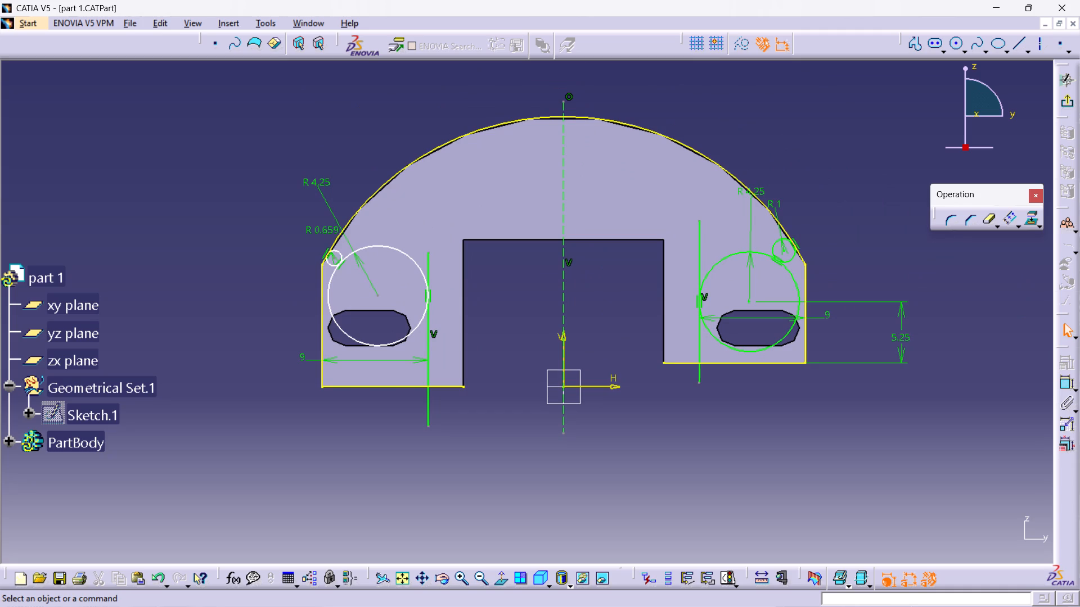
double_click(329, 184)
key("Return")
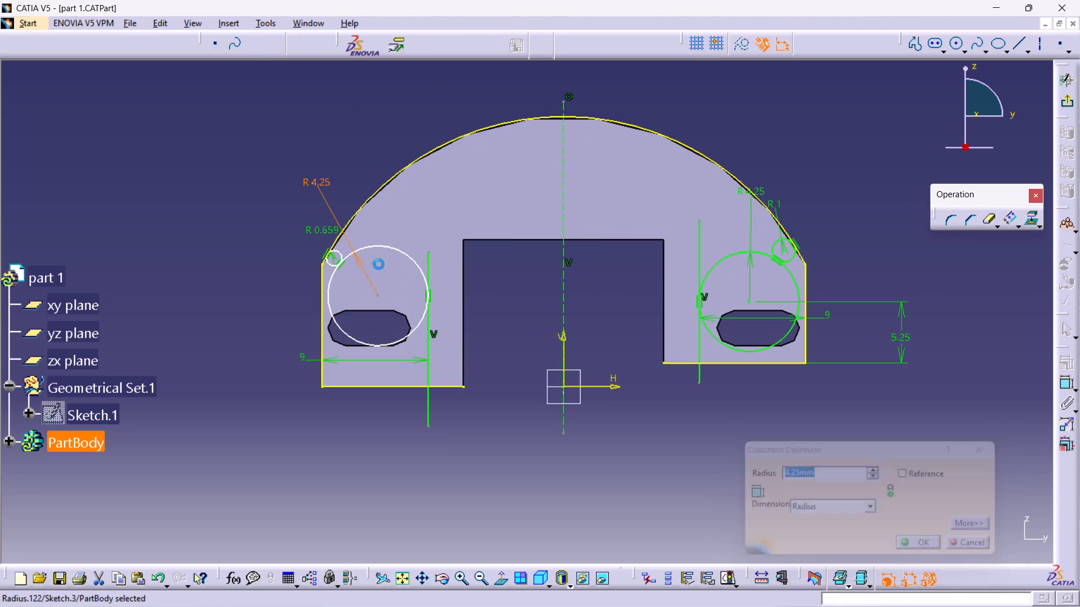
double_click(322, 229)
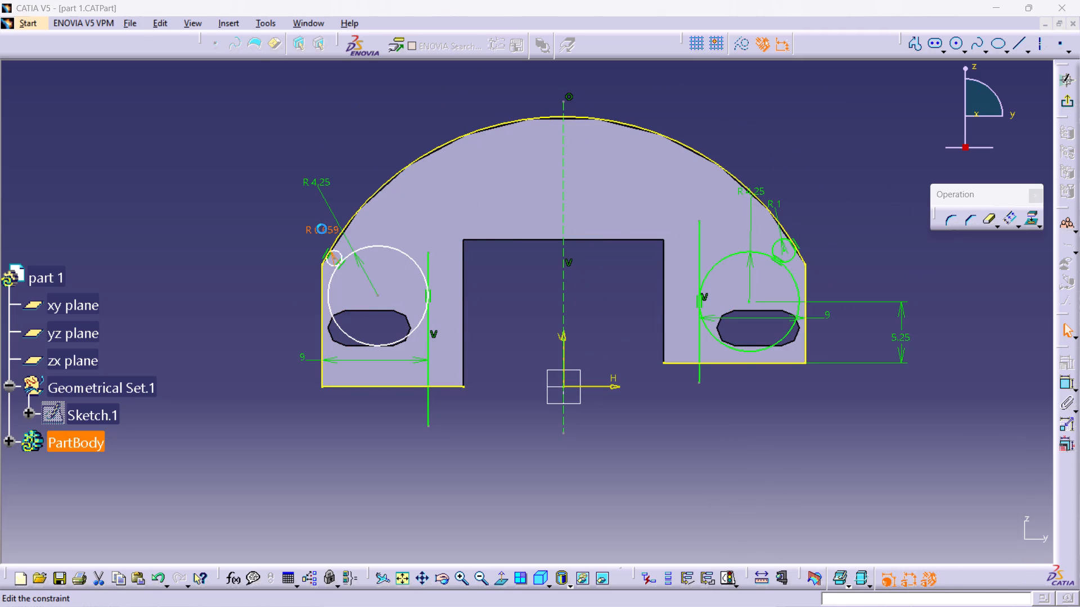
key("1")
key("Return")
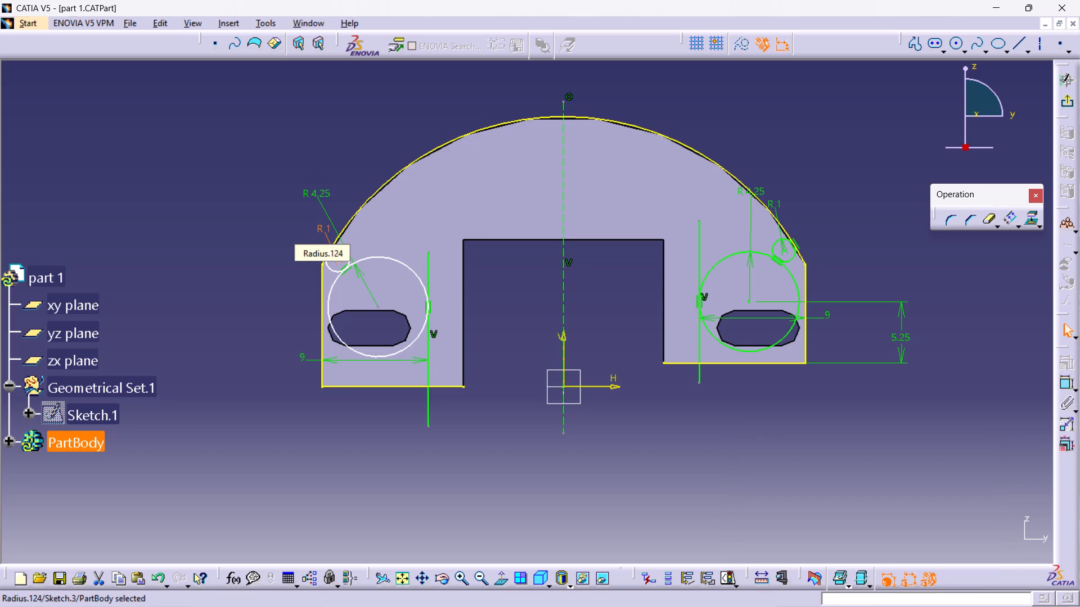
left_click(504, 318)
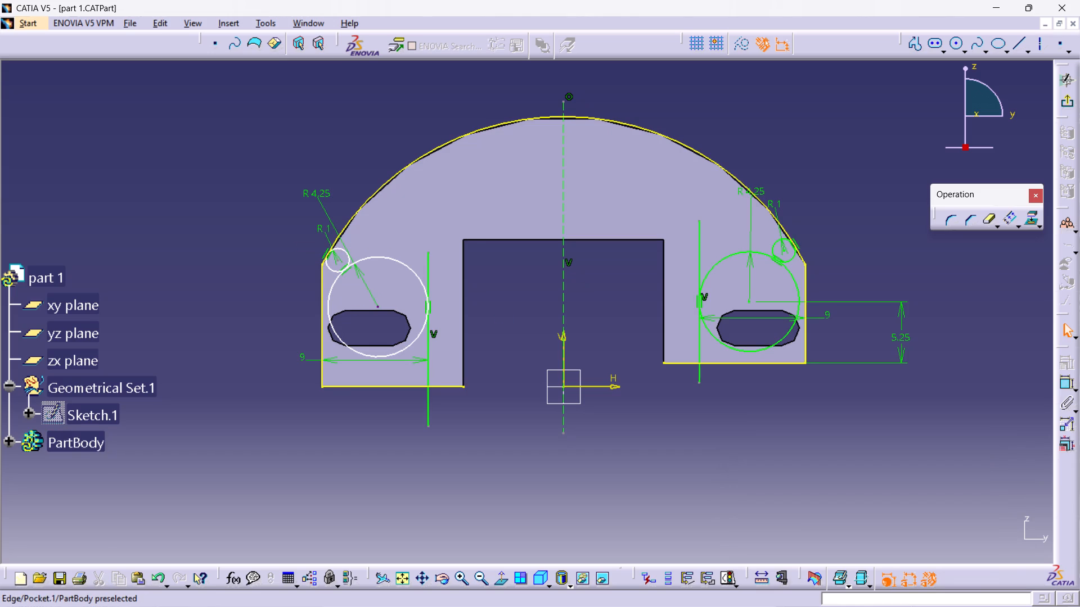
double_click(952, 470)
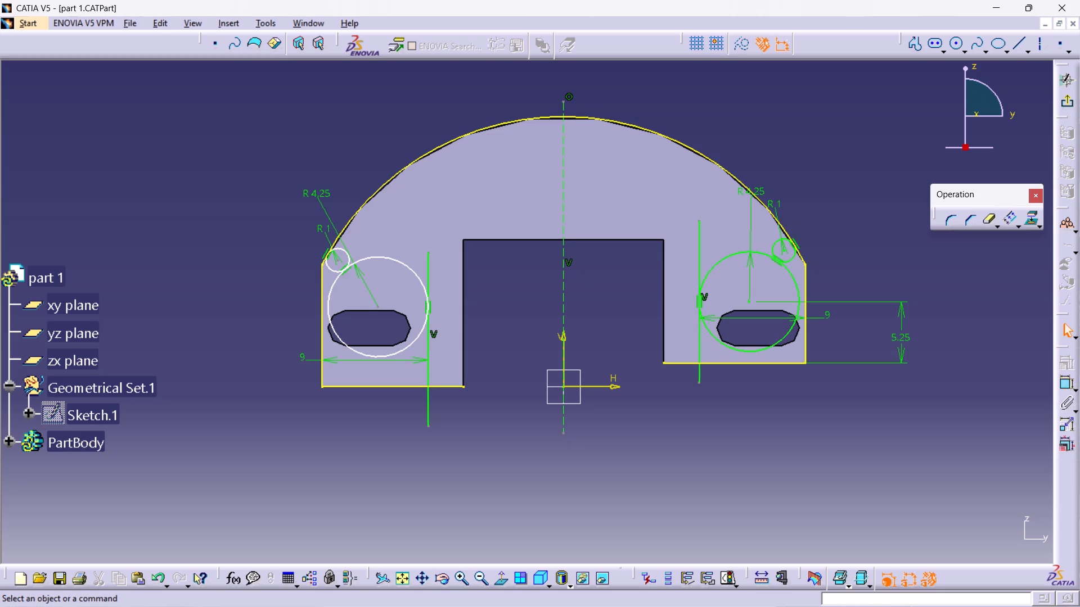
Dimension the left large circle's centre 7.25 mm above the left leg's bottom edge.
left_click(1065, 386)
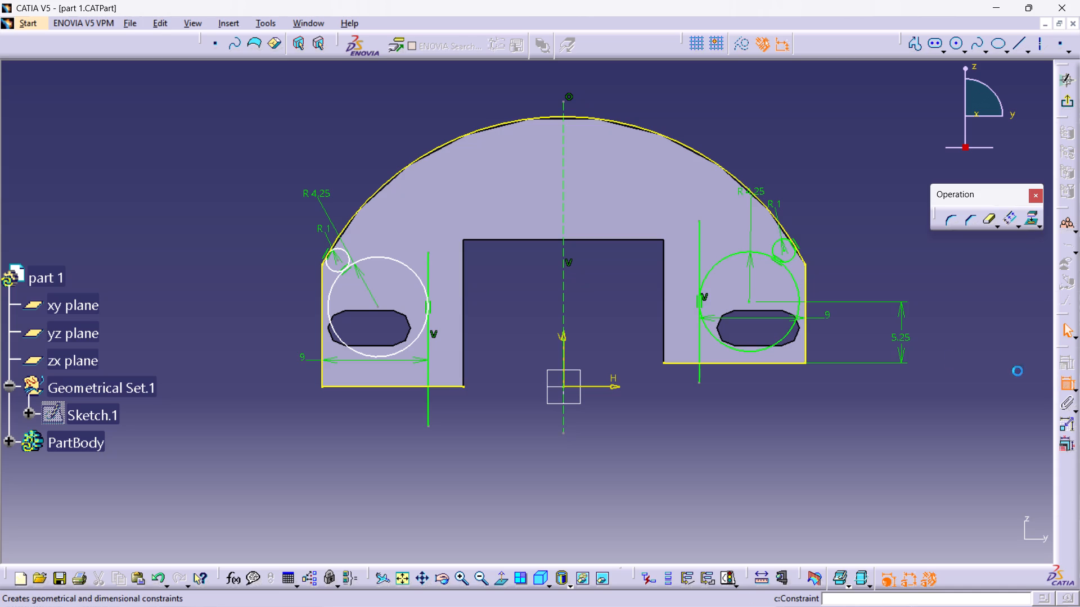
left_click(377, 306)
left_click(361, 386)
left_click(251, 339)
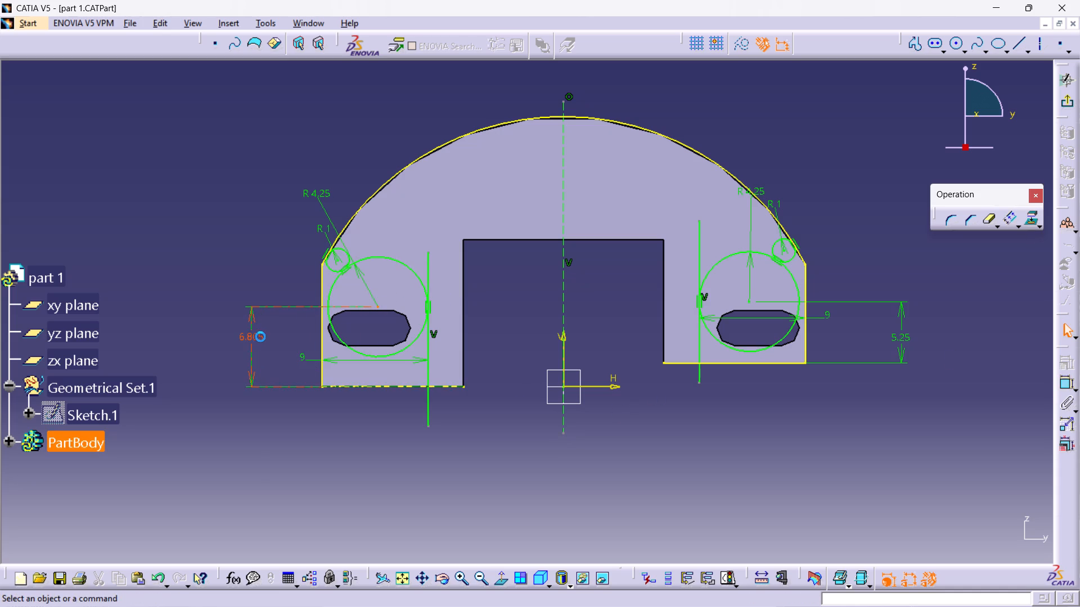
double_click(260, 336)
type("7.25")
key("Return")
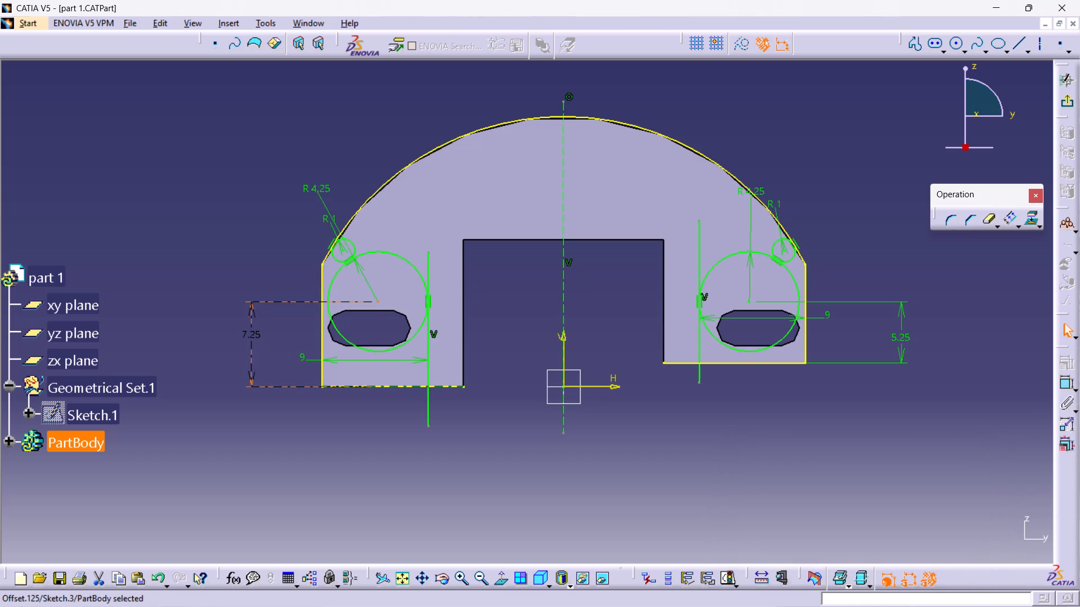
left_click(222, 237)
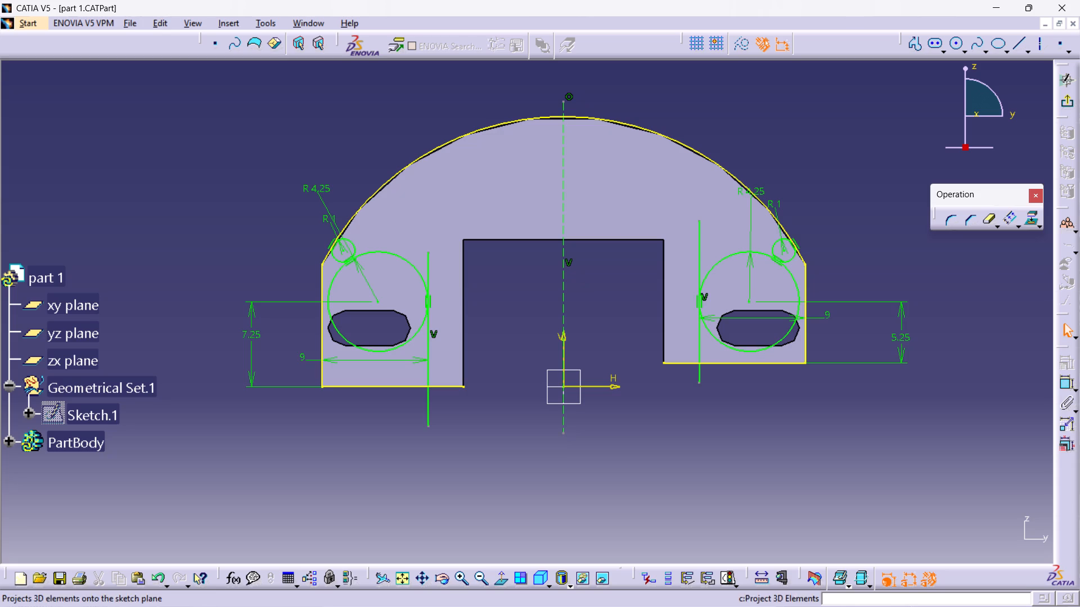
Quick-trim the right leg's bottom edge, vertical line, both tangent circles and the right half of the outer arch to a closed profile.
double_click(993, 217)
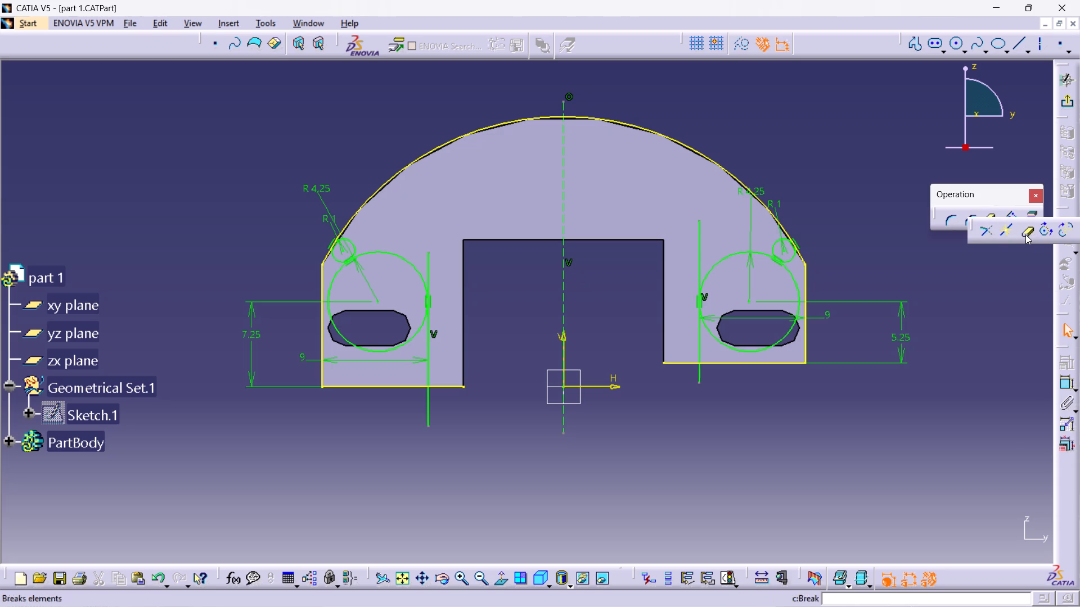
double_click(1025, 234)
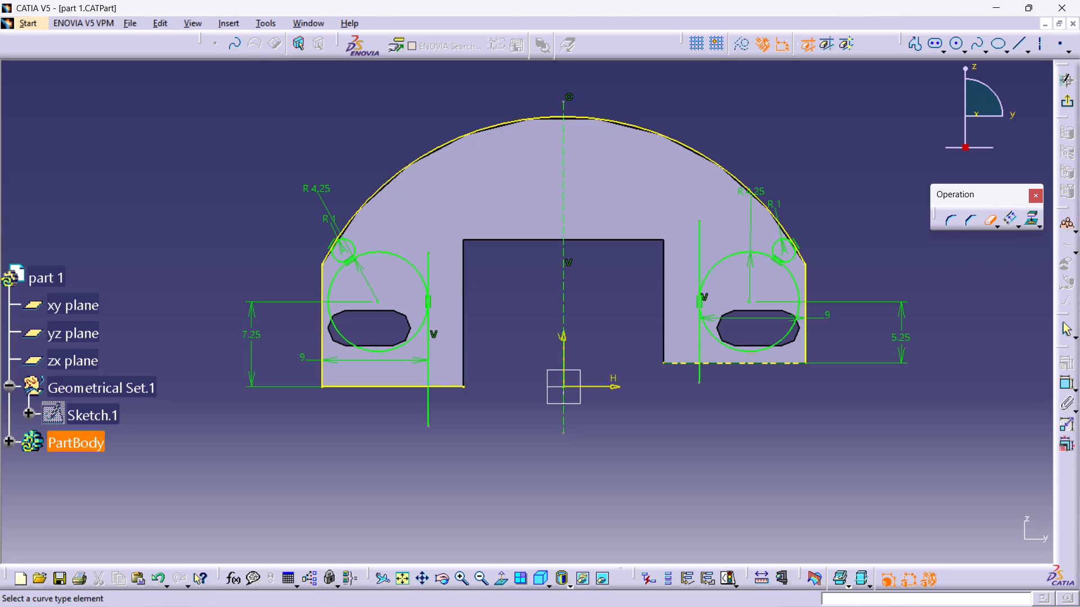
left_click(683, 361)
left_click(701, 255)
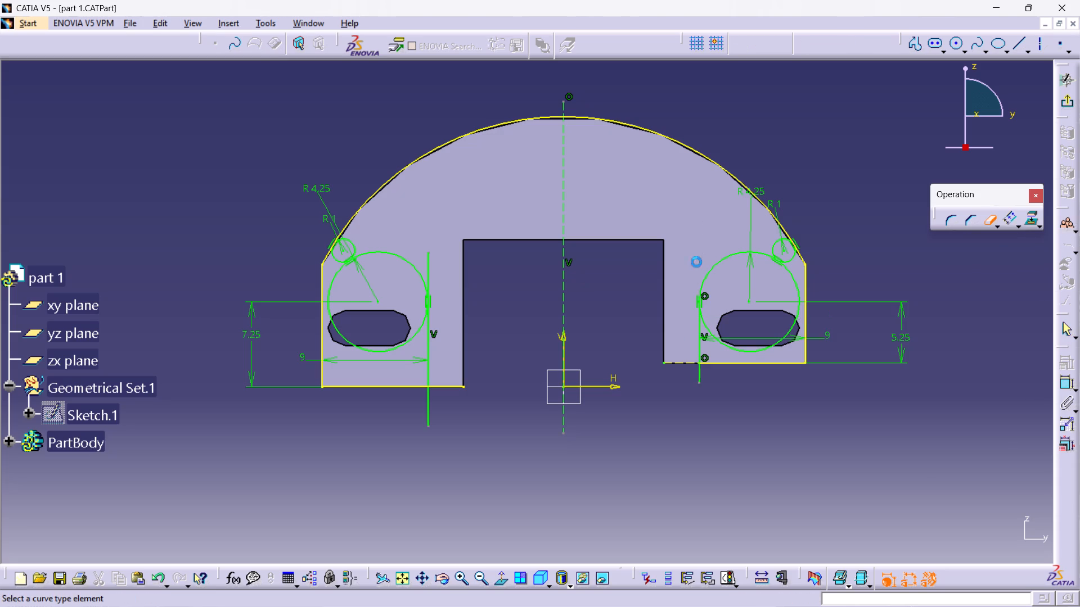
left_click(699, 373)
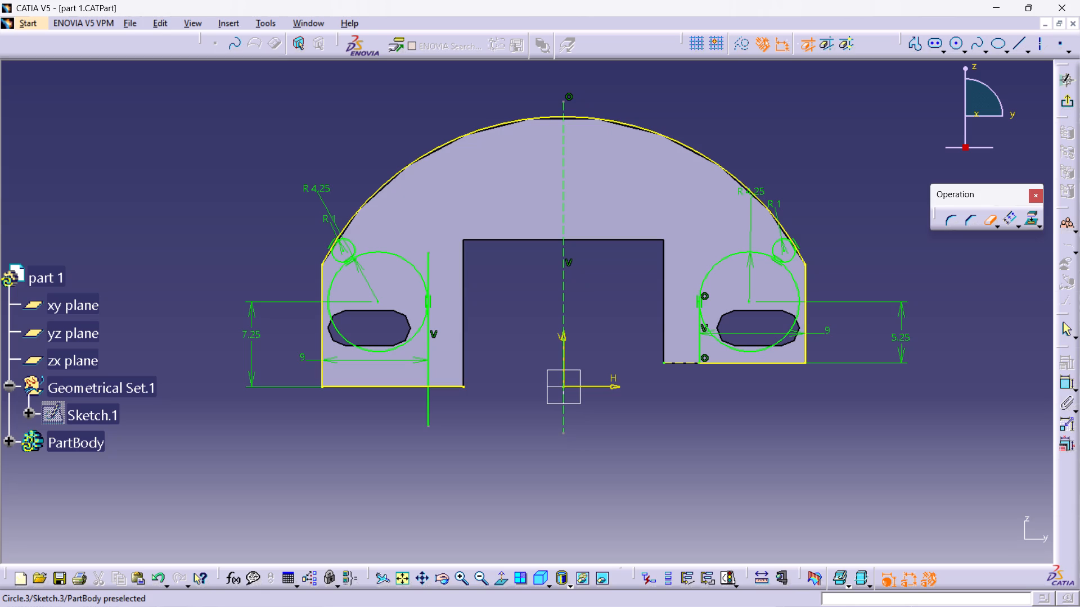
left_click(795, 279)
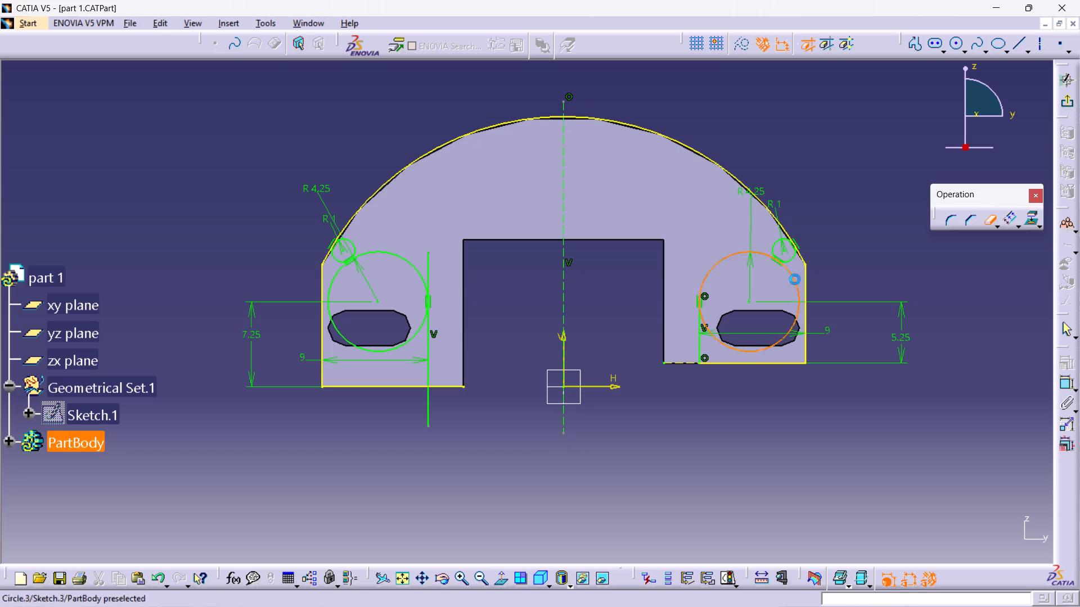
left_click(776, 239)
left_click(764, 202)
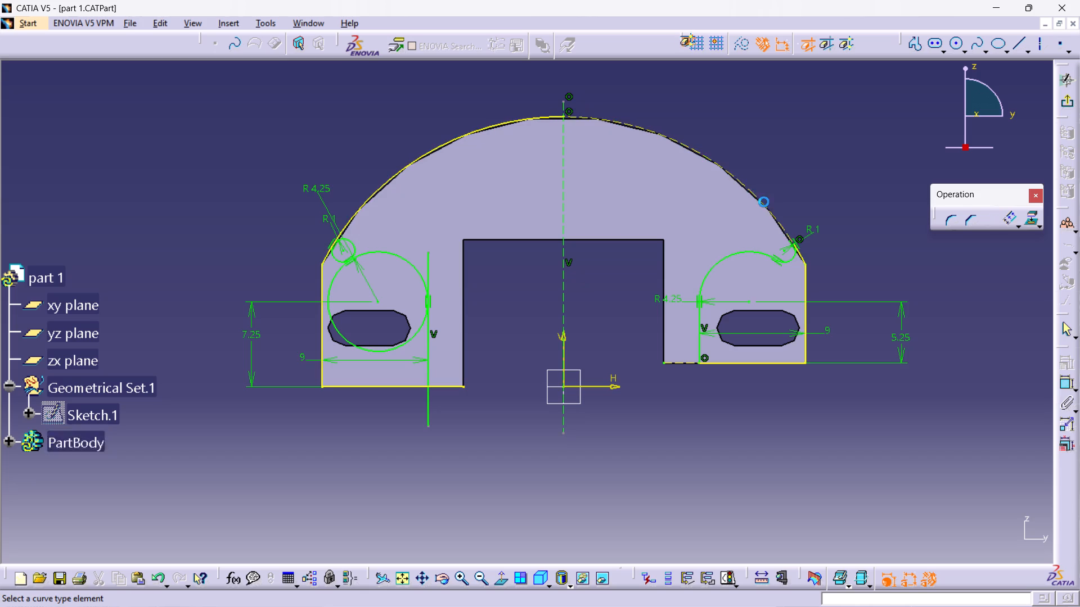
Quick-trim the left half of the outer arch and the left leg's tangent circles, vertical line and bottom edge to a closed profile.
left_click(494, 126)
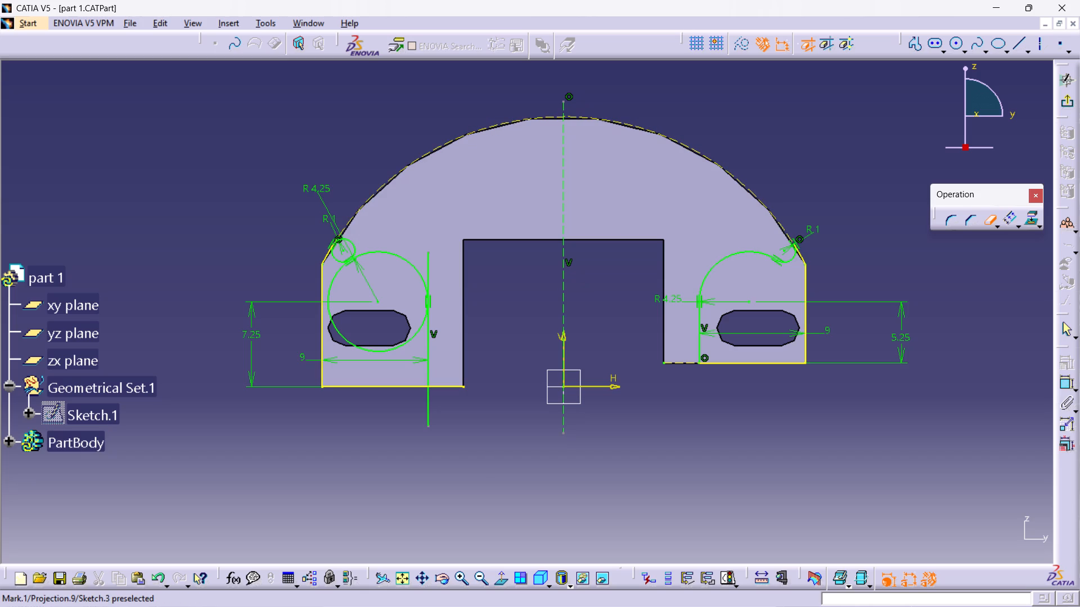
left_click(356, 246)
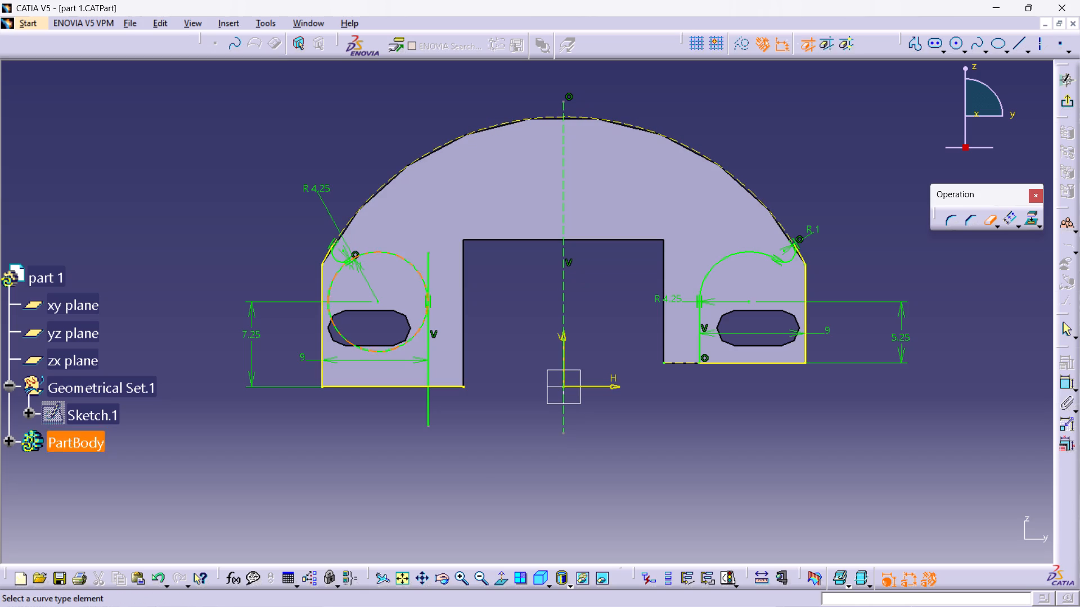
left_click(332, 291)
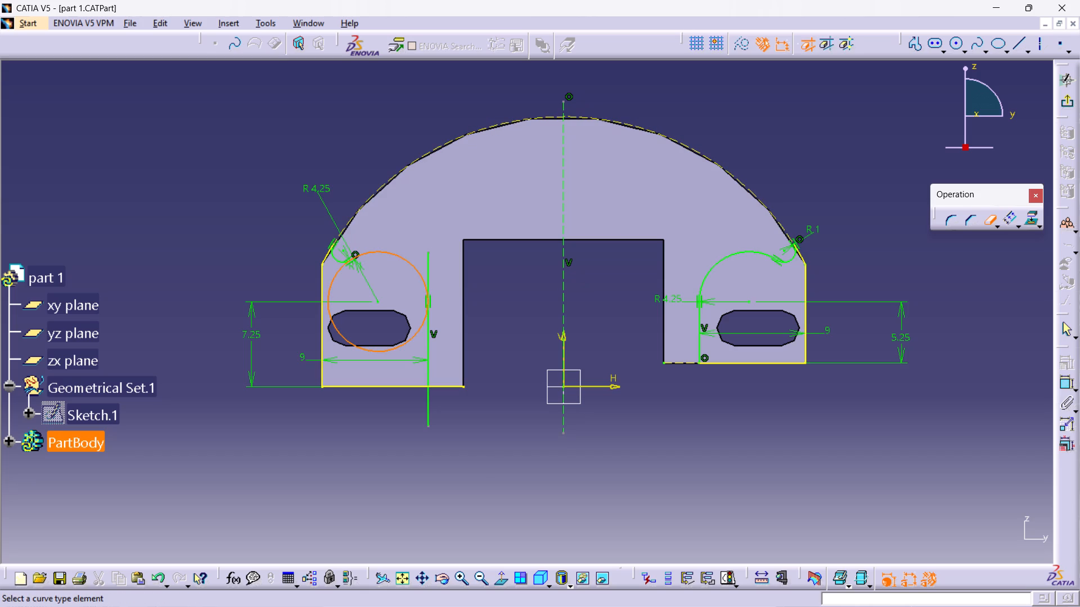
left_click(427, 261)
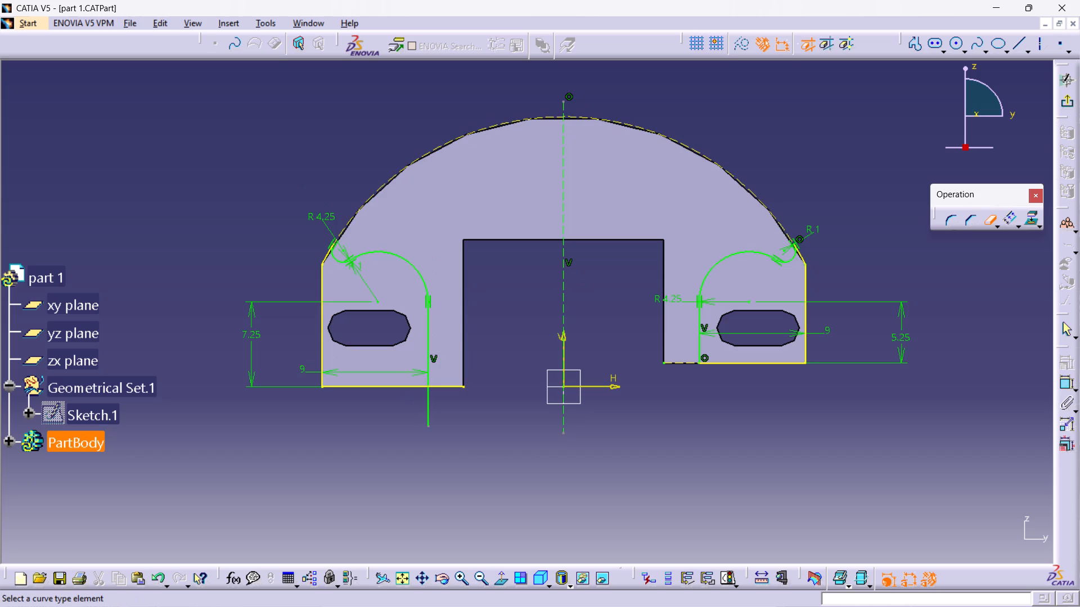
left_click(431, 407)
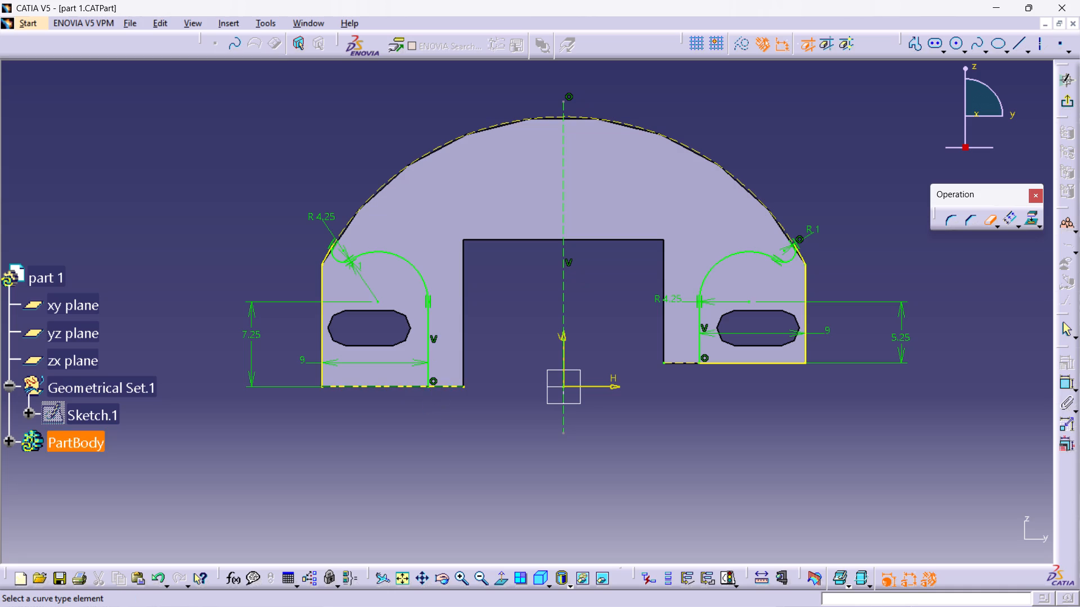
left_click(448, 386)
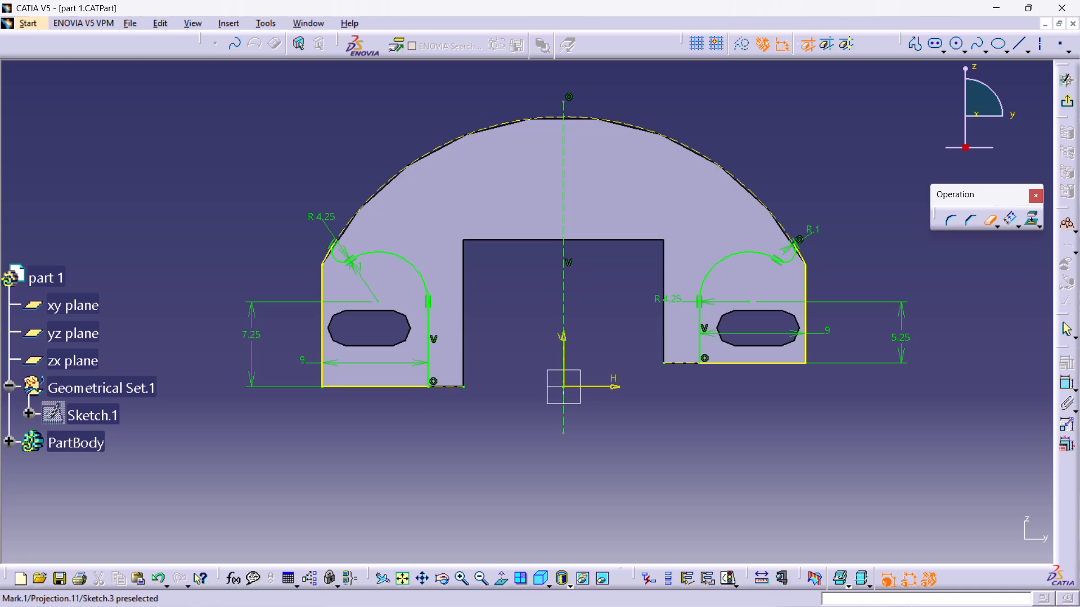
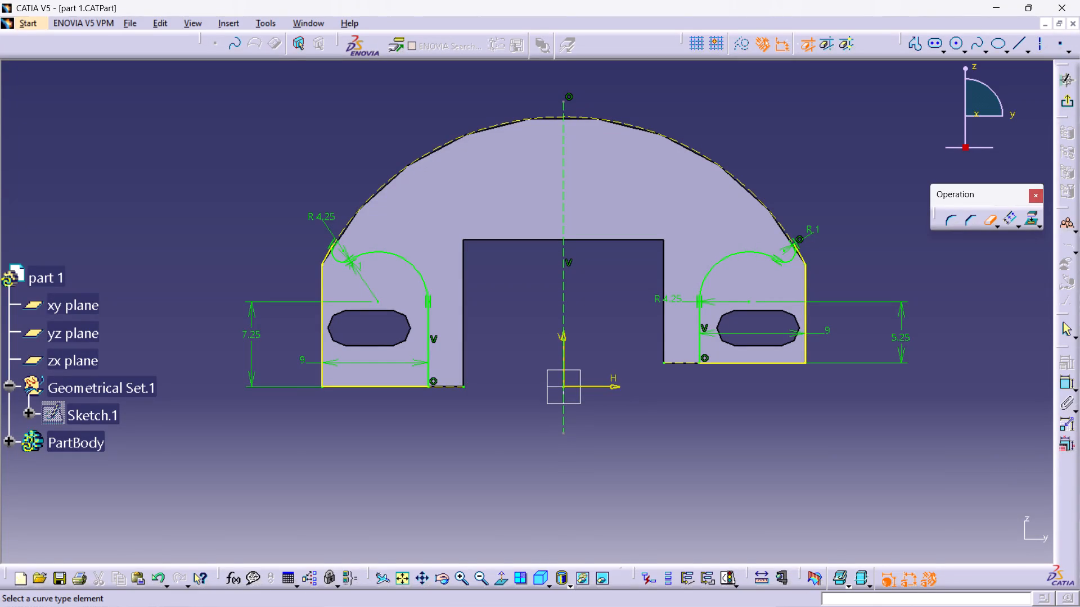
Exit the sketch and pocket the closed profiles on both legs to a dimension depth of 4 mm.
left_click(1065, 99)
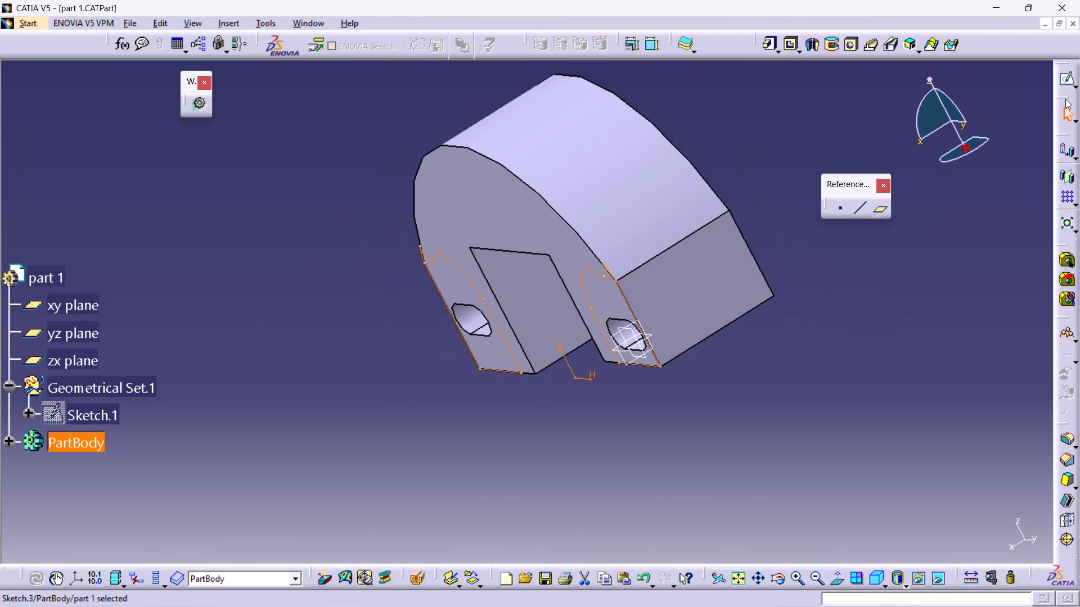
left_click(786, 44)
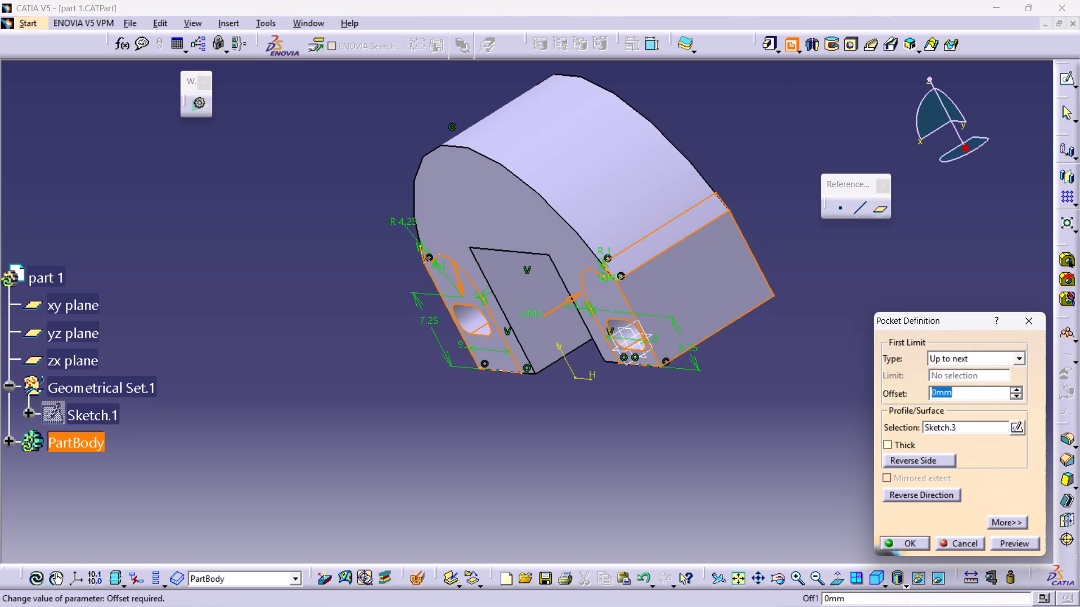
left_click(1013, 358)
left_click(988, 370)
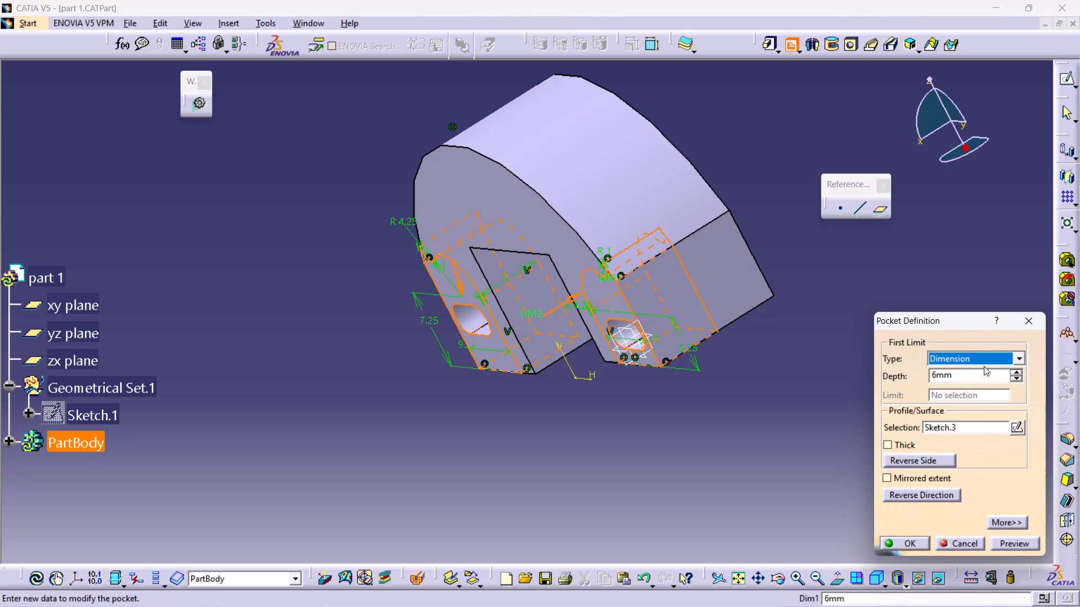
double_click(979, 376)
key("4")
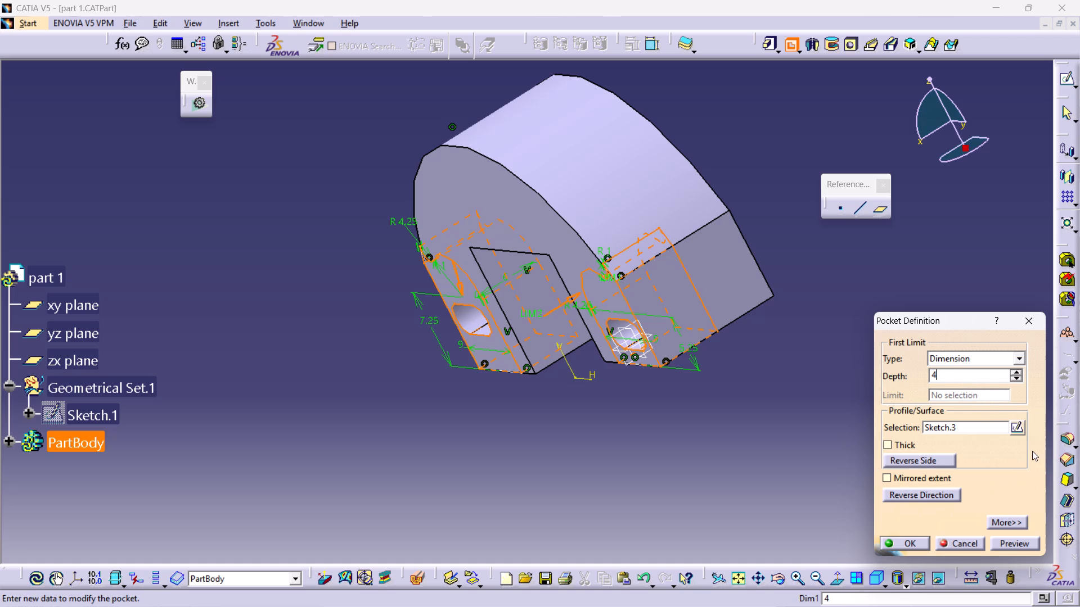
left_click(912, 546)
left_click(822, 519)
Mirror the 4 mm leg pocket, Pocket.2, about the yz plane onto the opposite face.
middle_click_drag(186, 424, 242, 342)
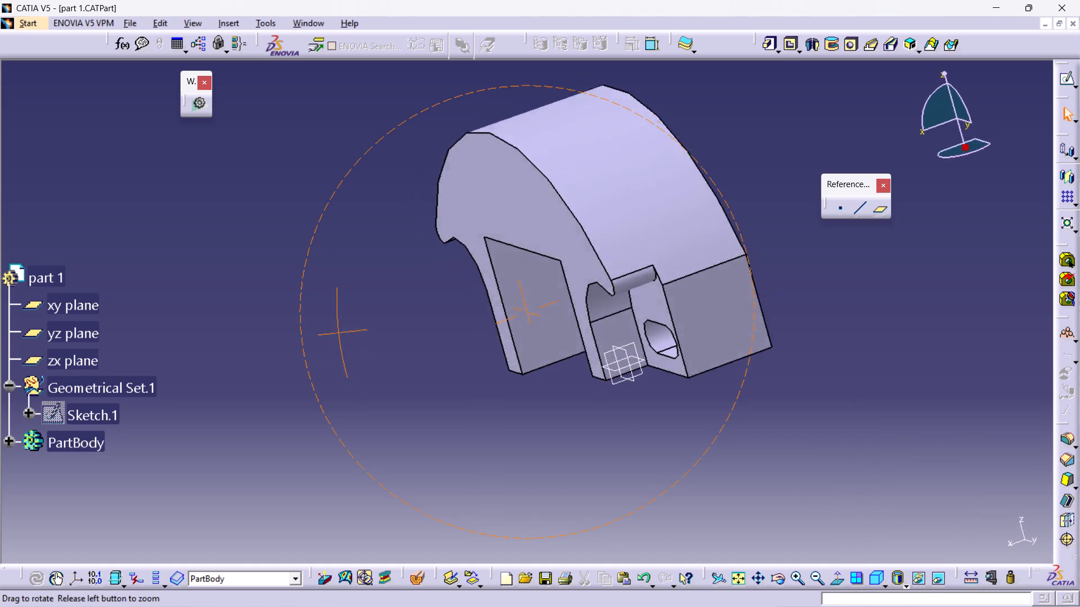
middle_click_drag(242, 342, 481, 297)
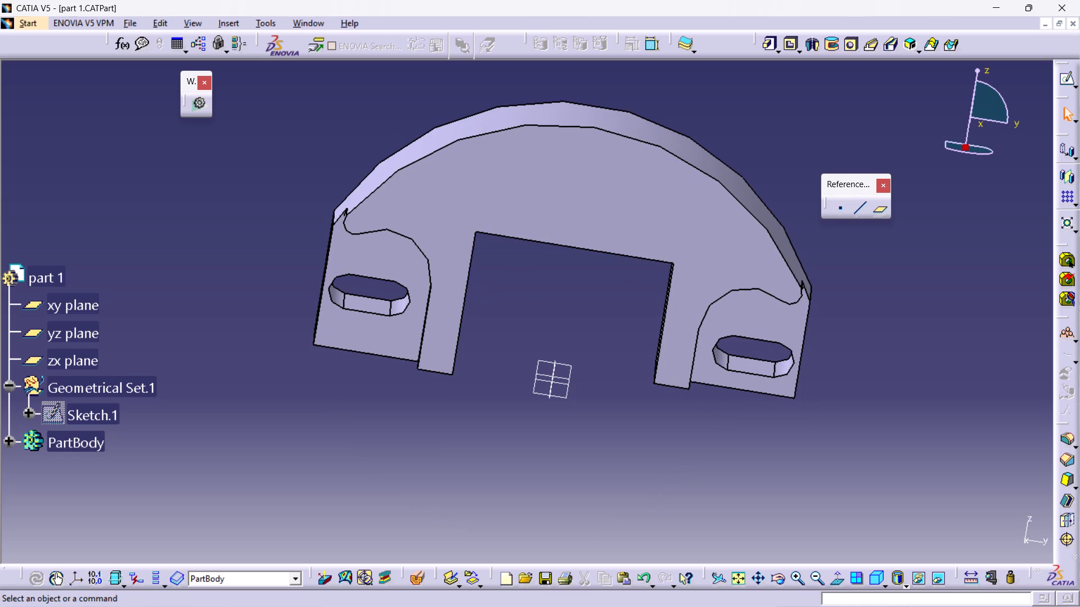
scroll(740, 466, "up", 1, "ctrl")
middle_click_drag(195, 319, 292, 273)
scroll(196, 319, "up", 1, "ctrl")
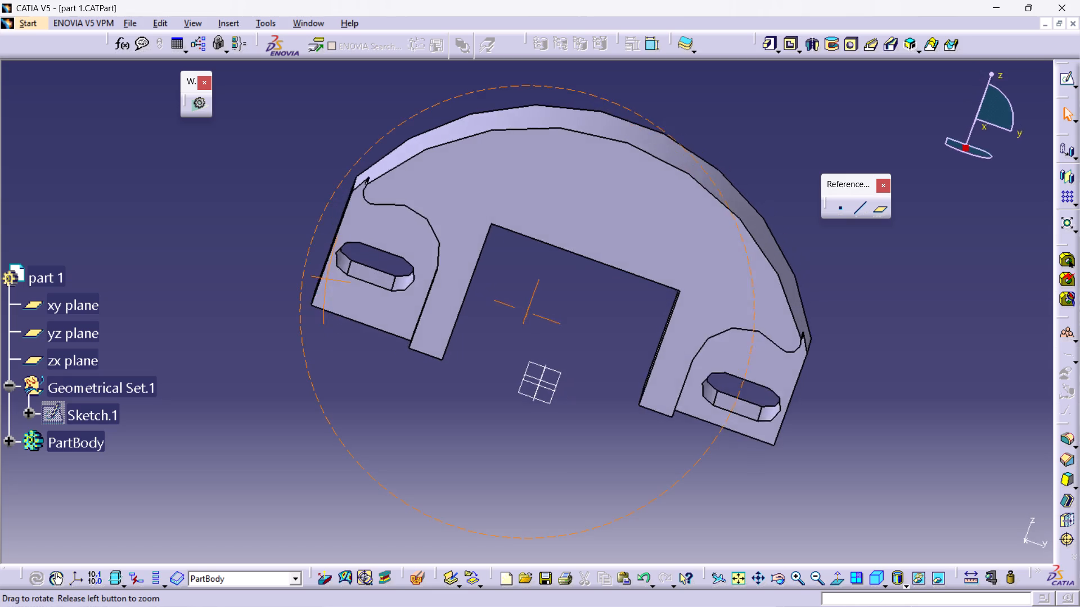
middle_click_drag(292, 273, 144, 257)
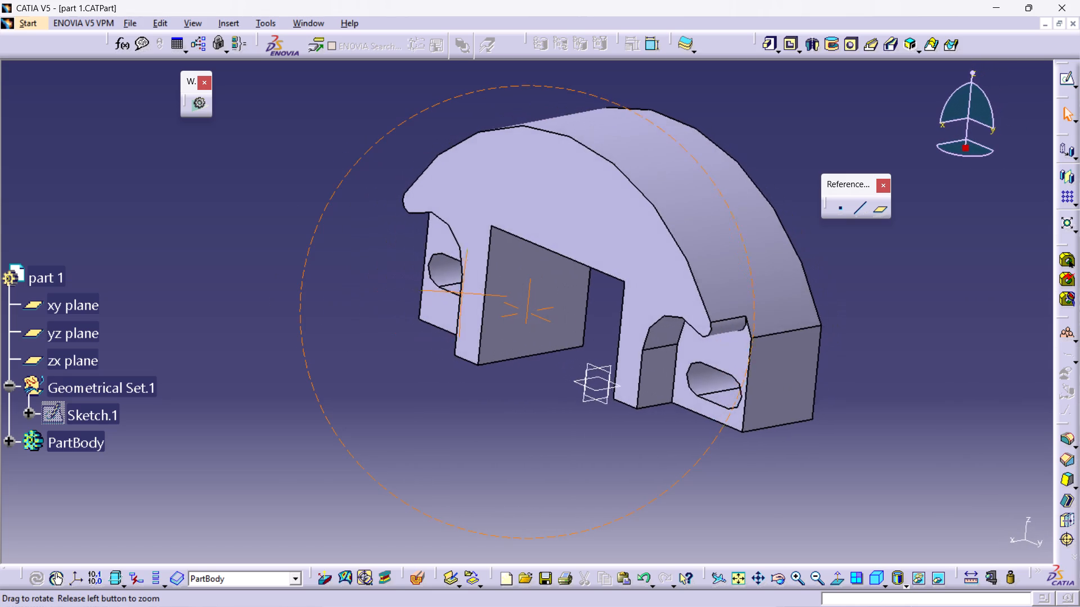
middle_click_drag(144, 257, 304, 292)
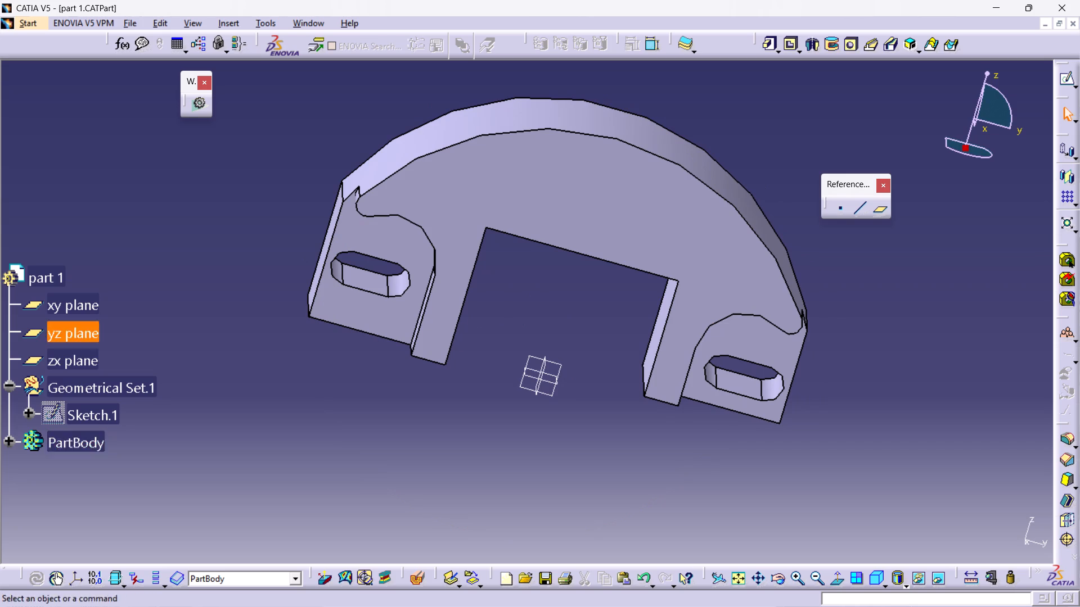
left_click(1069, 175)
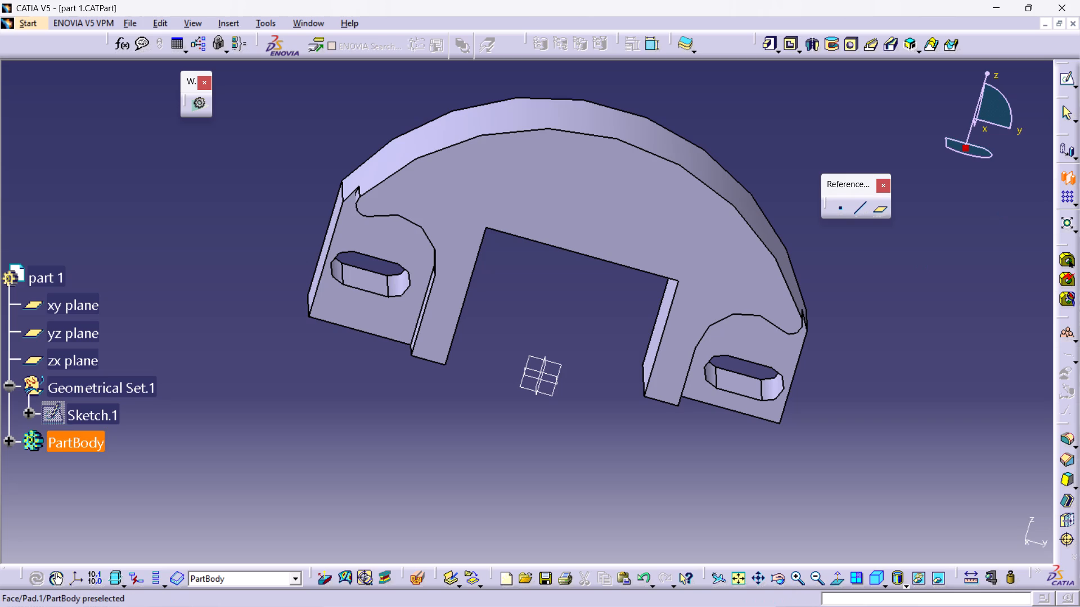
left_click(10, 440)
scroll(137, 501, "down", 4)
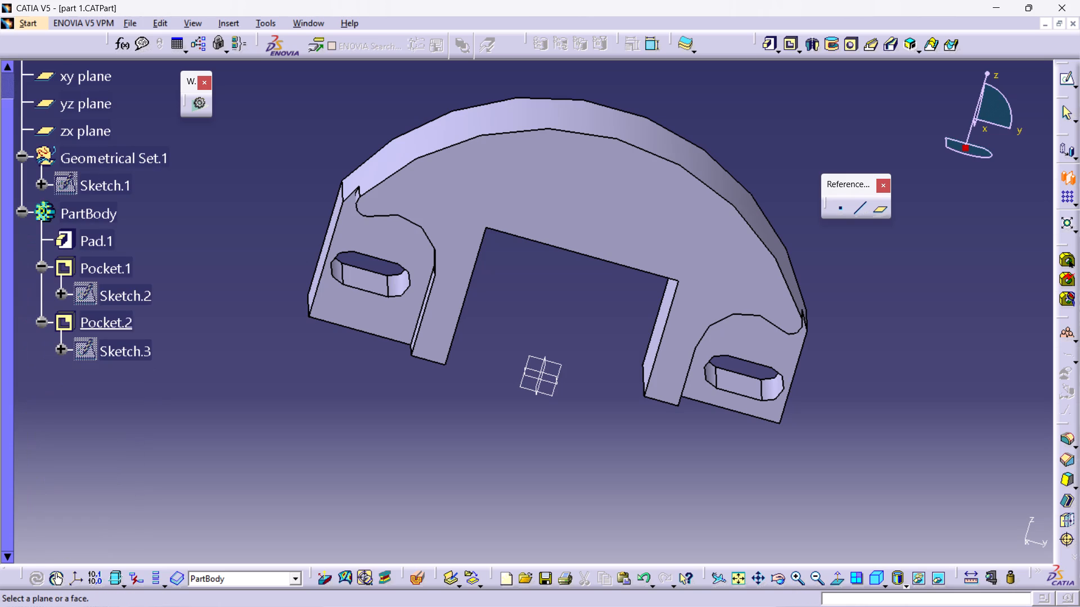
left_click(109, 323)
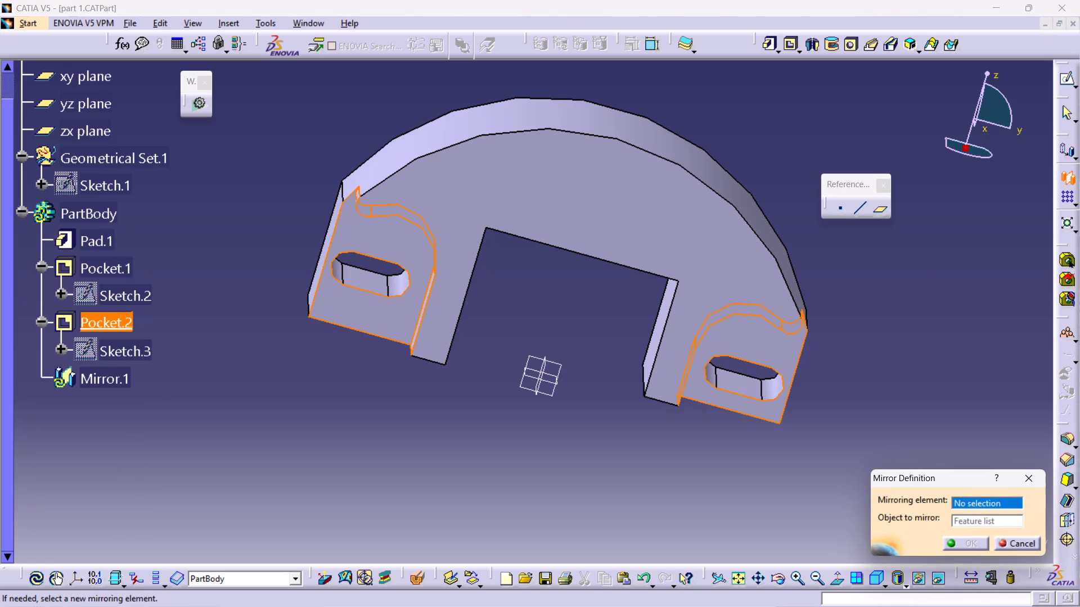
left_click(557, 366)
middle_click_drag(912, 312, 725, 310)
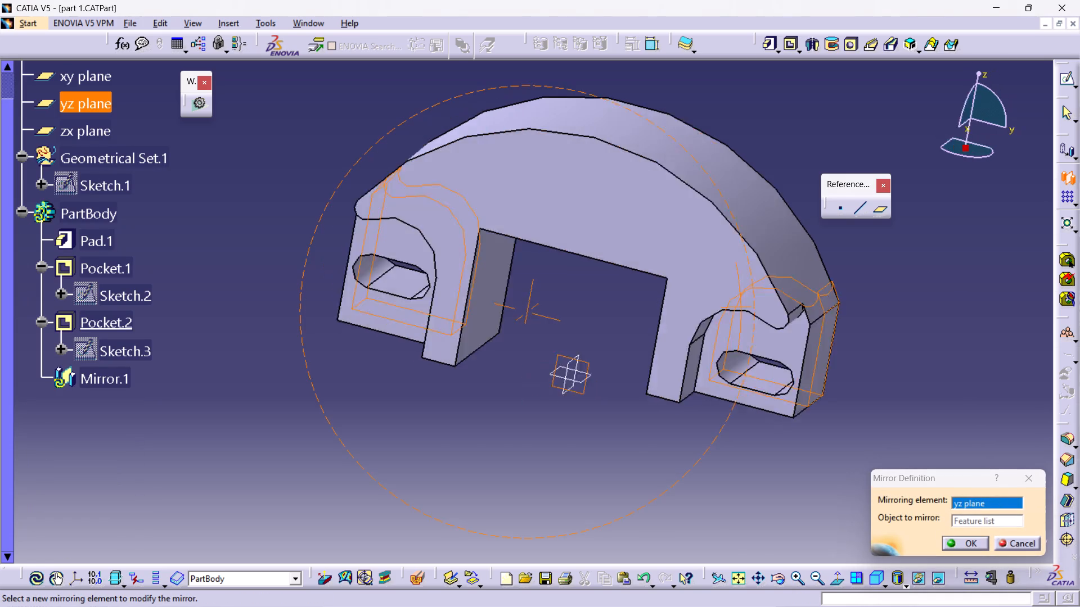
middle_click_drag(725, 310, 484, 343)
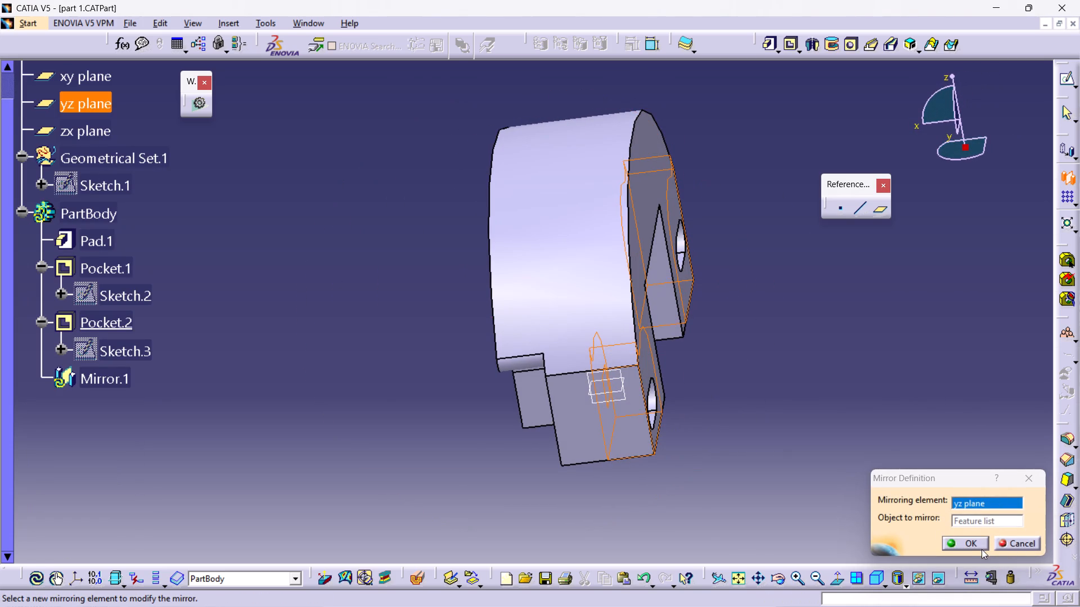
left_click(977, 545)
left_click(845, 502)
Inspect the leg pockets on both faces of the part from several angles.
middle_click_drag(816, 452, 536, 471, "ctrl")
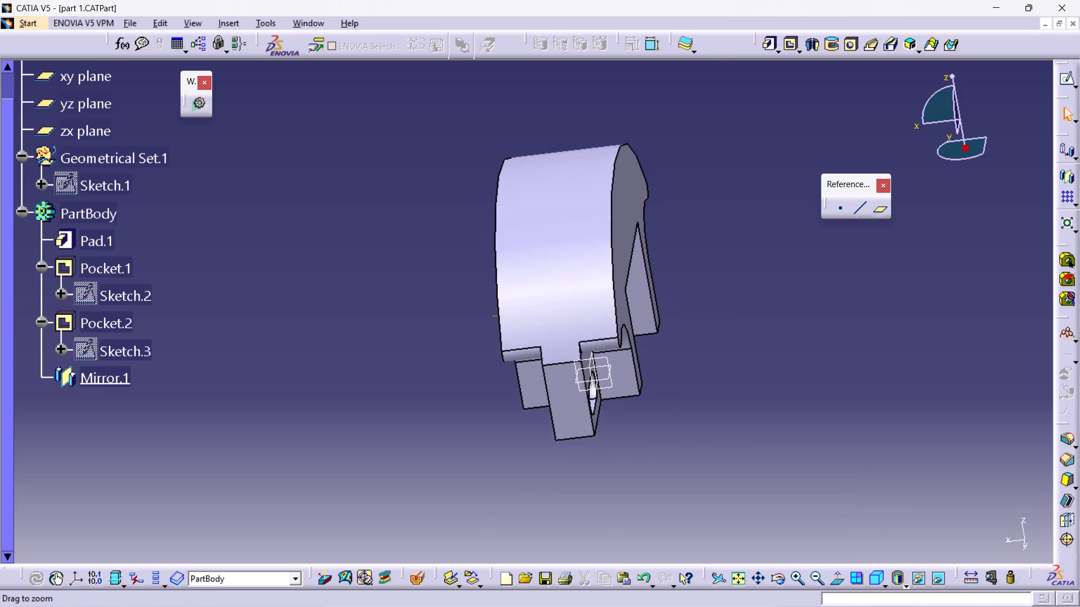
middle_click_drag(536, 471, 583, 413, "ctrl")
middle_click_drag(784, 401, 561, 465, "ctrl")
middle_click_drag(461, 384, 555, 366, "ctrl")
middle_click_drag(388, 373, 685, 374)
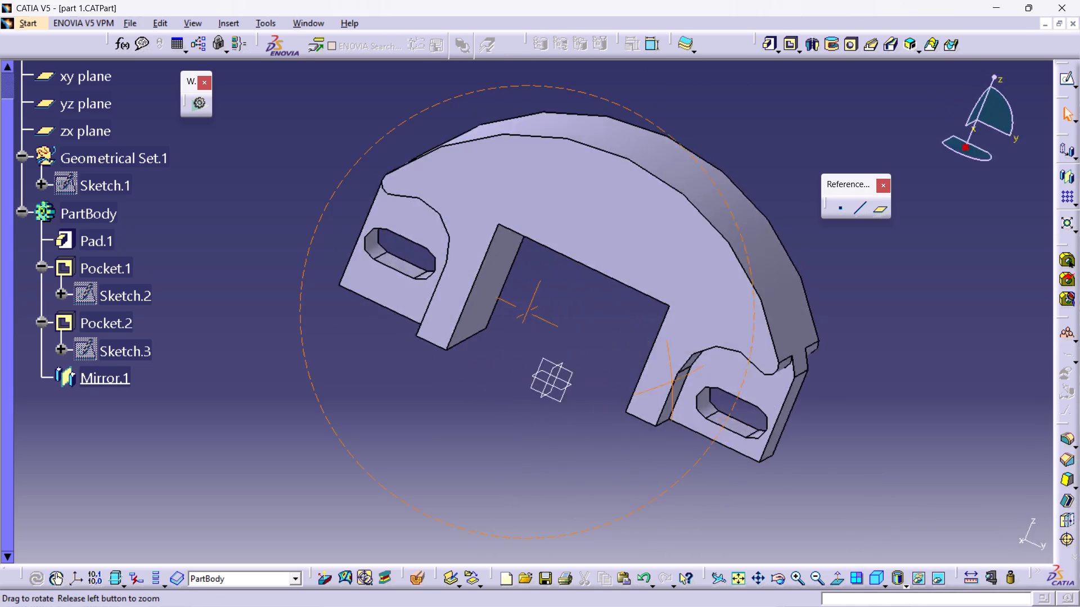
middle_click_drag(685, 374, 553, 293)
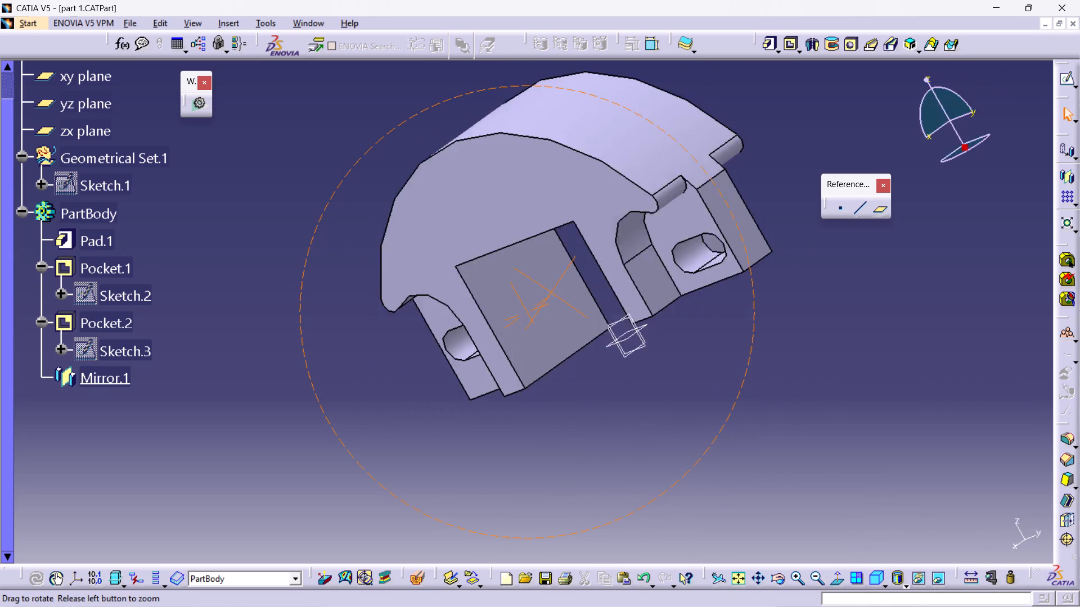
middle_click_drag(553, 293, 699, 293)
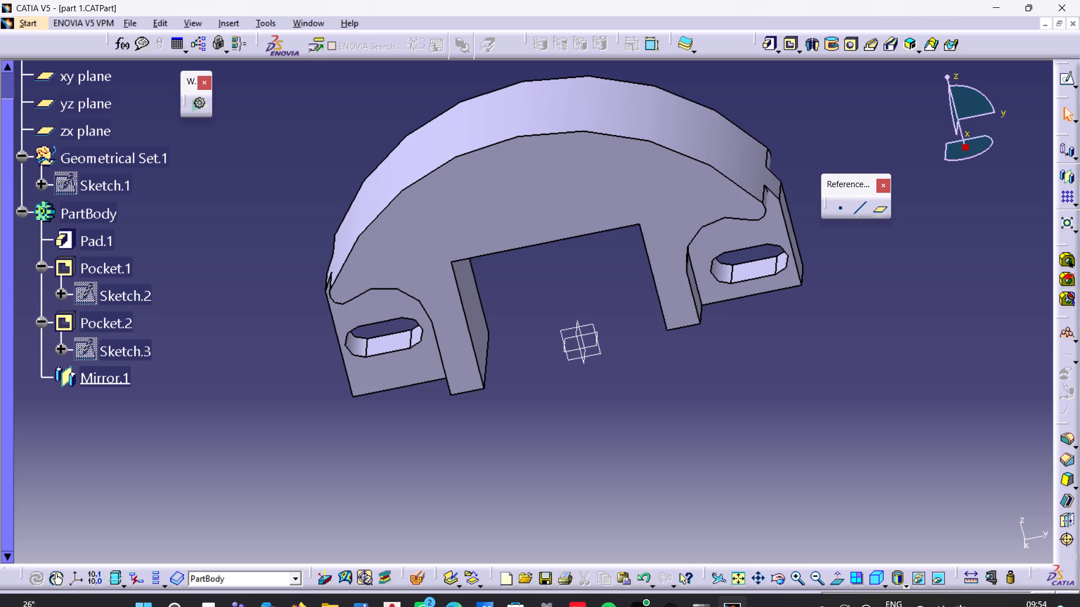
Chamfer both legs' outer bottom edges and the rectangular cutout's three edges on each face, 0.5 mm at 45 degrees.
left_click(1065, 457)
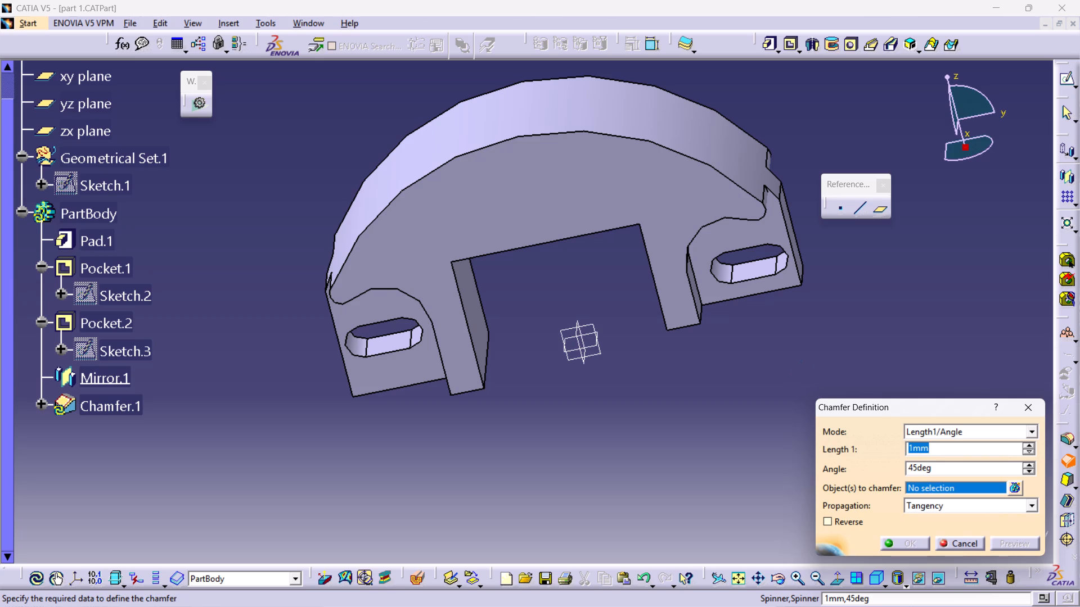
middle_click_drag(946, 354, 811, 362, "ctrl")
middle_click_drag(838, 348, 703, 342)
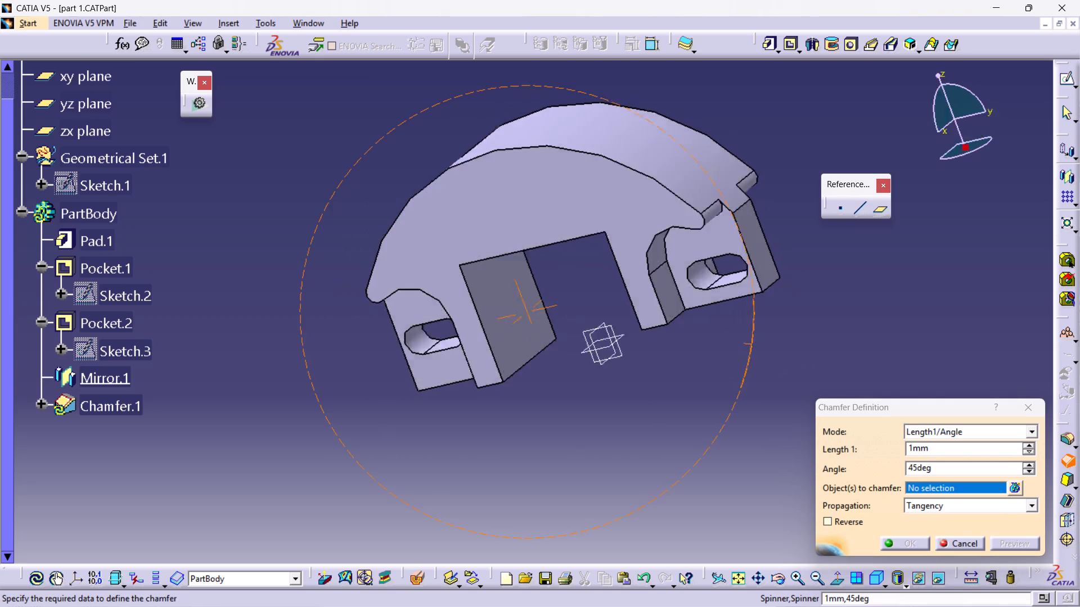
middle_click_drag(703, 342, 573, 384)
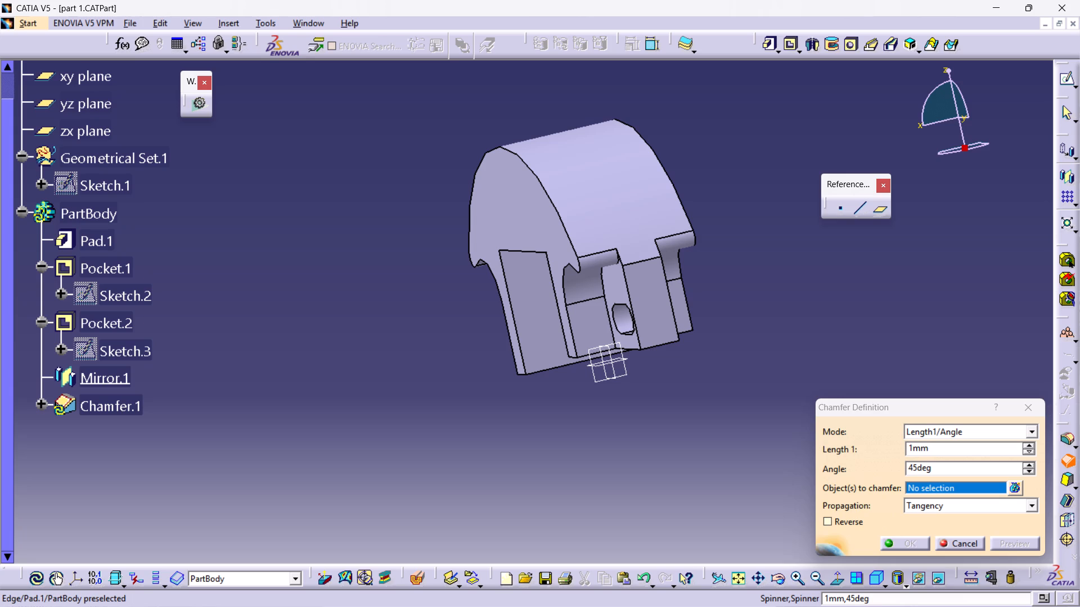
left_click(671, 343)
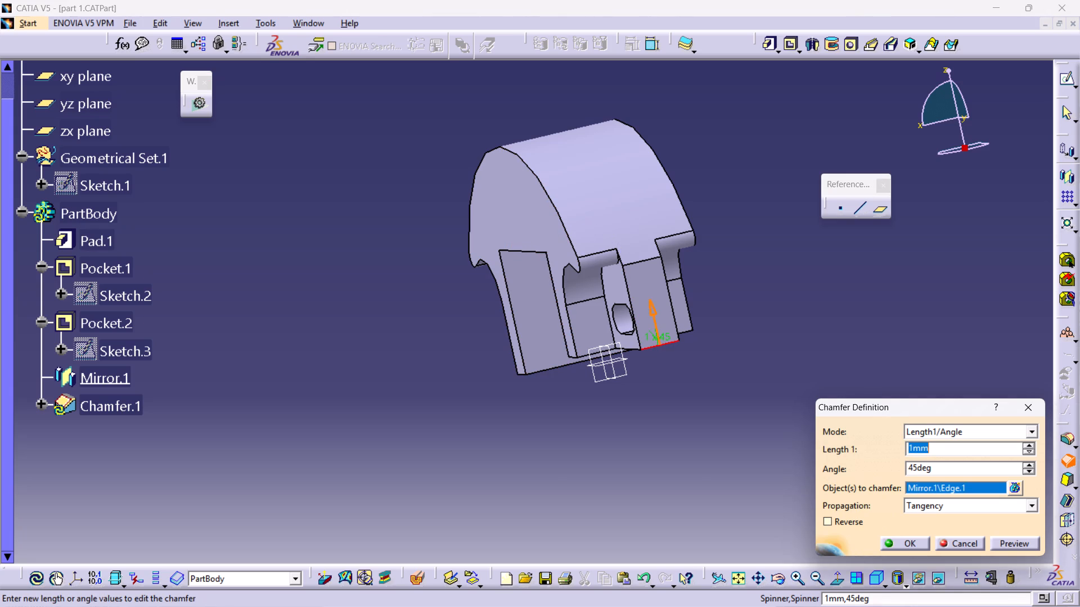
middle_click_drag(395, 389, 424, 398, "ctrl")
middle_click_drag(420, 397, 606, 317)
left_click(586, 234)
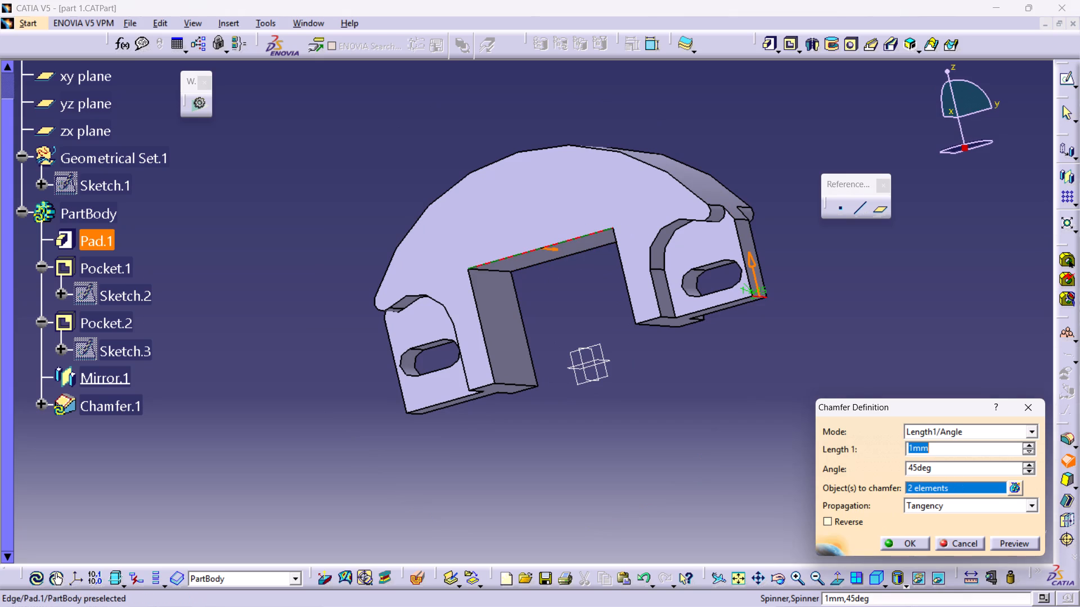
left_click(482, 338, "ctrl")
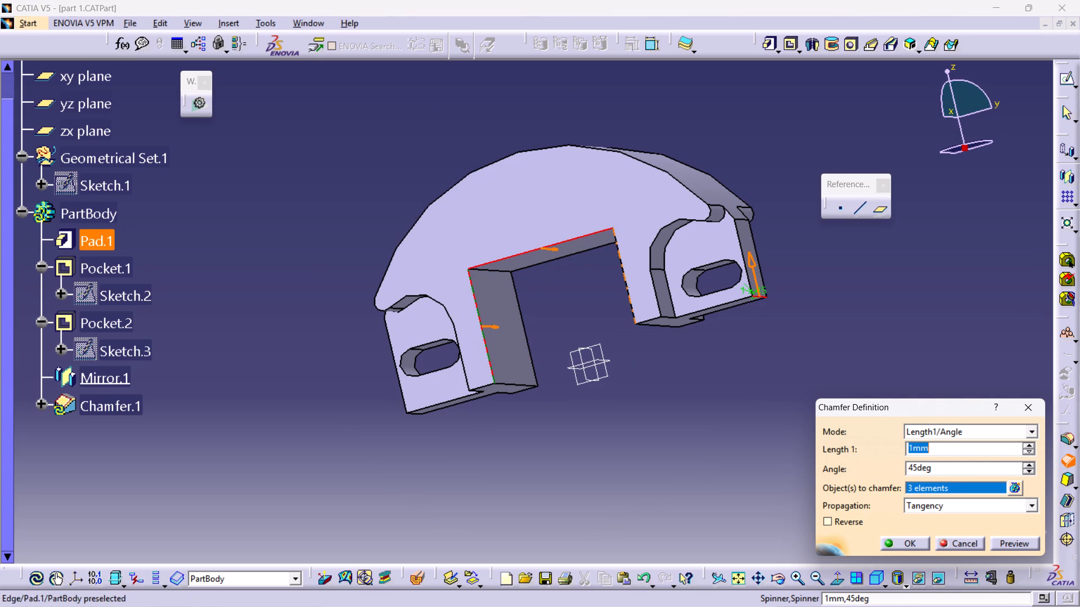
left_click(629, 293, "ctrl")
middle_click_drag(327, 409, 609, 318)
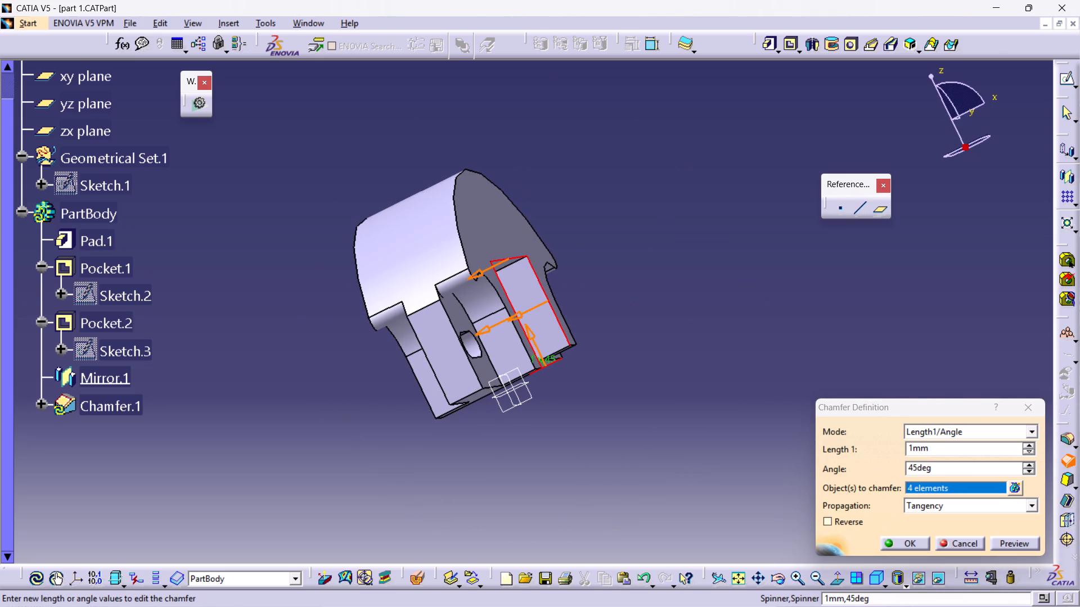
left_click(473, 393)
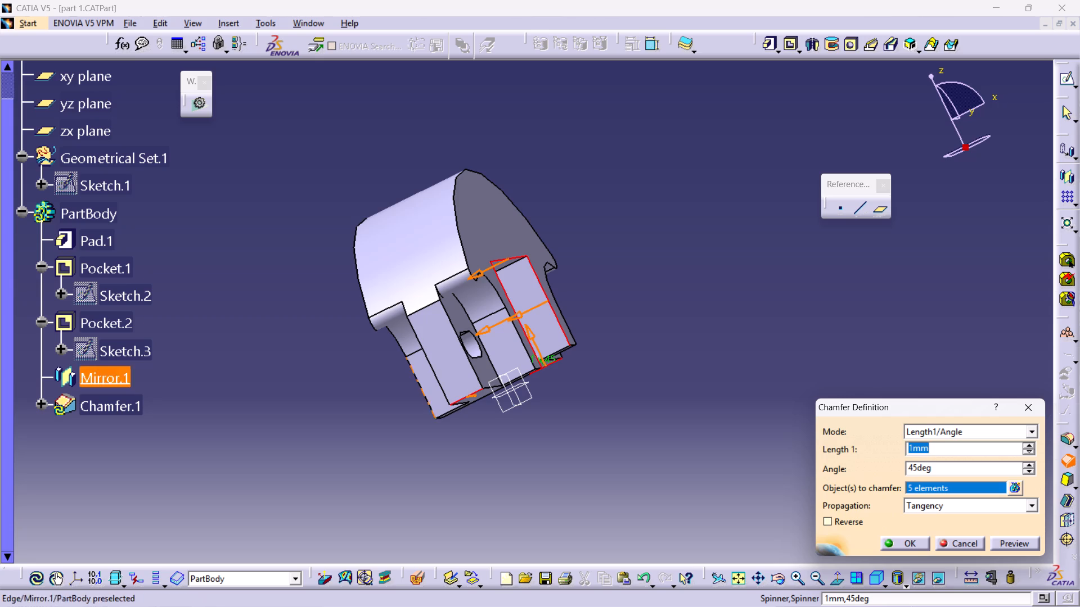
middle_click_drag(288, 378, 289, 362, "ctrl")
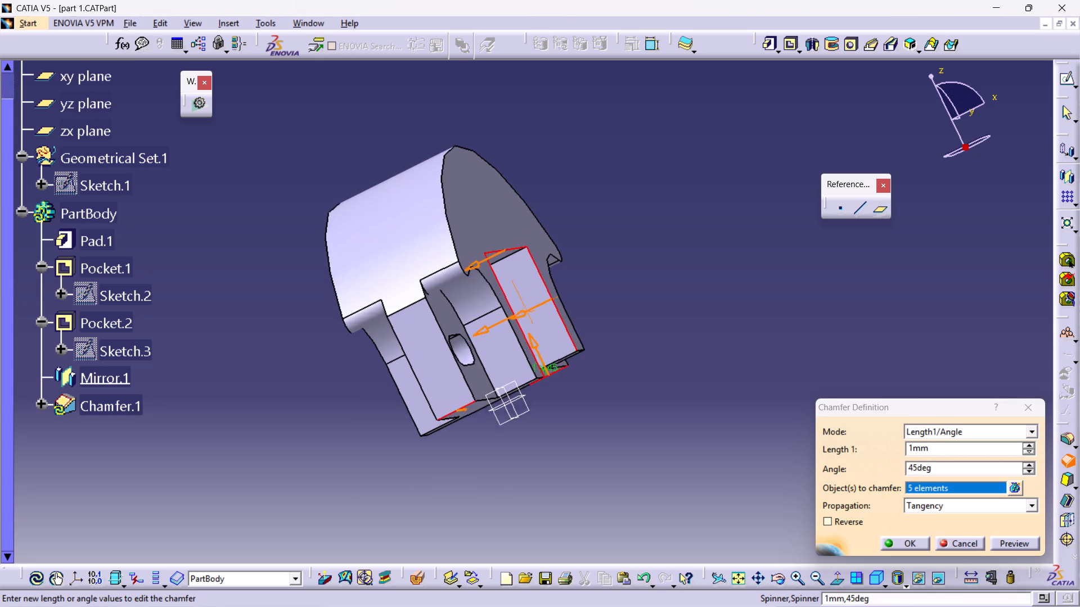
middle_click_drag(289, 362, 326, 378, "ctrl")
middle_click_drag(322, 378, 569, 297)
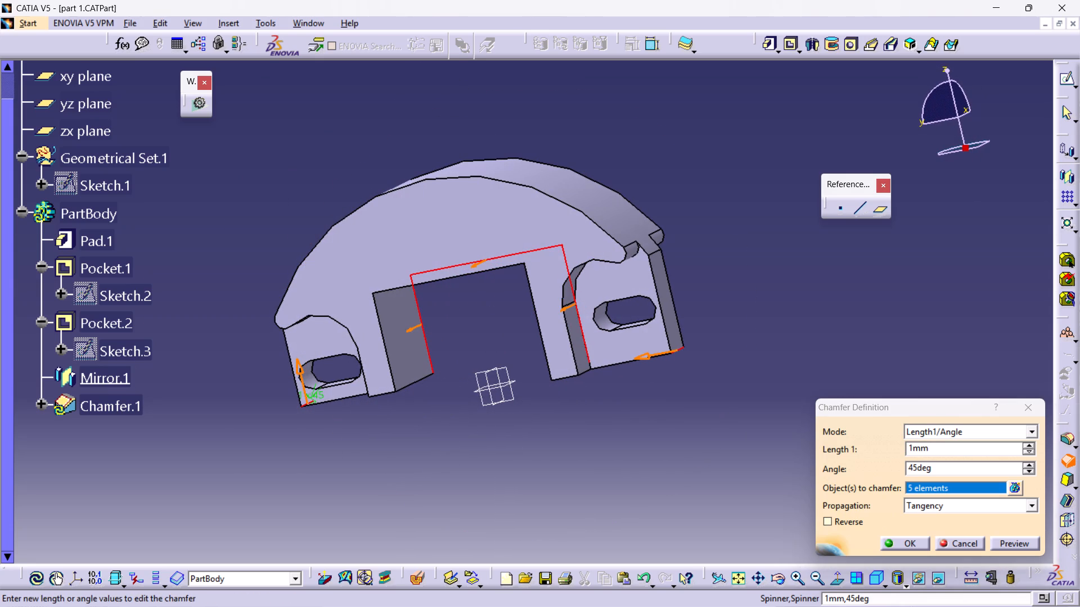
left_click(492, 270)
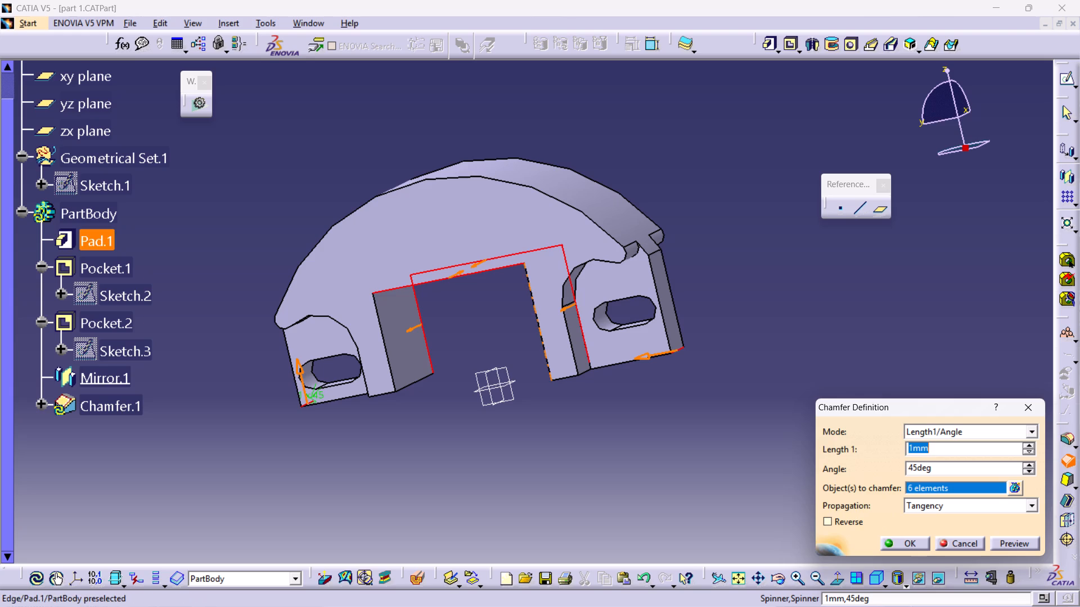
left_click(542, 343)
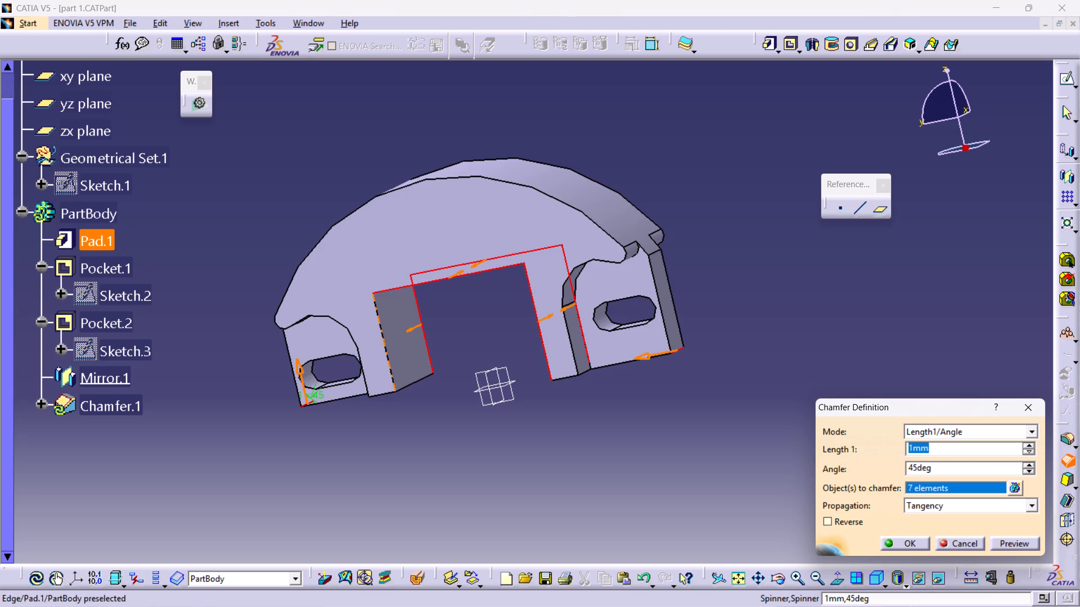
left_click(387, 353)
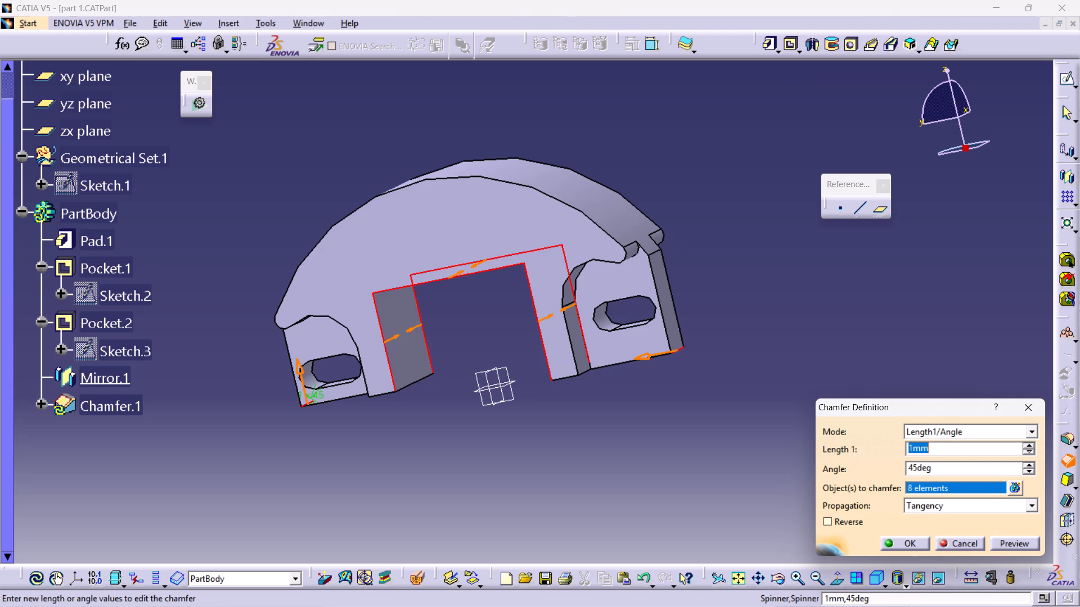
key("0")
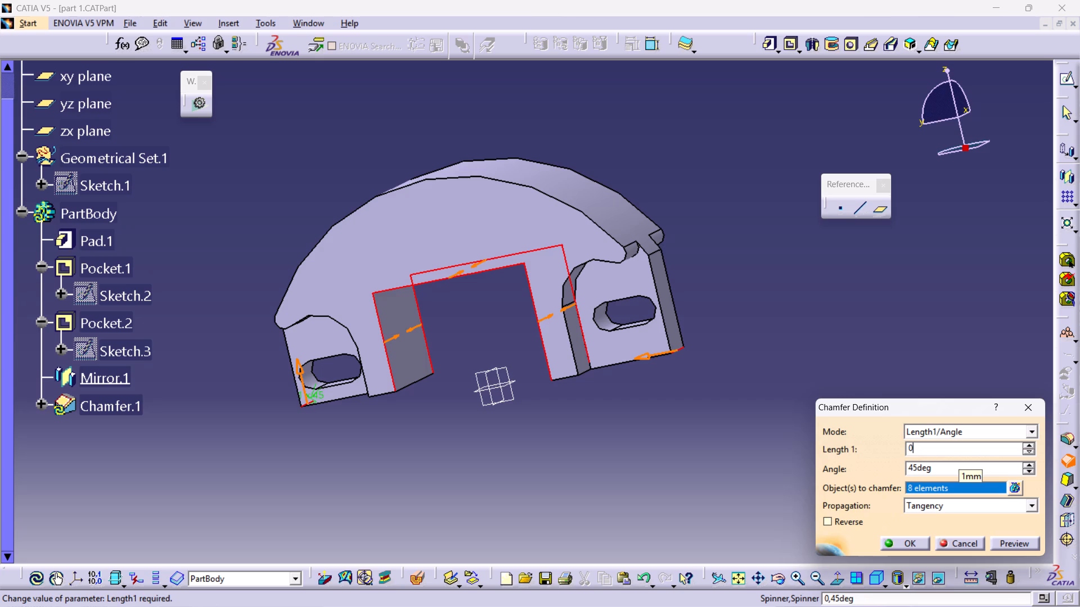
type(".5")
key("Return")
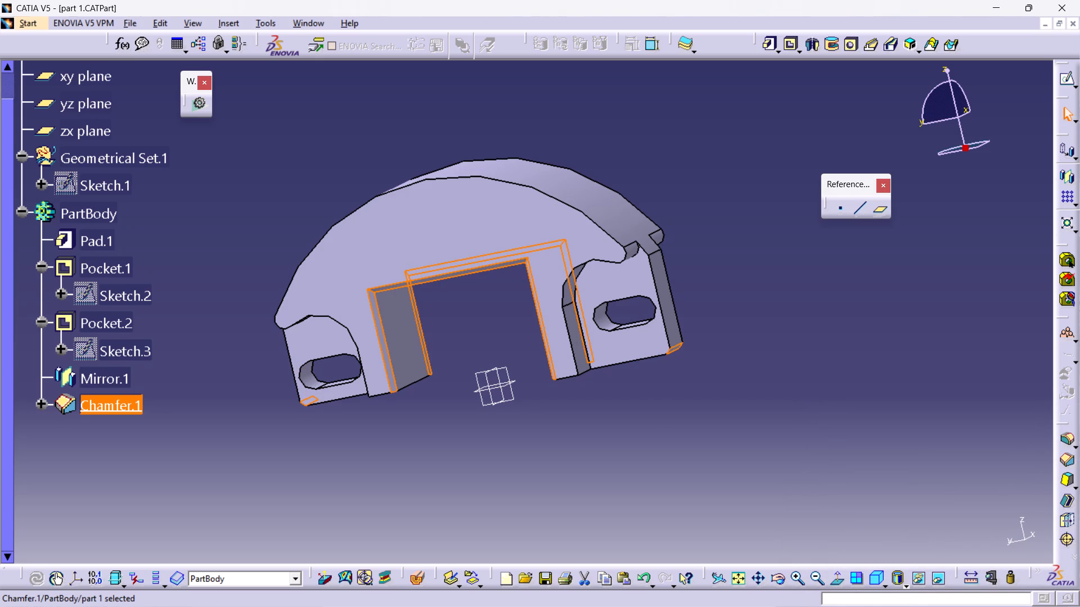
left_click(766, 472)
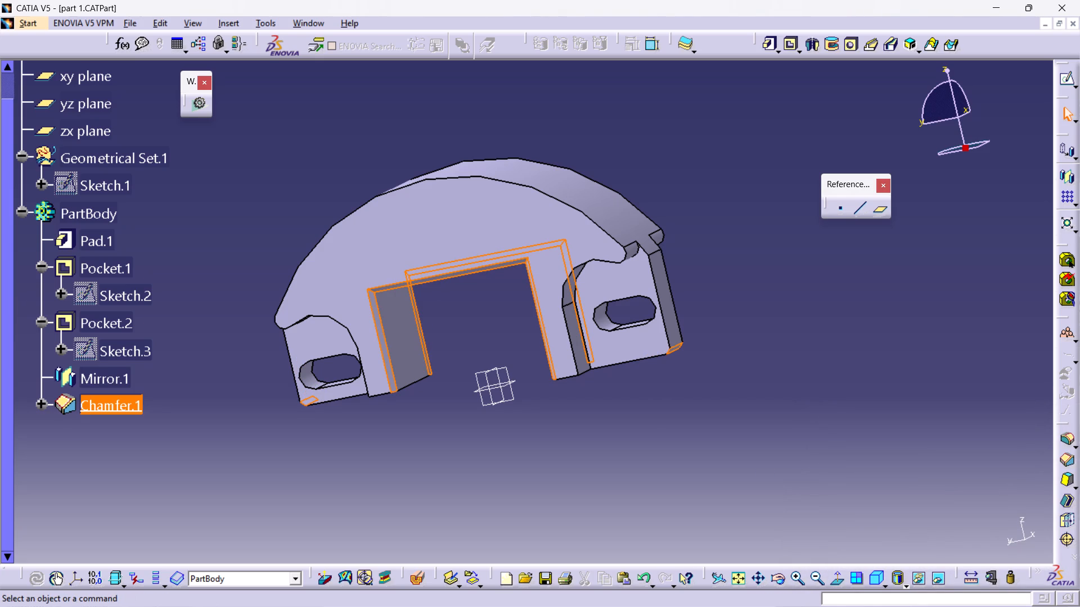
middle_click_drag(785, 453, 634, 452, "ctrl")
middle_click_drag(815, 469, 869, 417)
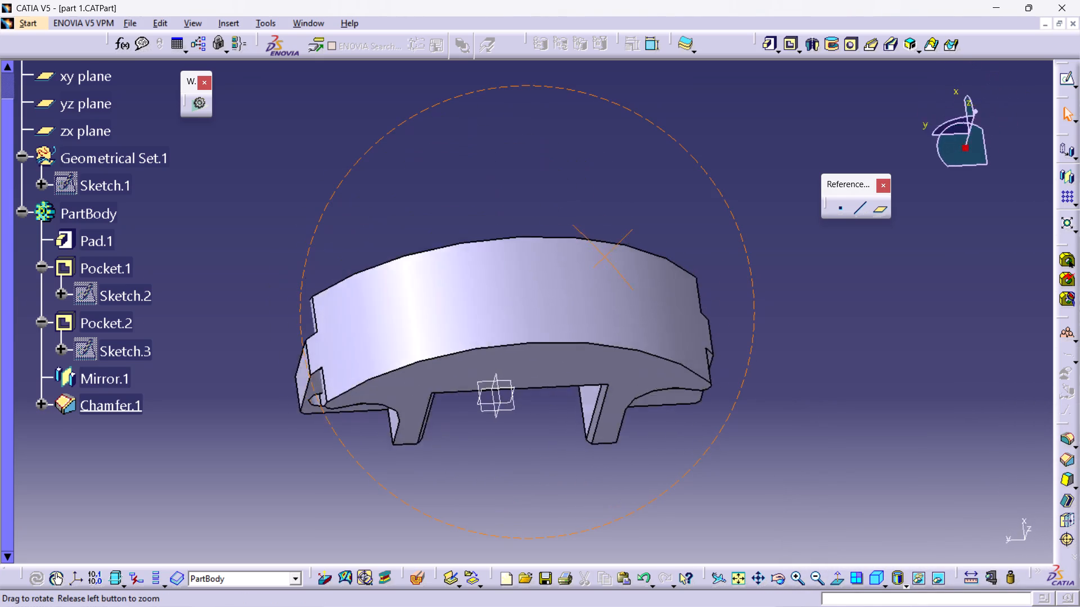
Inspect the chamfered cutout and leg edges of the part from several angles.
middle_click_drag(869, 417, 755, 378)
middle_click_drag(487, 322, 469, 322, "ctrl")
middle_click_drag(818, 347, 56, 280)
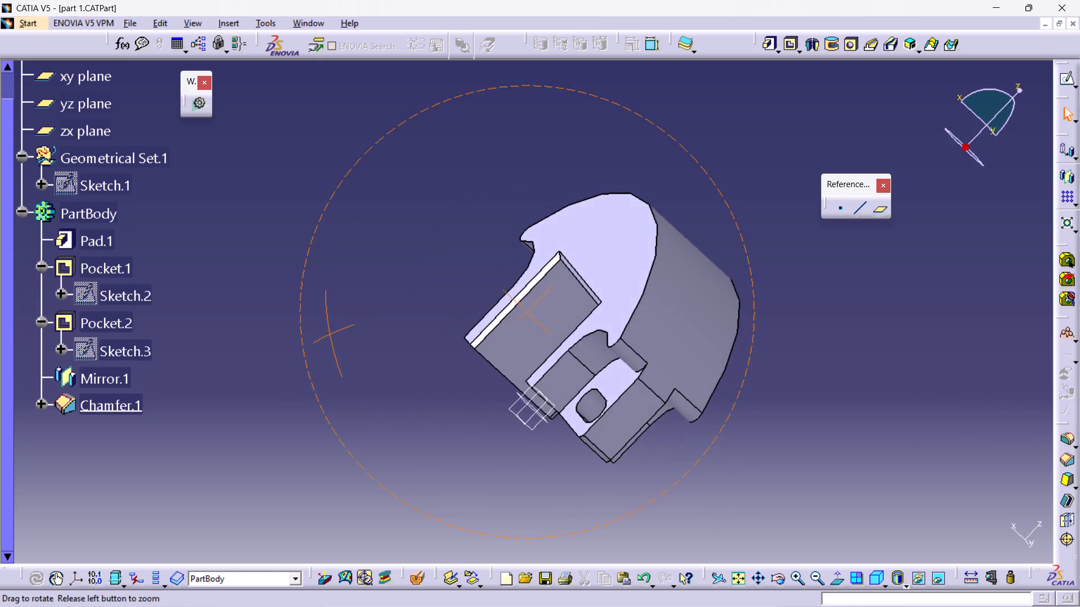
middle_click_drag(56, 280, 324, 346)
middle_click_drag(223, 287, 496, 364)
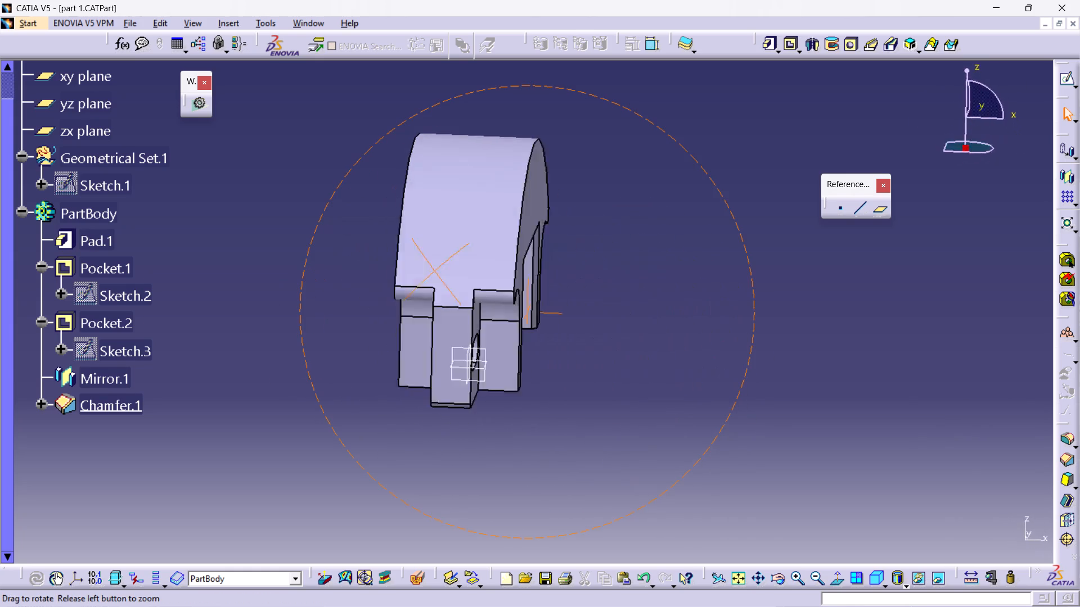
middle_click_drag(496, 364, 384, 370)
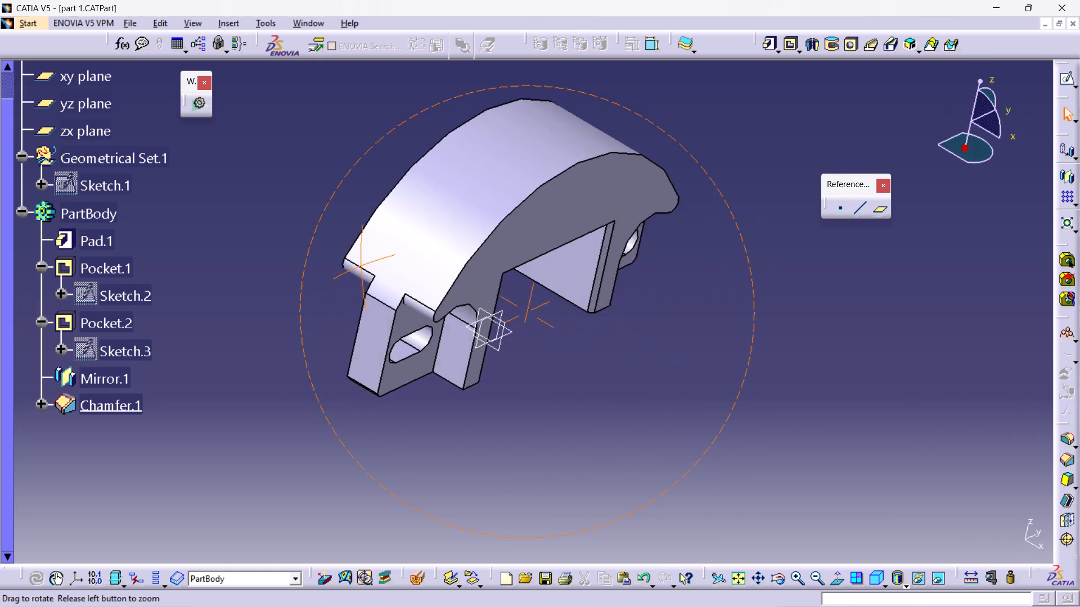
middle_click_drag(384, 370, 279, 303)
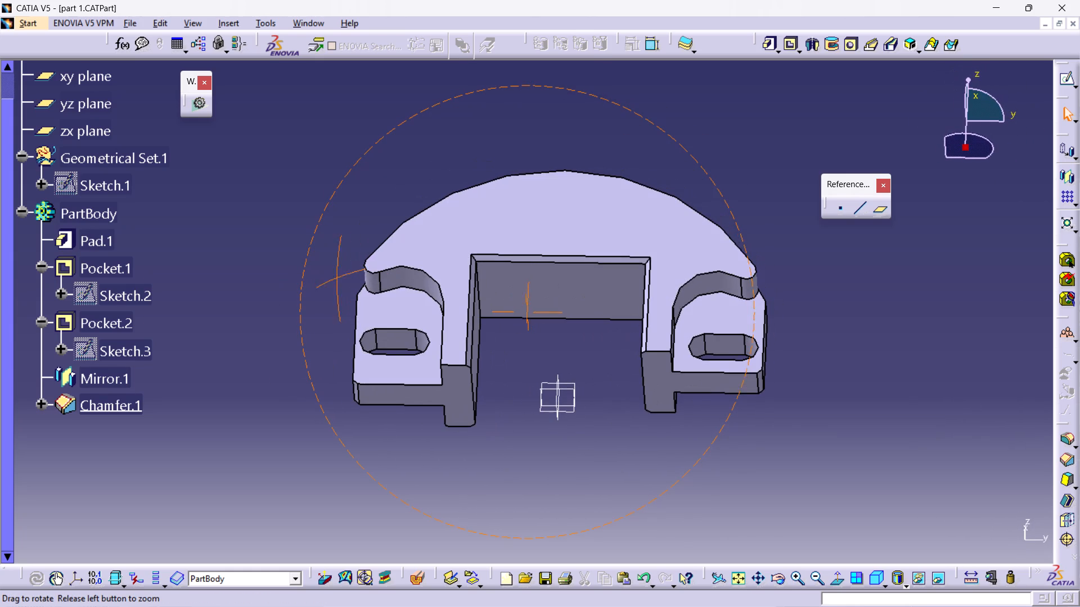
middle_click_drag(279, 303, 280, 303)
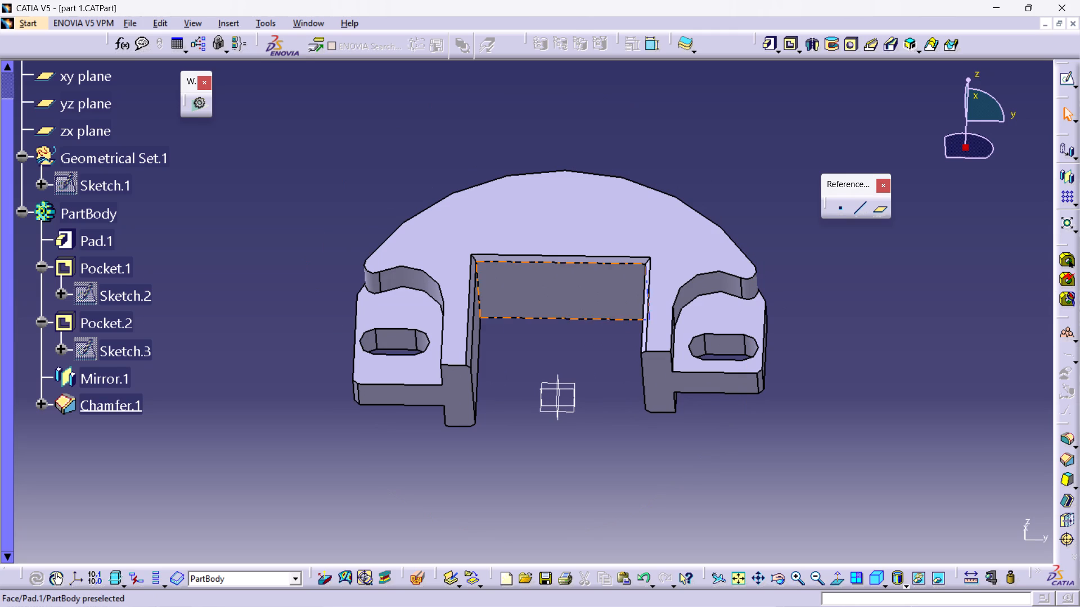
Start a sketch on the yz plane and draw two rectangles, each about 3.3 by 3.2 mm, near the cutout's two upper corners.
left_click(572, 383)
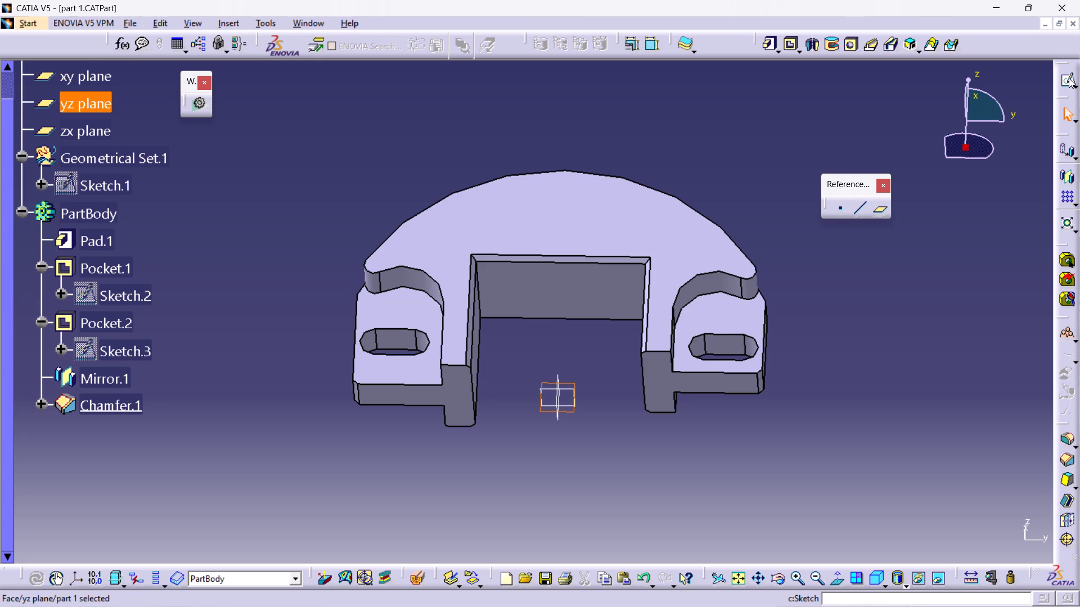
left_click(1069, 78)
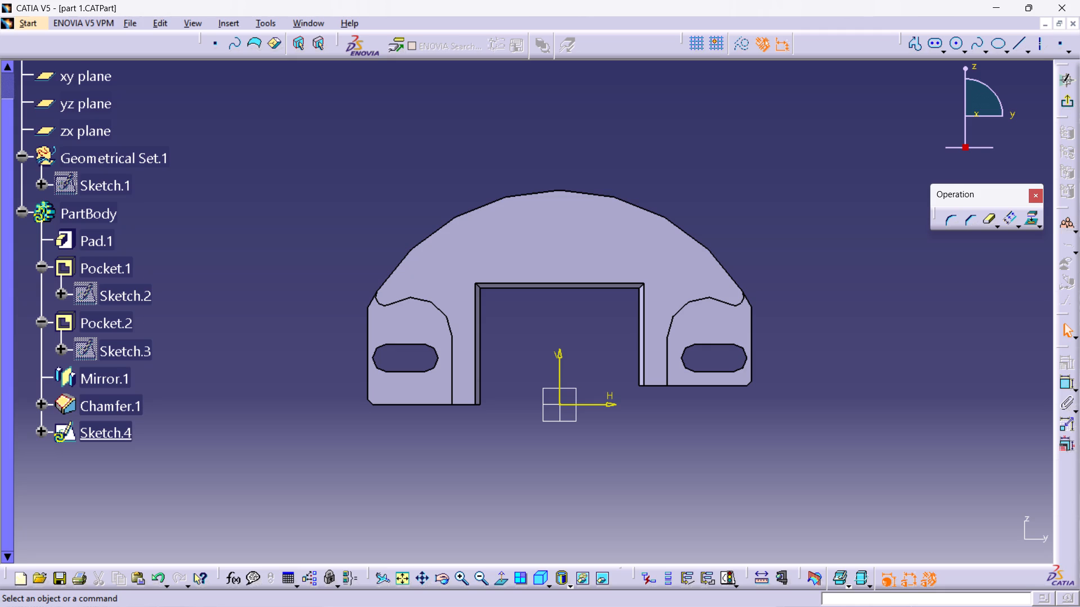
left_click(948, 49)
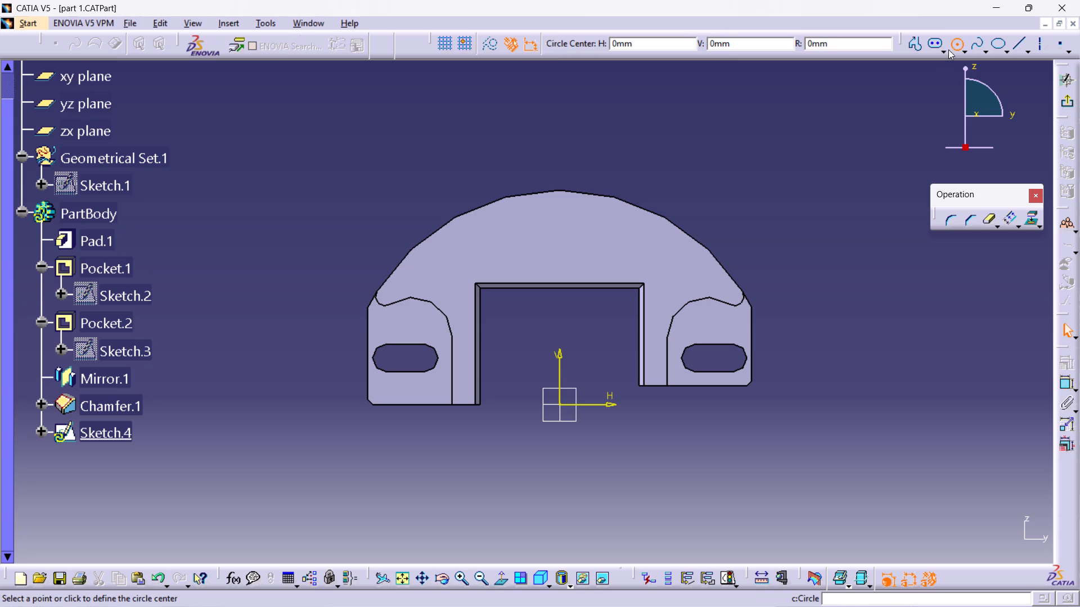
left_click(944, 51)
left_click(960, 72)
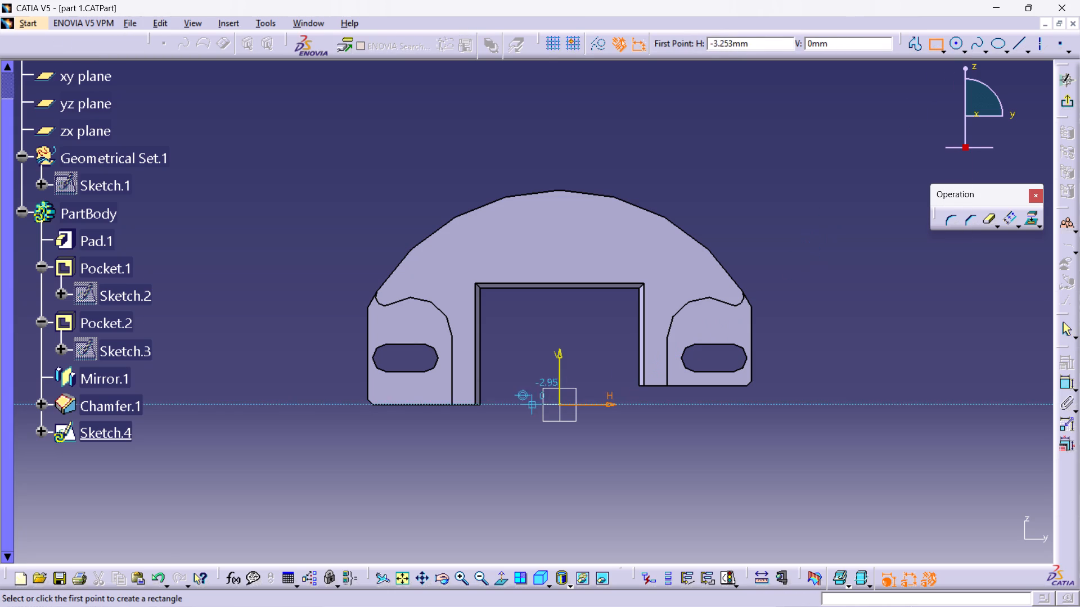
left_click(487, 296)
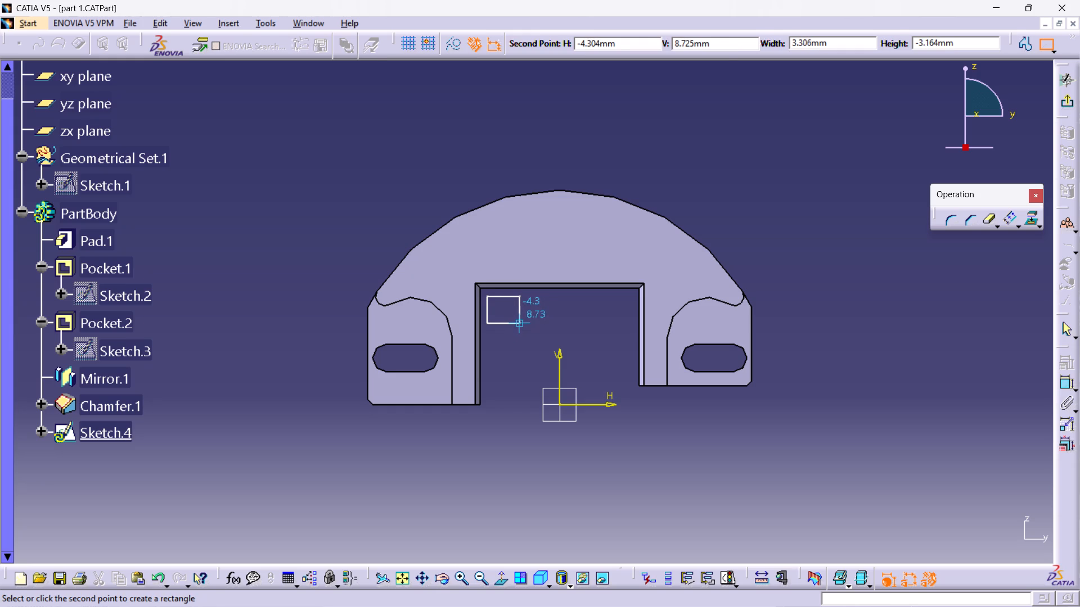
left_click(520, 323)
left_click(938, 46)
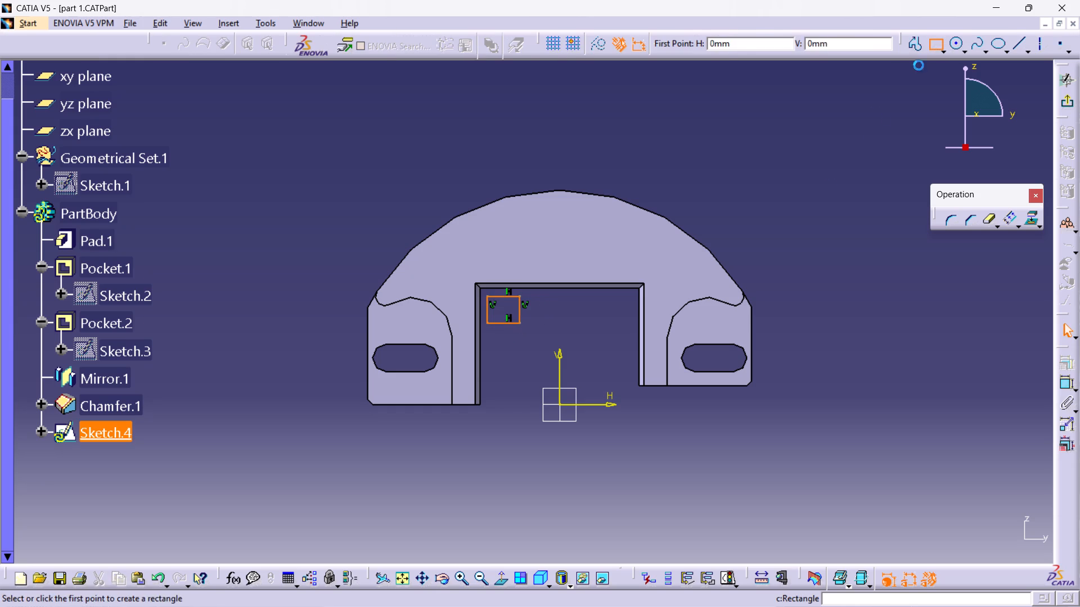
left_click(634, 293)
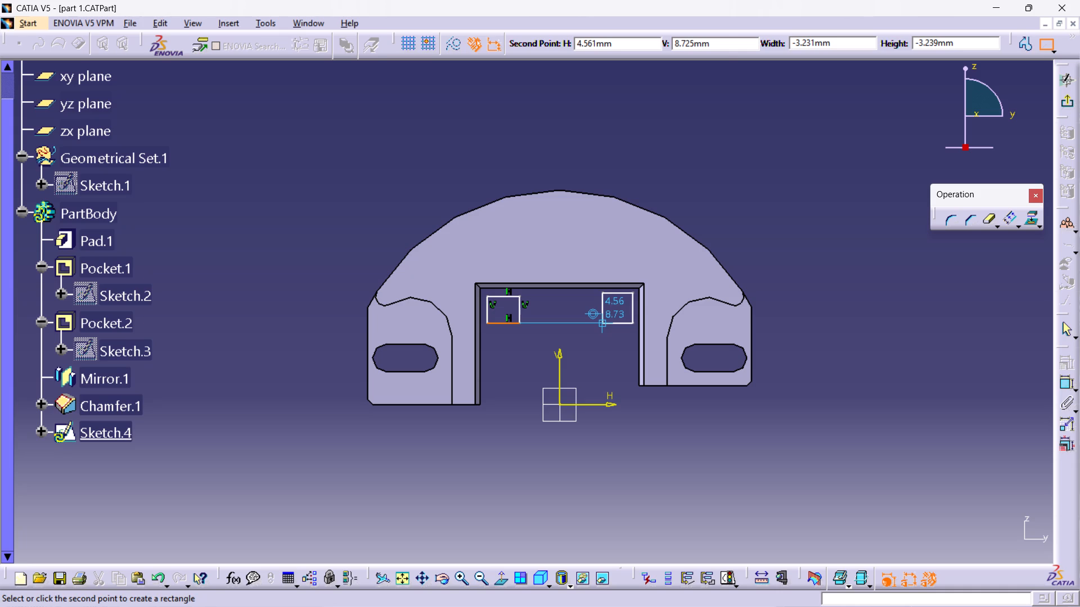
left_click(602, 321)
left_click(604, 365)
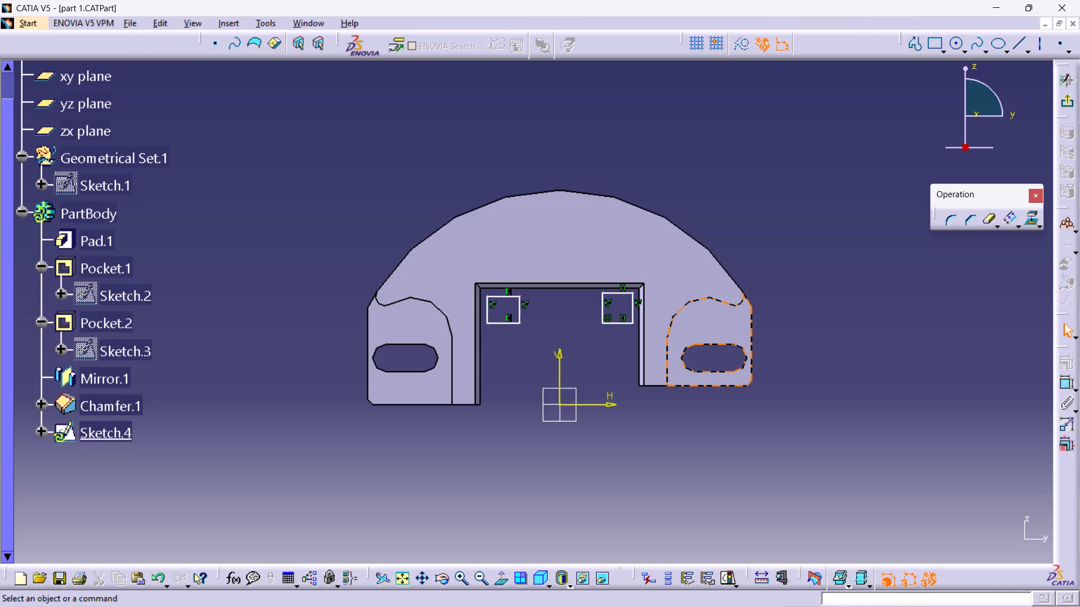
Delete the coincidence constraint at the right rectangle's lower left corner that ties it to the left rectangle.
middle_click_drag(633, 403, 589, 327, "ctrl")
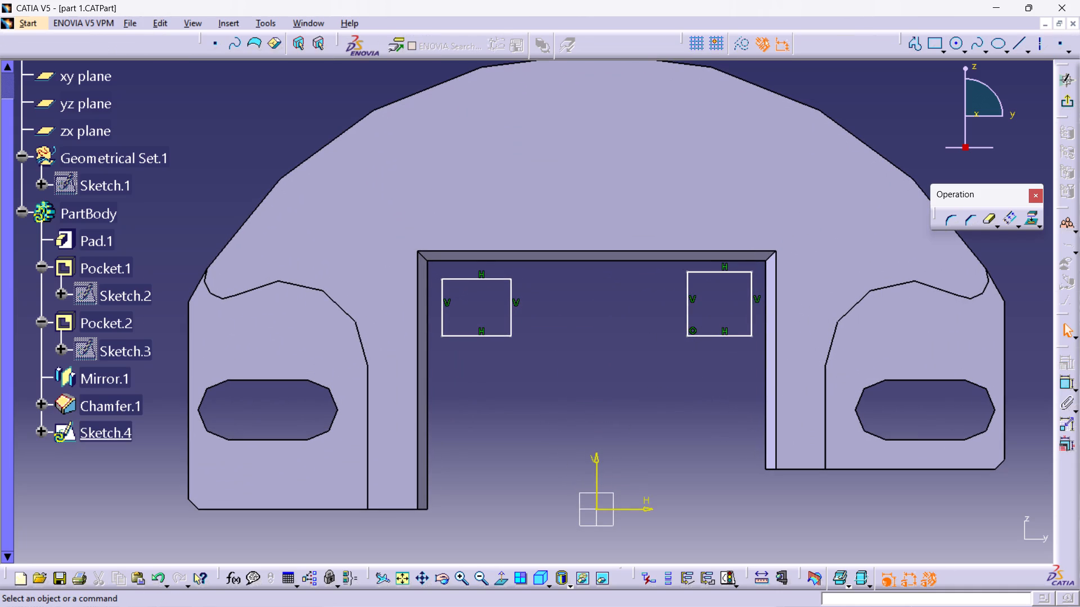
right_click(694, 330)
left_click(783, 504)
left_click(686, 507)
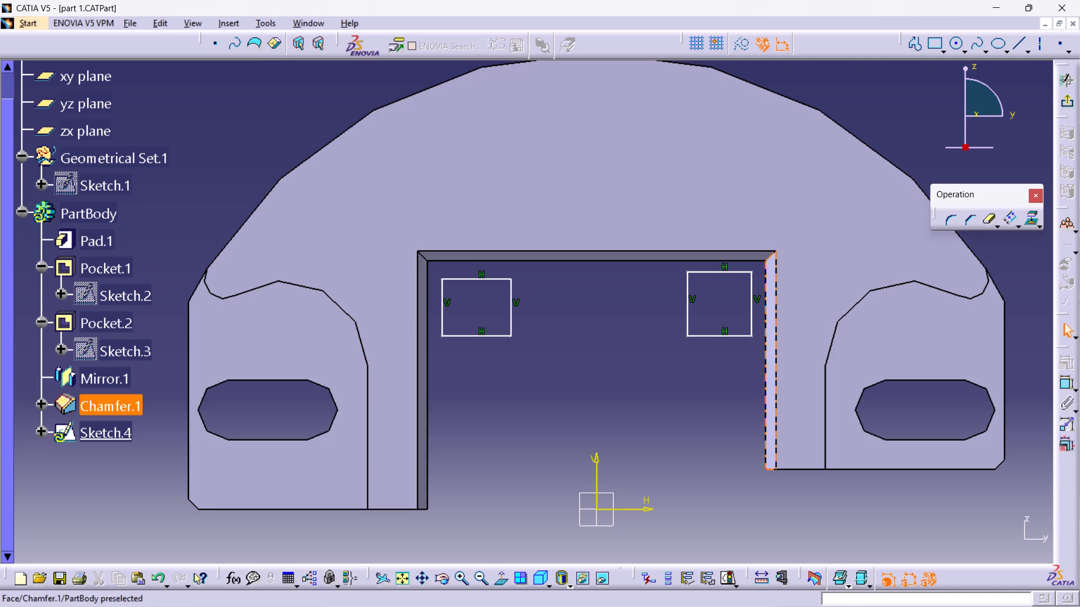
Make the right rectangle's right and top sides coincident with the inner side and top edges of the cutout.
left_click(748, 312)
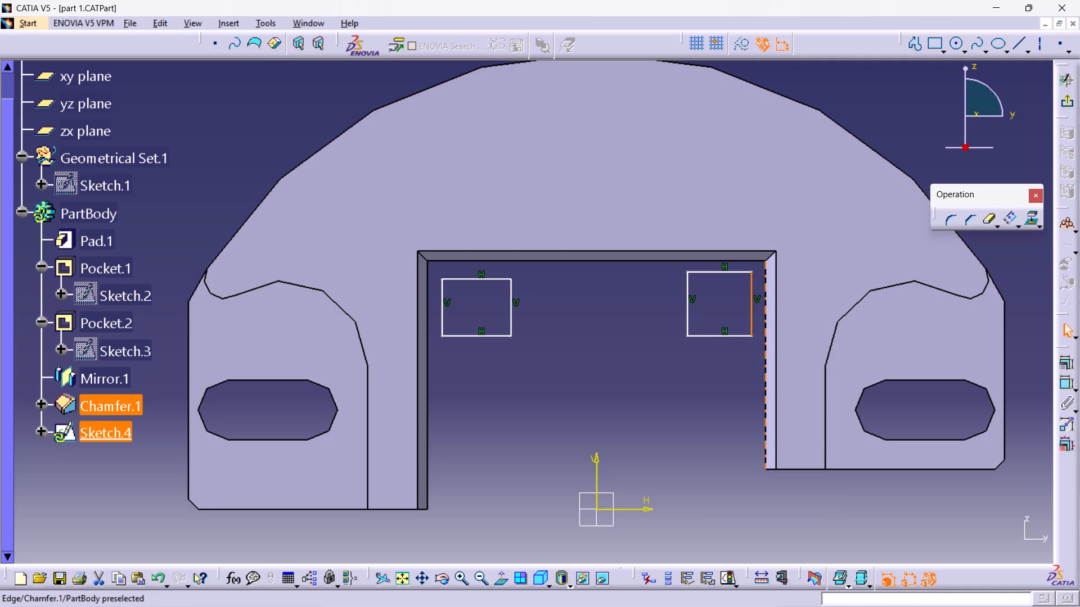
left_click(1066, 384)
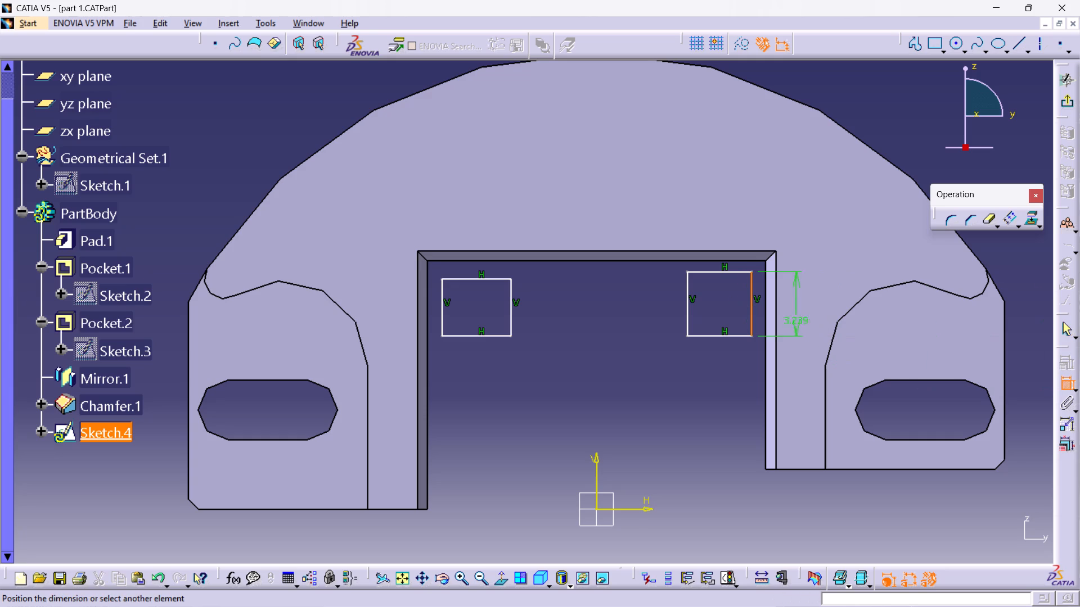
left_click(766, 308)
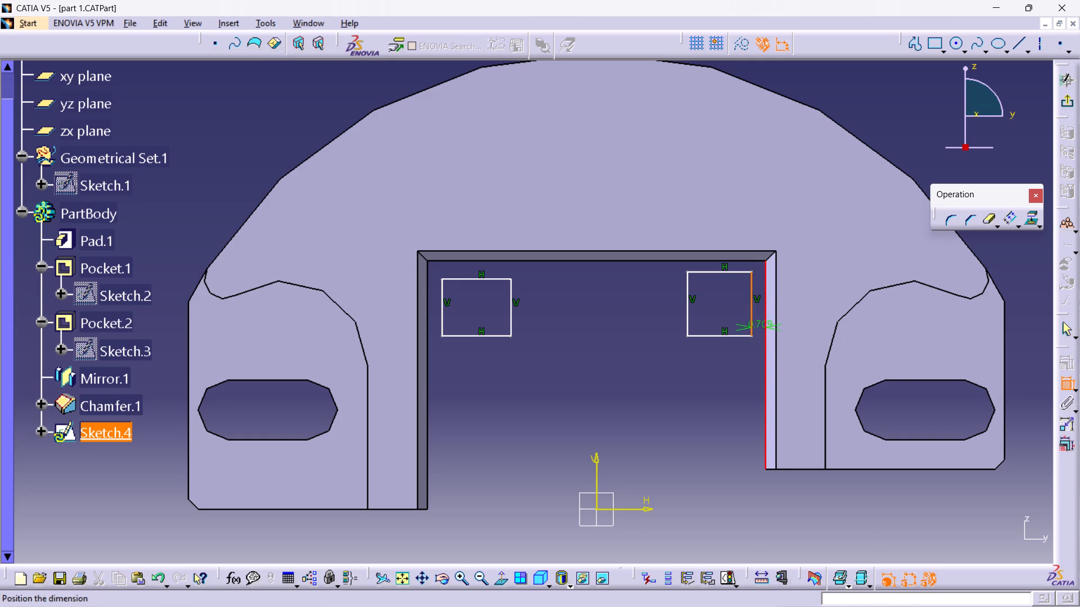
right_click(738, 370)
left_click(801, 490)
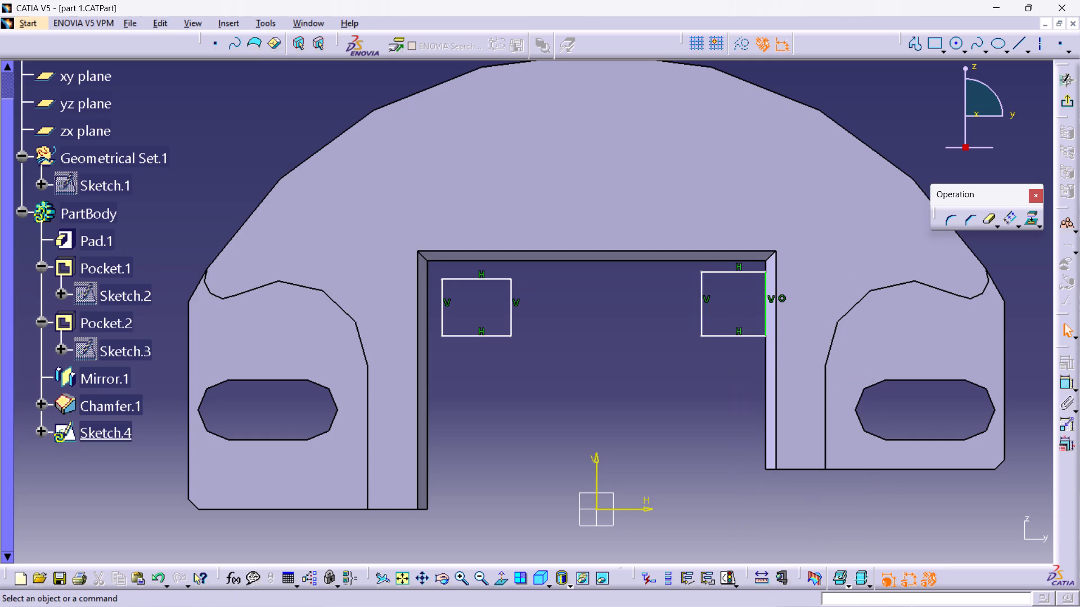
left_click(738, 271)
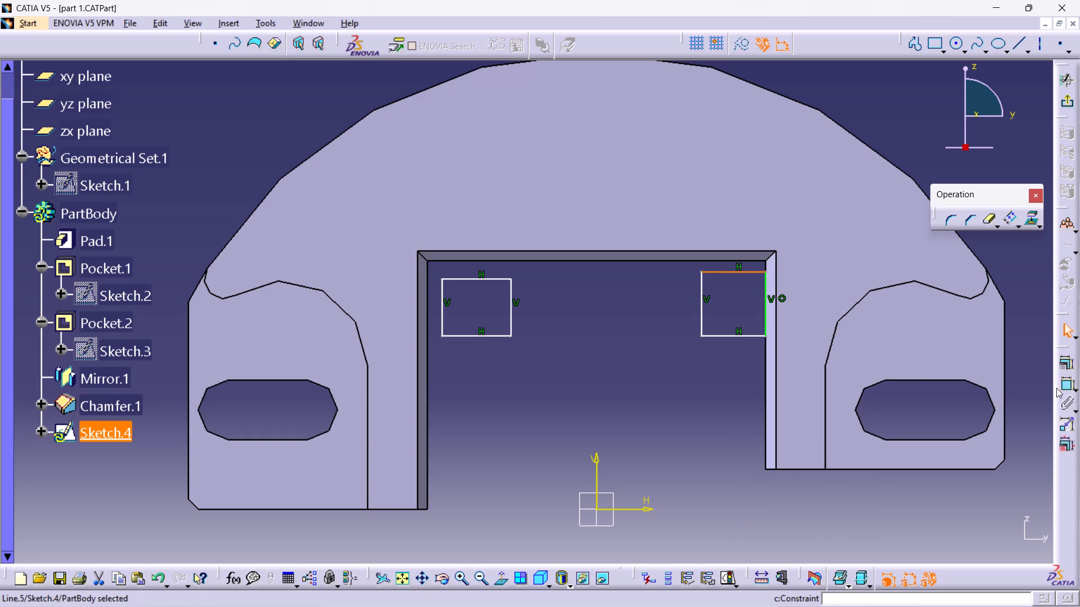
left_click(1064, 386)
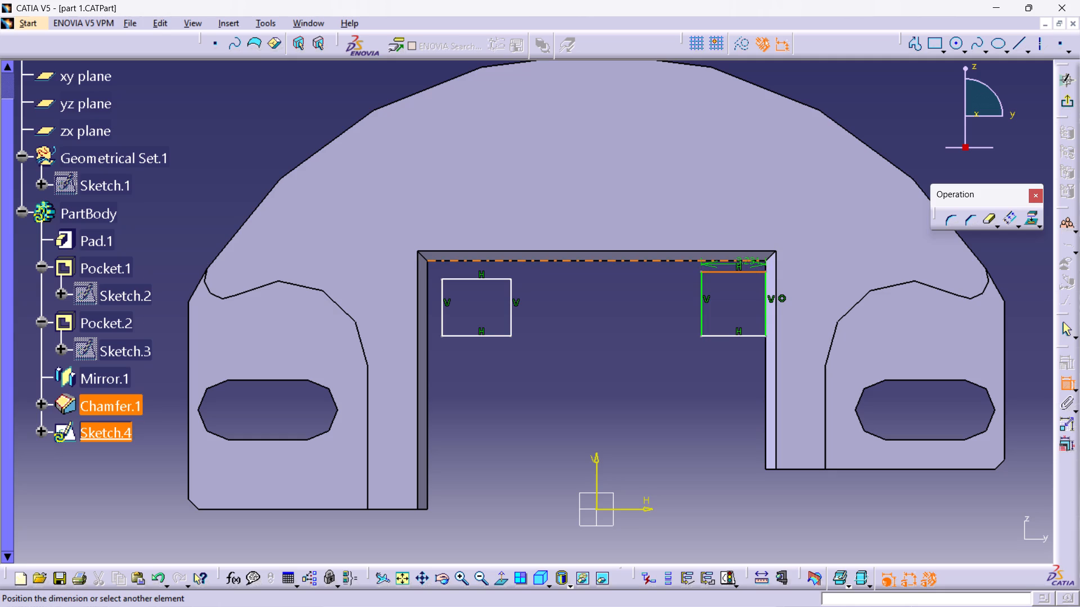
left_click(745, 261)
right_click(745, 261)
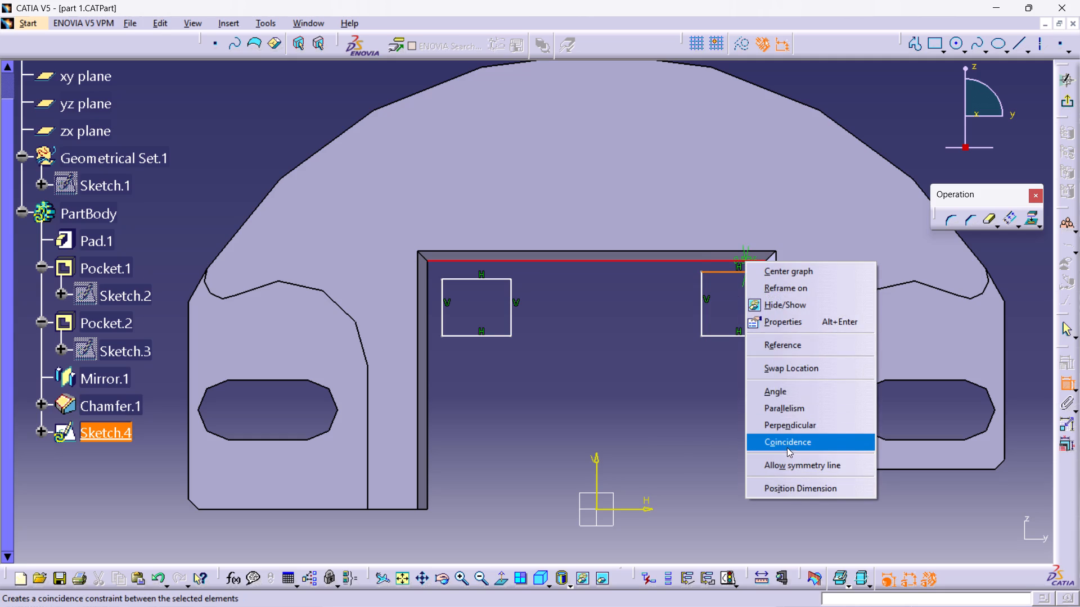
left_click(786, 441)
left_click(659, 461)
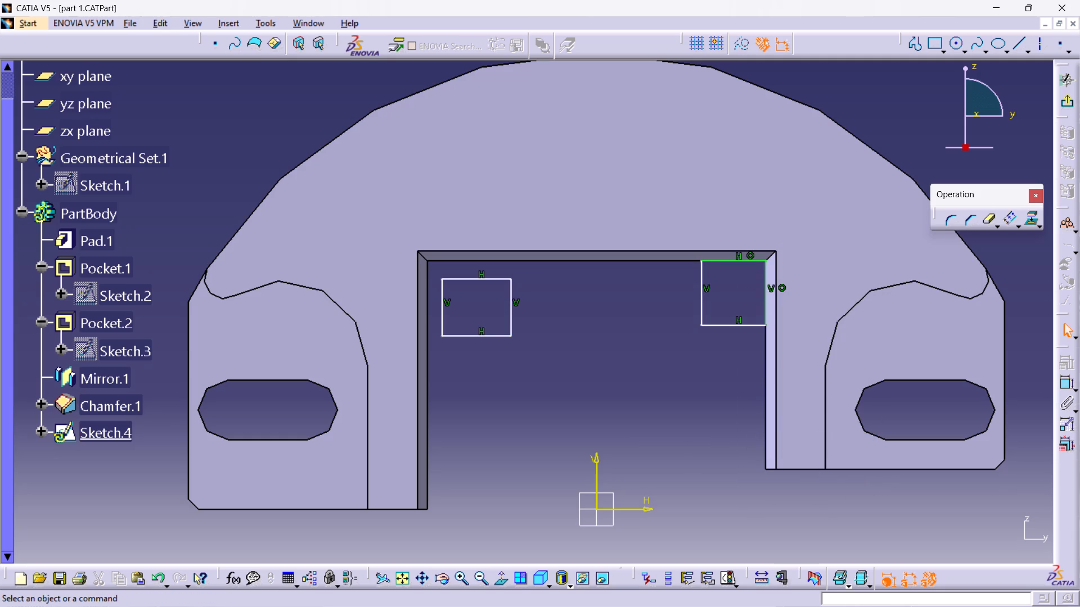
Make the left rectangle's top and left sides coincident with the inner top and side edges of the cutout.
double_click(1064, 387)
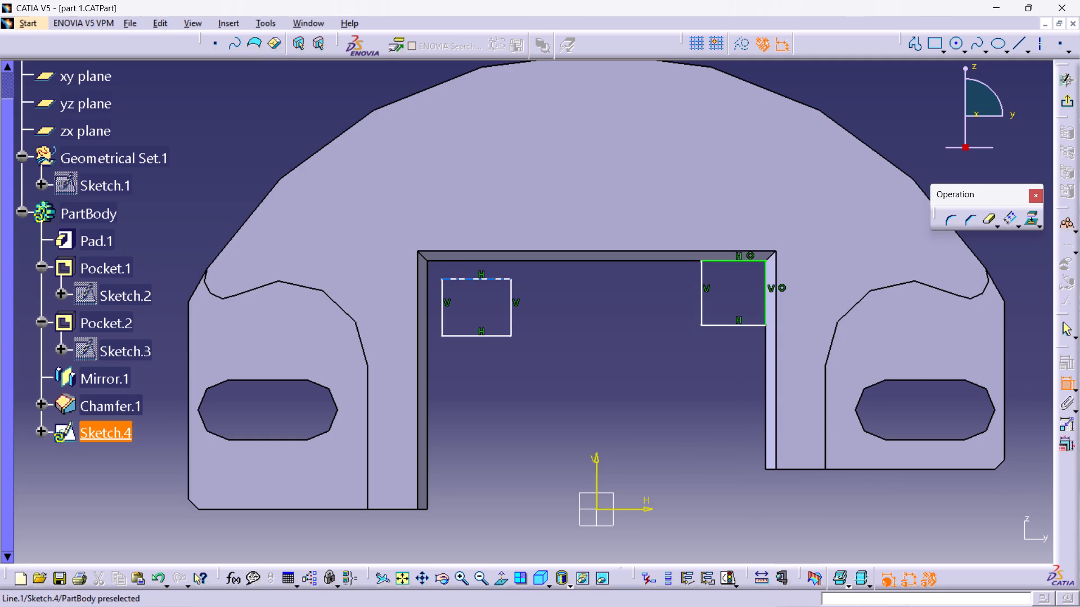
left_click(479, 279)
left_click(482, 261)
right_click(553, 281)
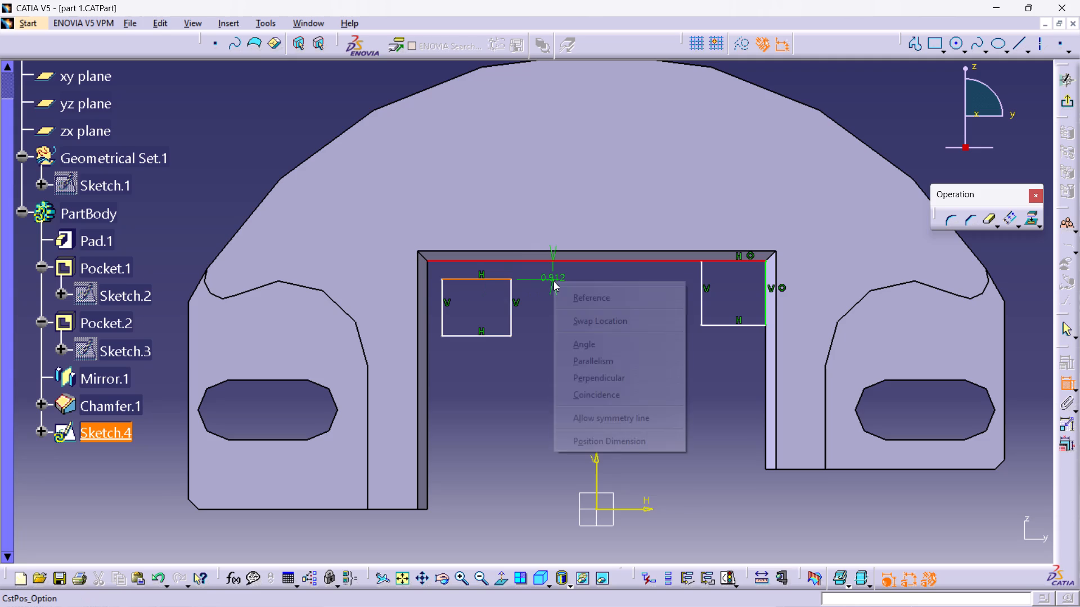
left_click(651, 395)
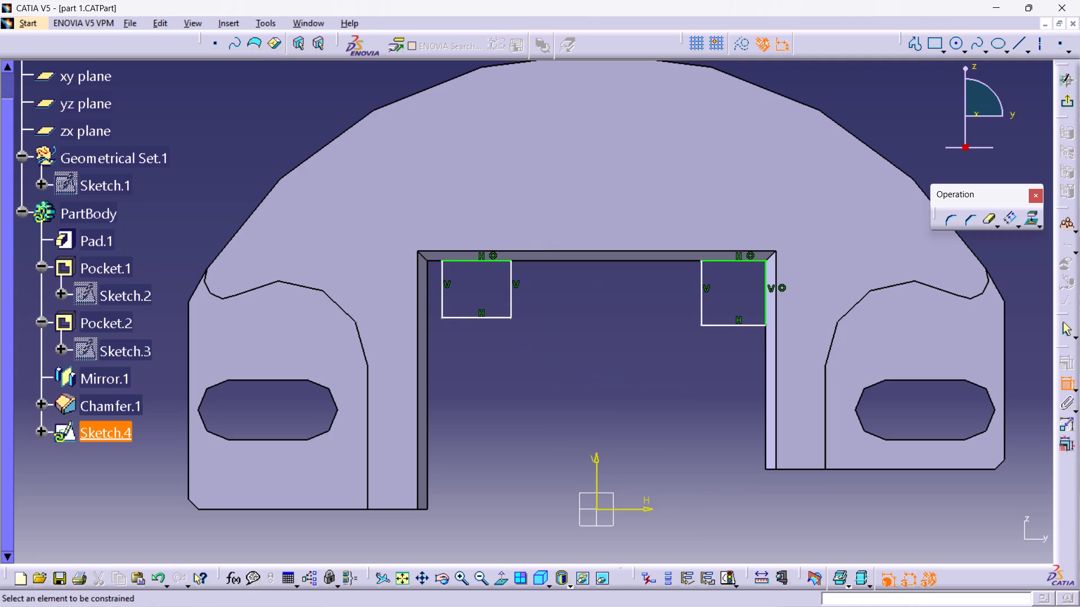
left_click(444, 301)
right_click(430, 300)
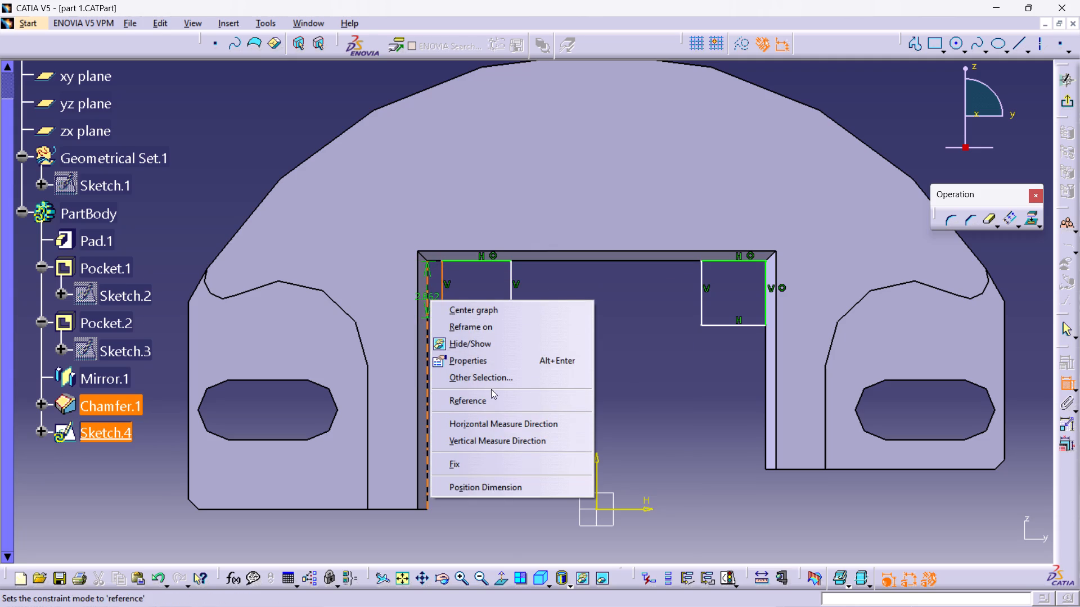
left_click(625, 422)
right_click(440, 333)
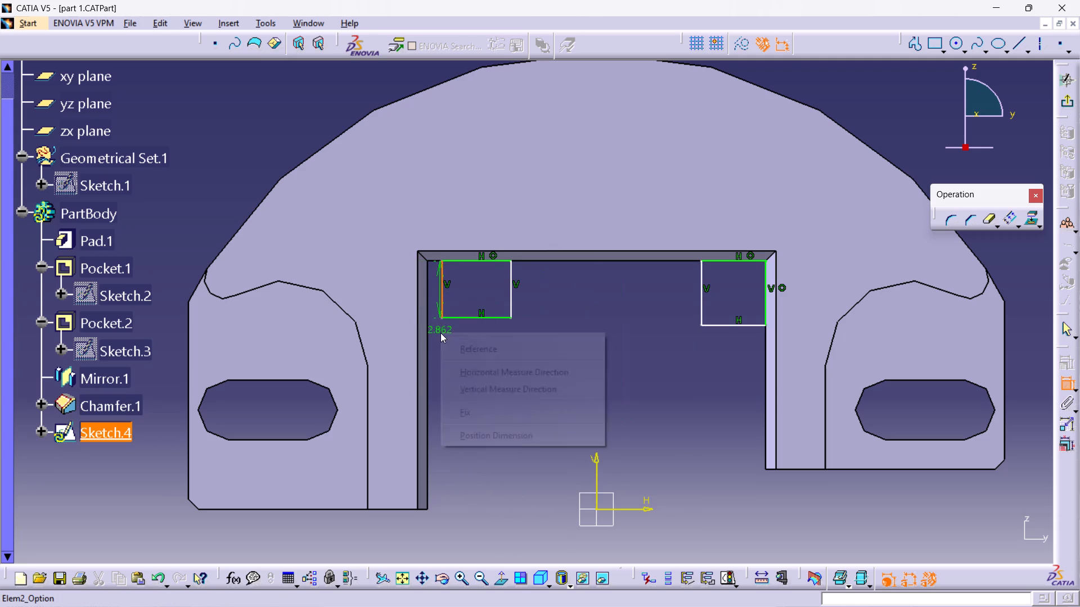
left_click(431, 316)
left_click(427, 308)
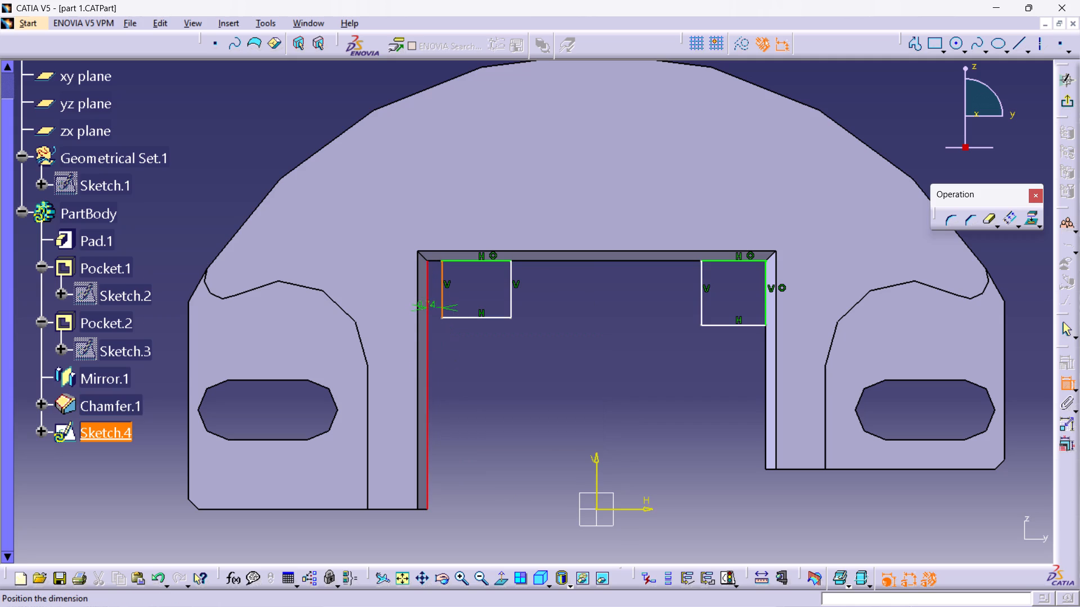
right_click(443, 359)
left_click(512, 476)
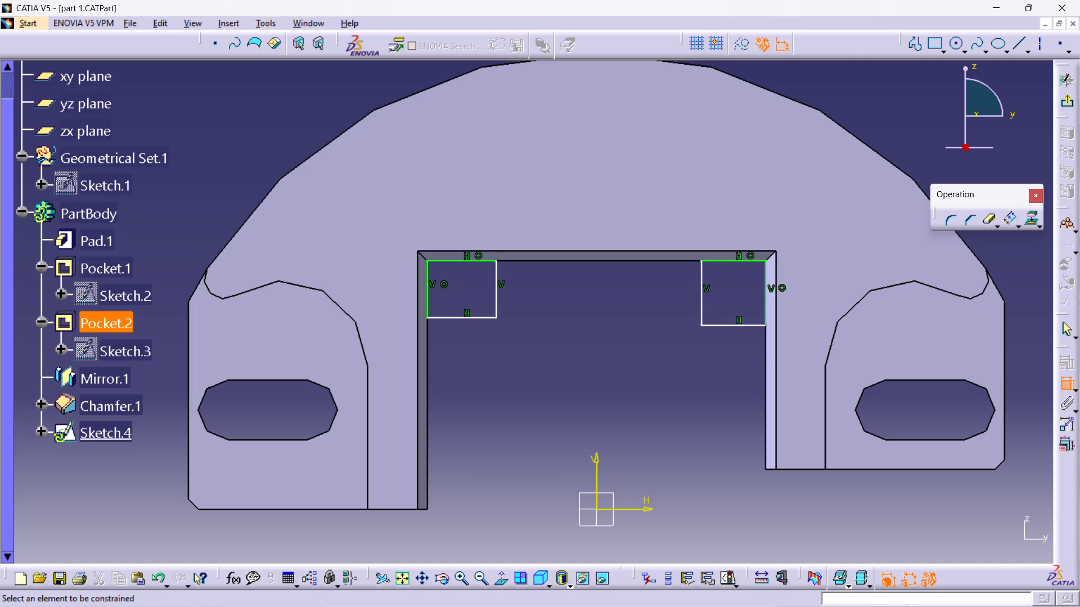
Dimension the right rectangle's width and set it to 4 mm.
left_click(741, 325)
left_click(722, 360)
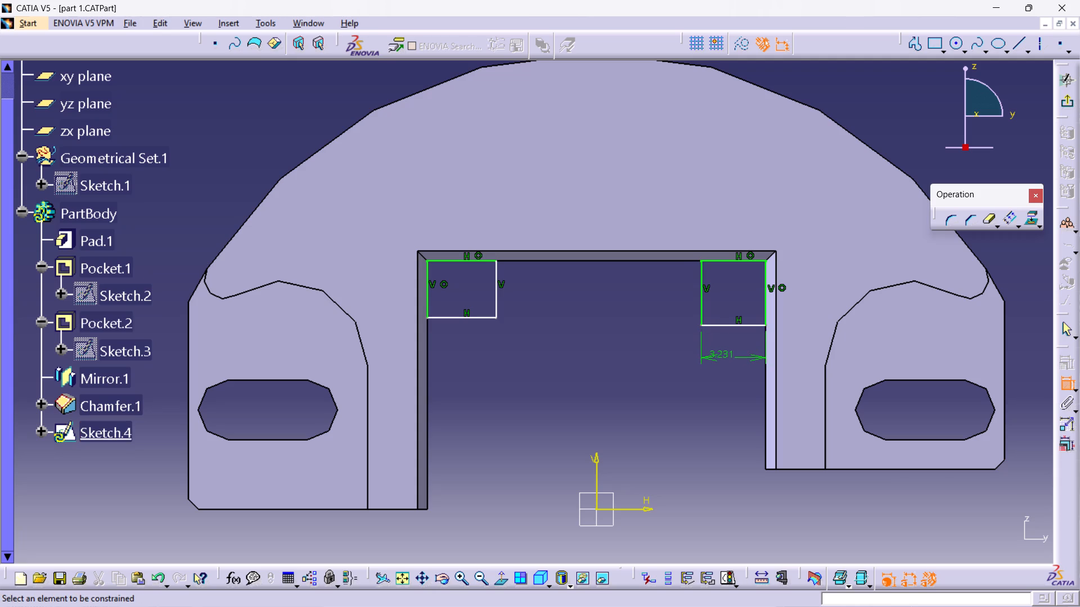
double_click(730, 354)
key("4")
key("Return")
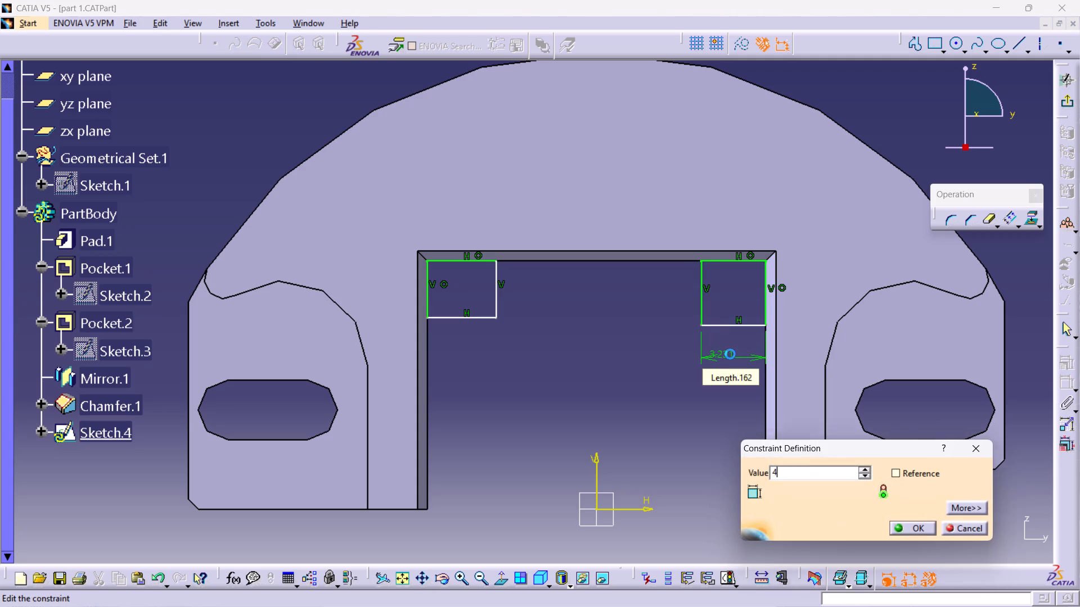
Dimension the right rectangle's height and set it to 4 mm.
left_click(685, 294)
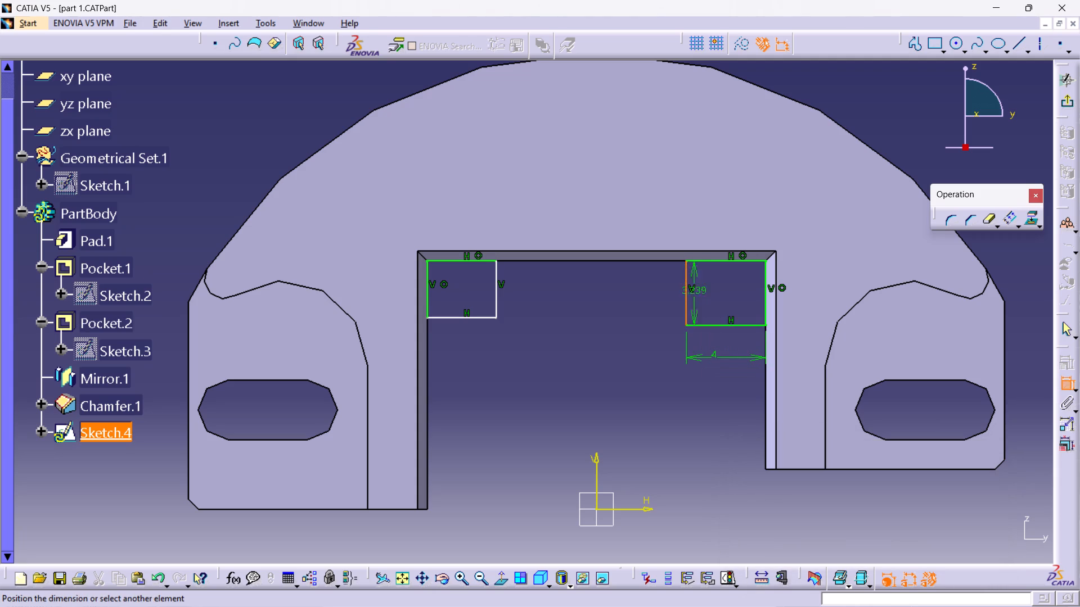
left_click(668, 299)
double_click(669, 297)
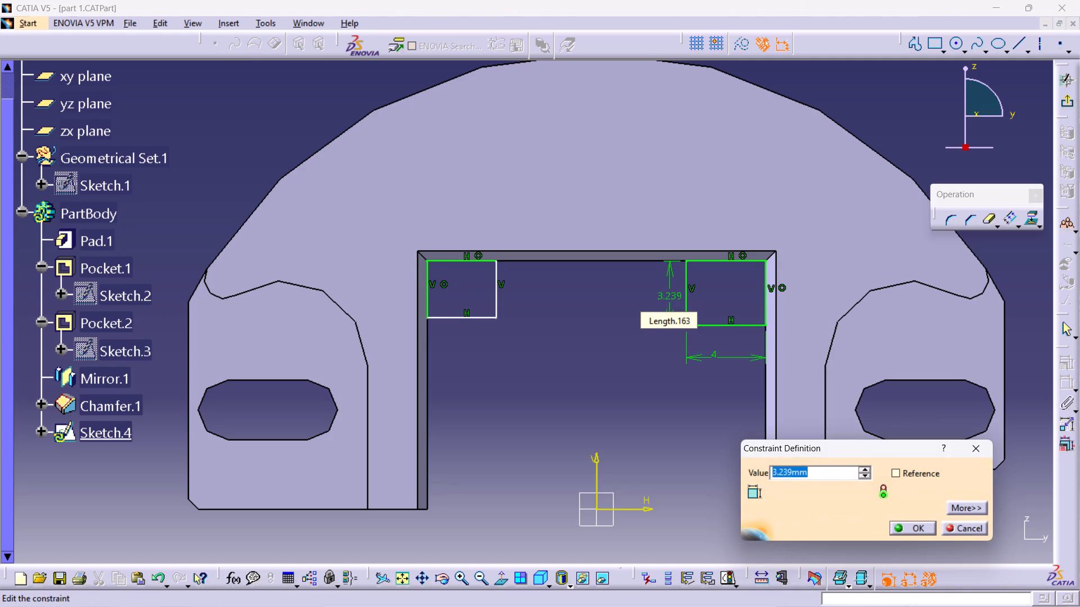
key("4")
key("Return")
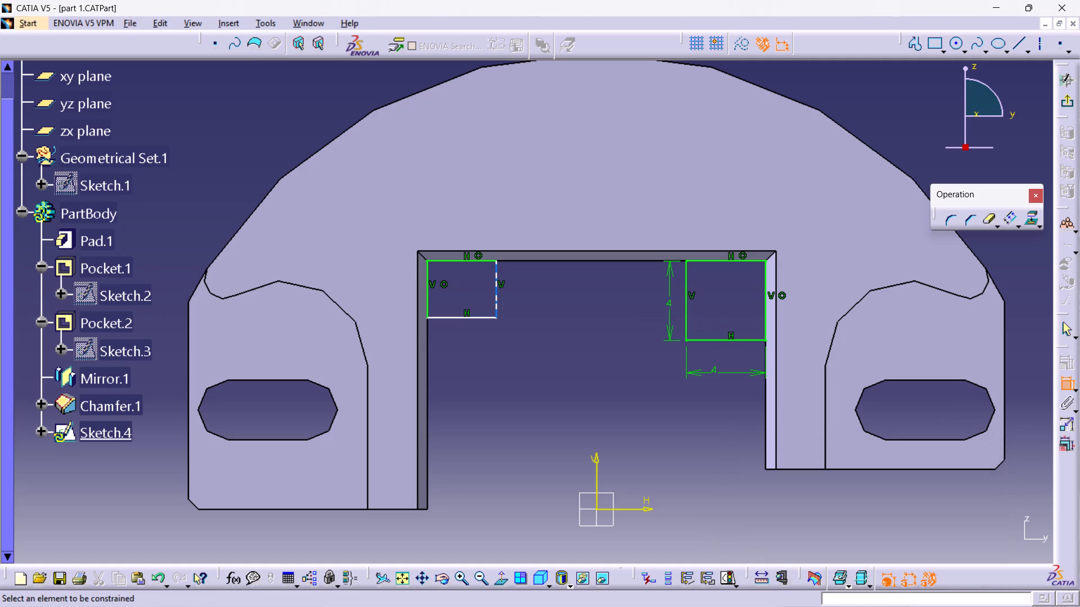
Dimension the left rectangle's height and width, set both to 4 mm, and exit the sketch.
left_click(495, 298)
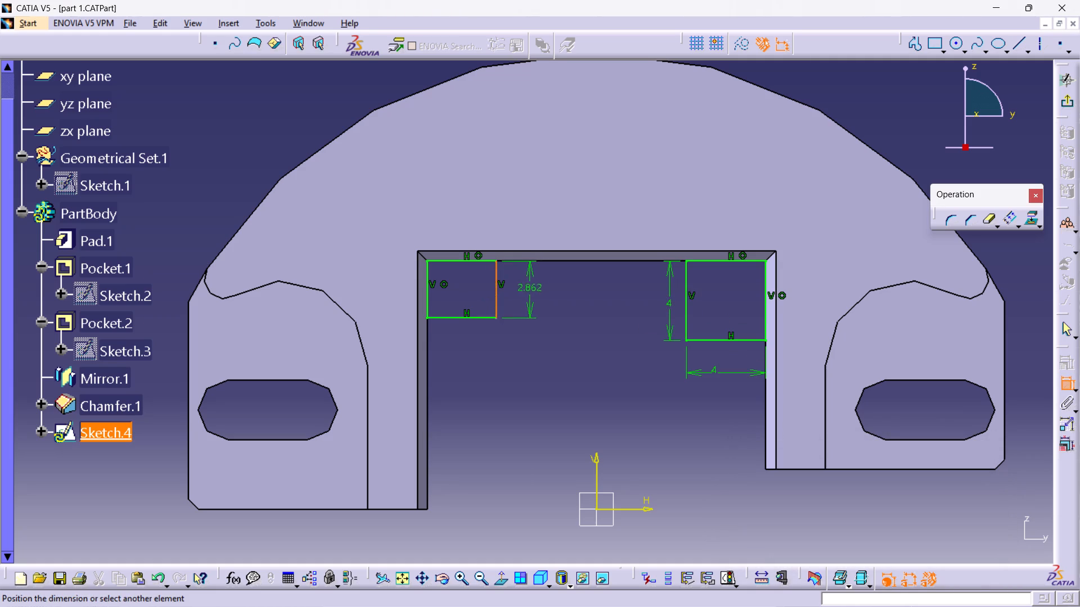
left_click(543, 289)
double_click(553, 287)
key("4")
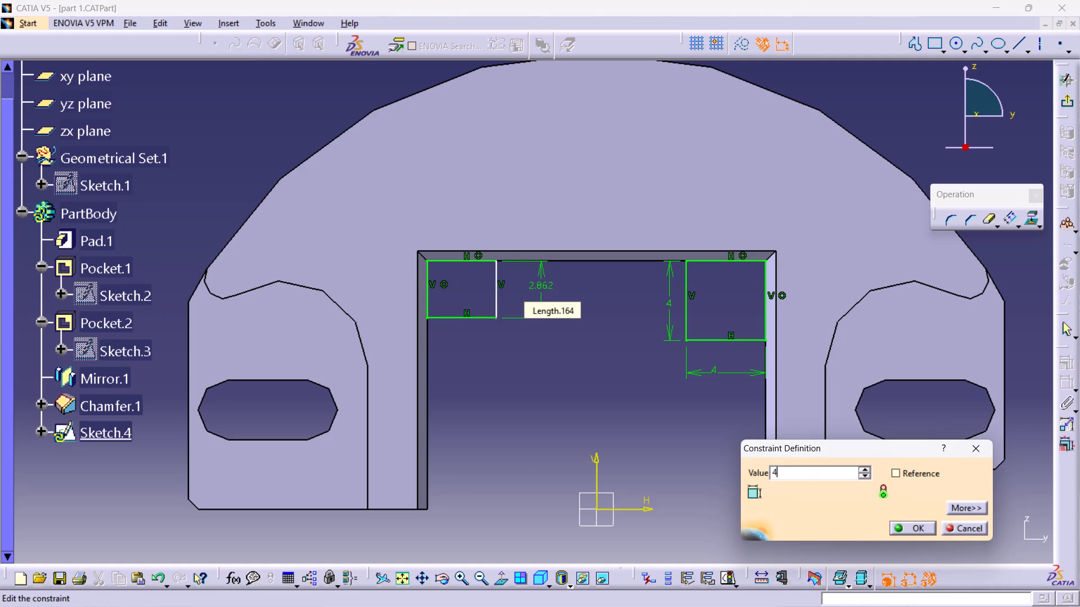
key("Return")
left_click(471, 339)
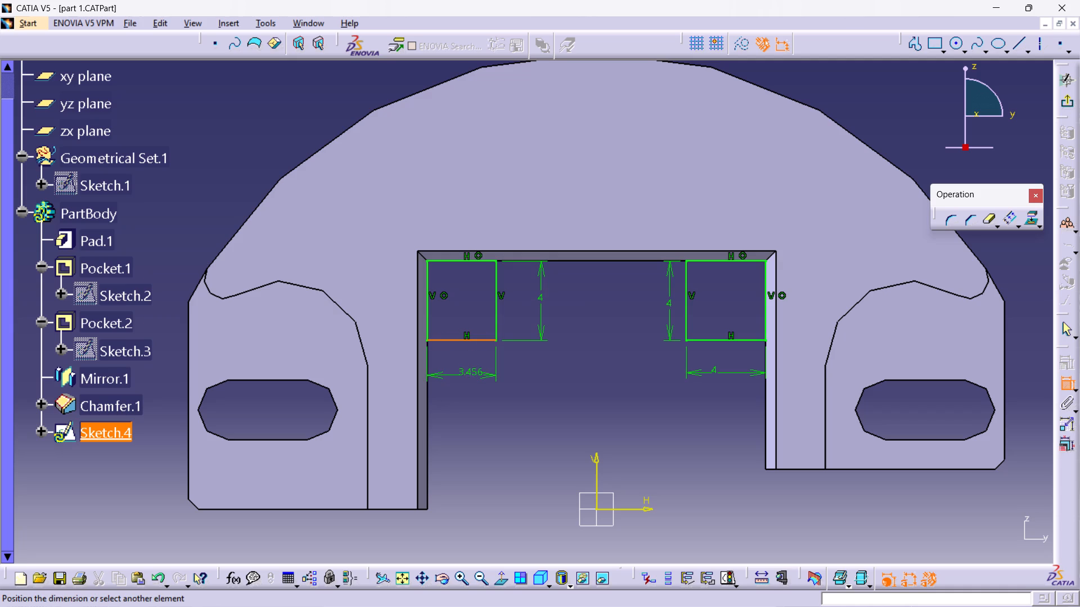
left_click(471, 377)
double_click(474, 370)
key("4")
key("Return")
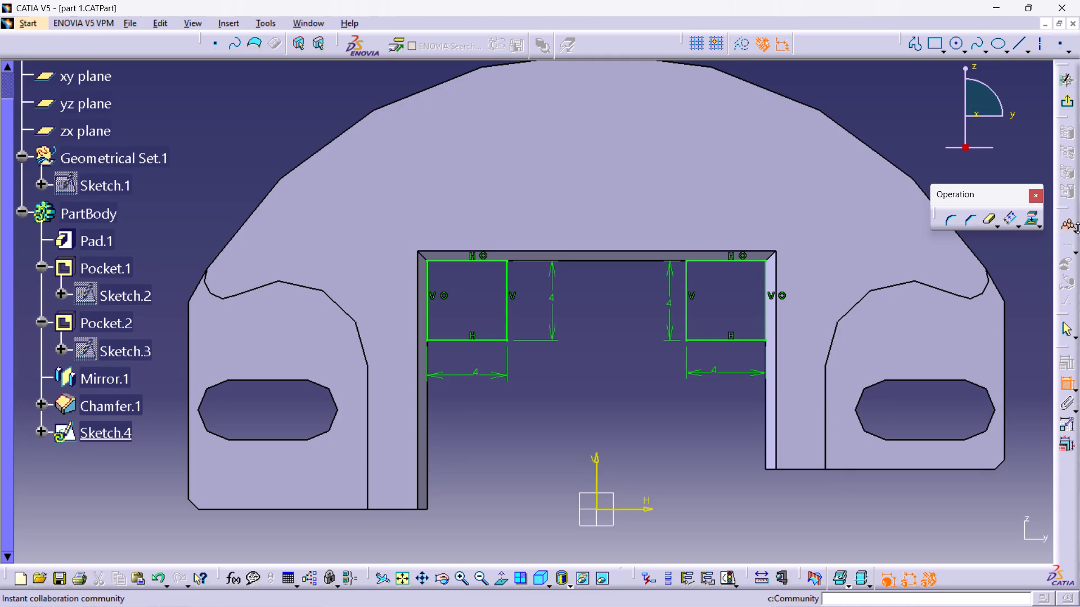
left_click(1064, 107)
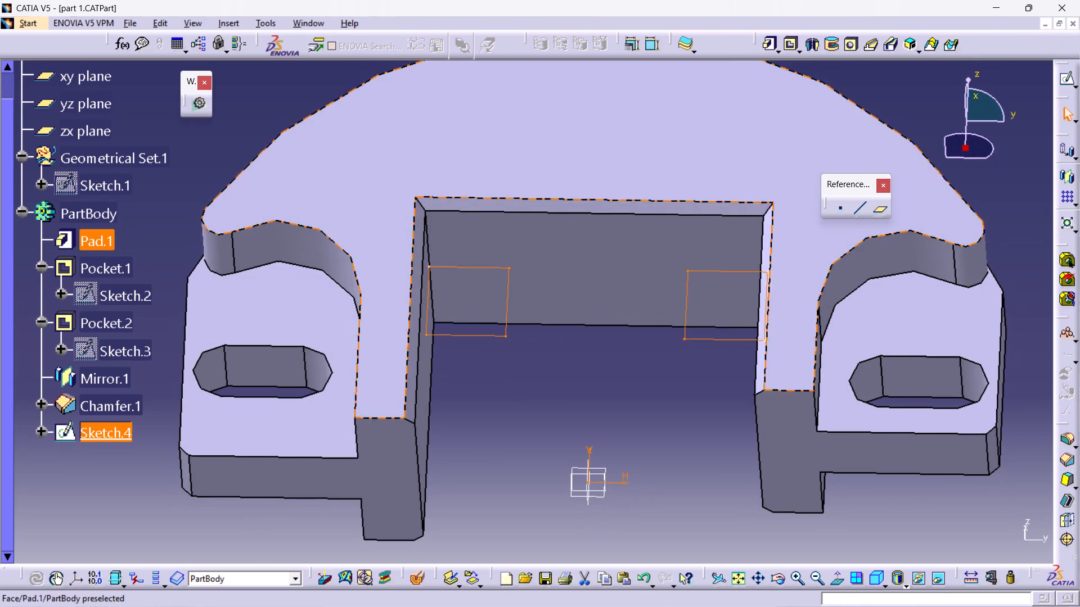
Pad the sketch of the two corner squares with a length of 2 mm and mirrored extent.
left_click(762, 44)
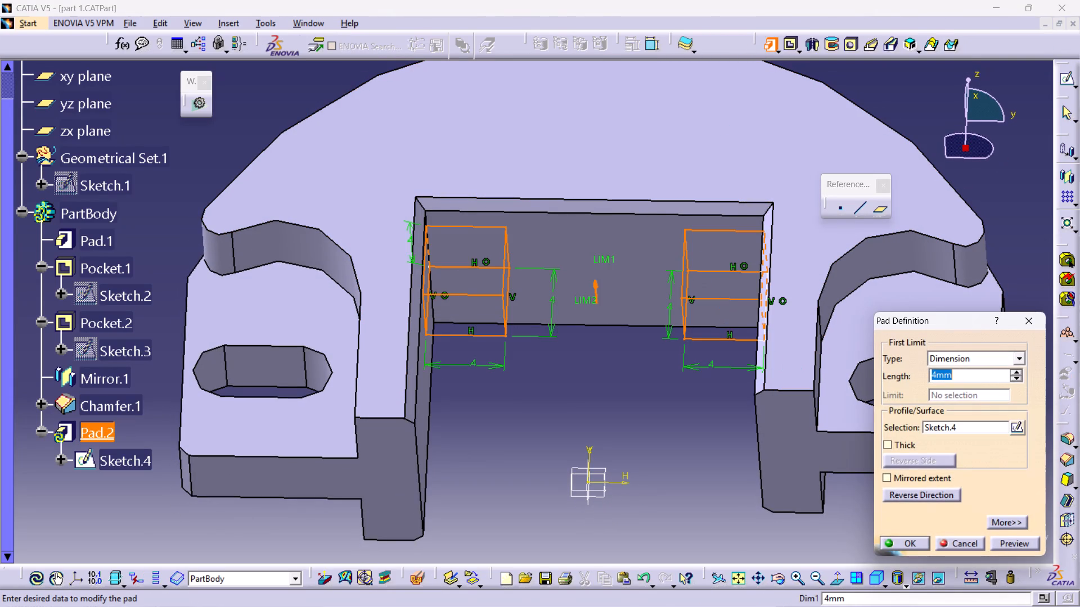
left_click(905, 475)
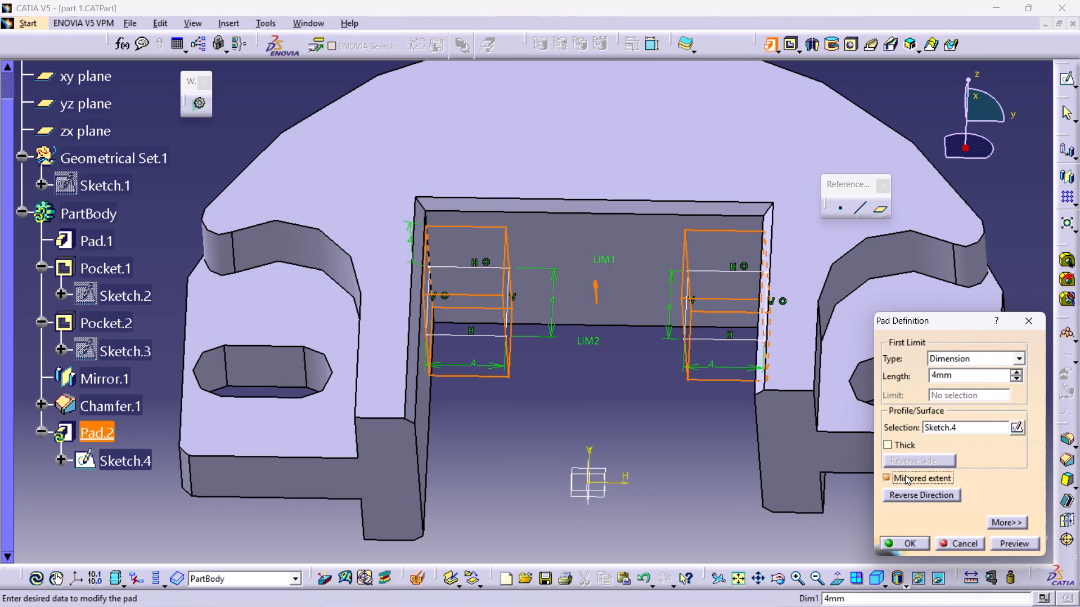
double_click(955, 369)
double_click(956, 369)
double_click(957, 377)
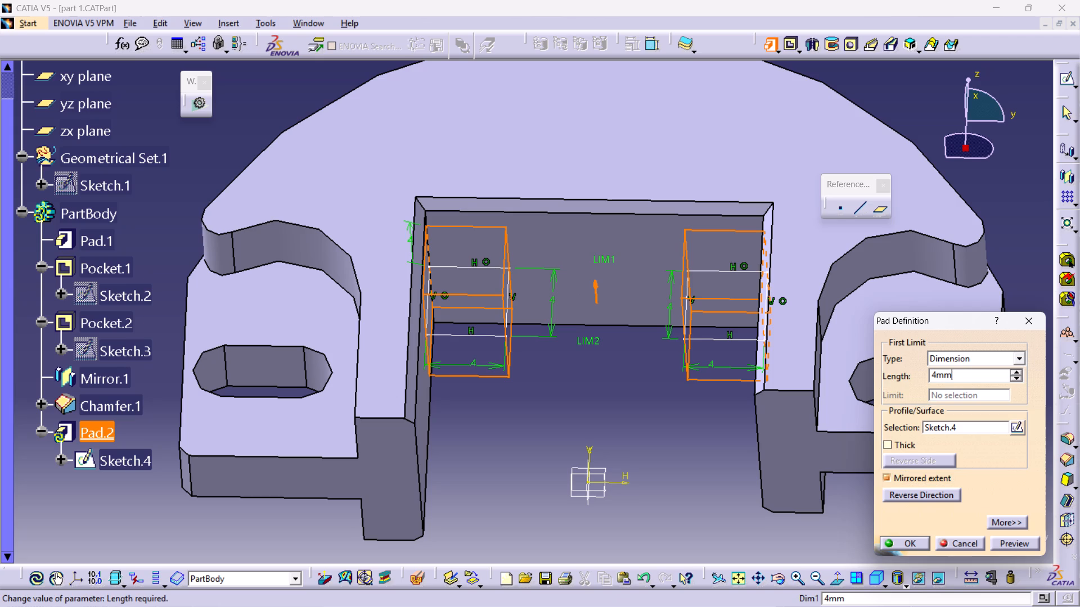
key("2")
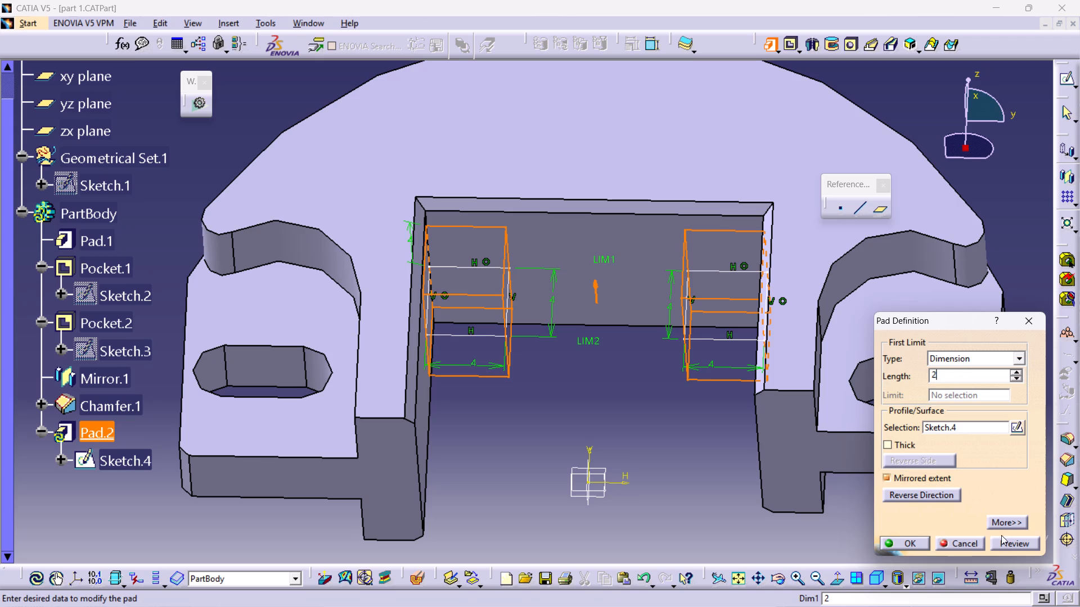
left_click(1010, 546)
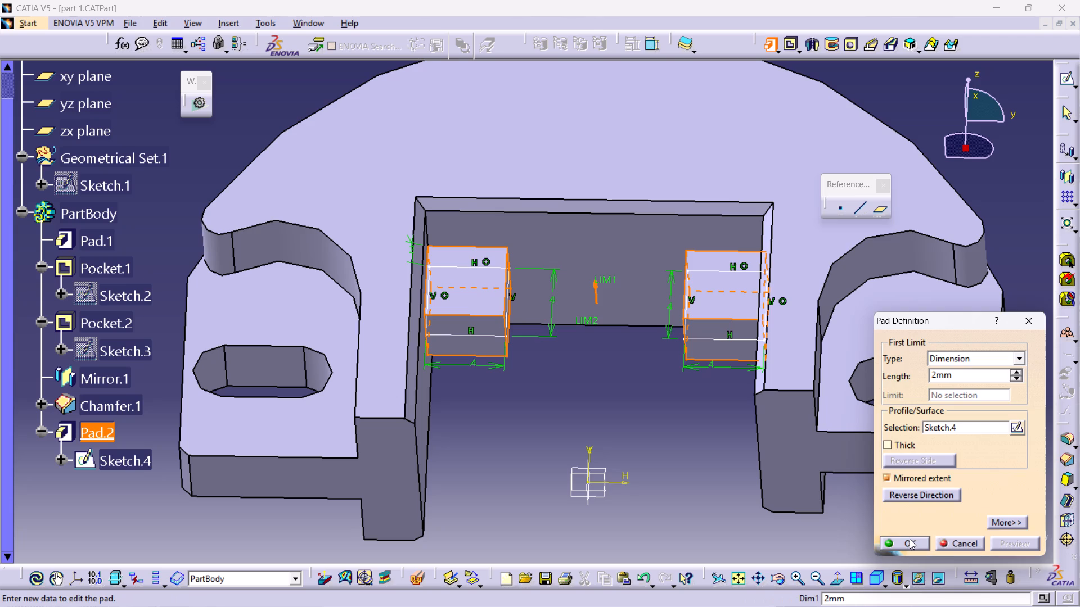
left_click(908, 538)
left_click(664, 510)
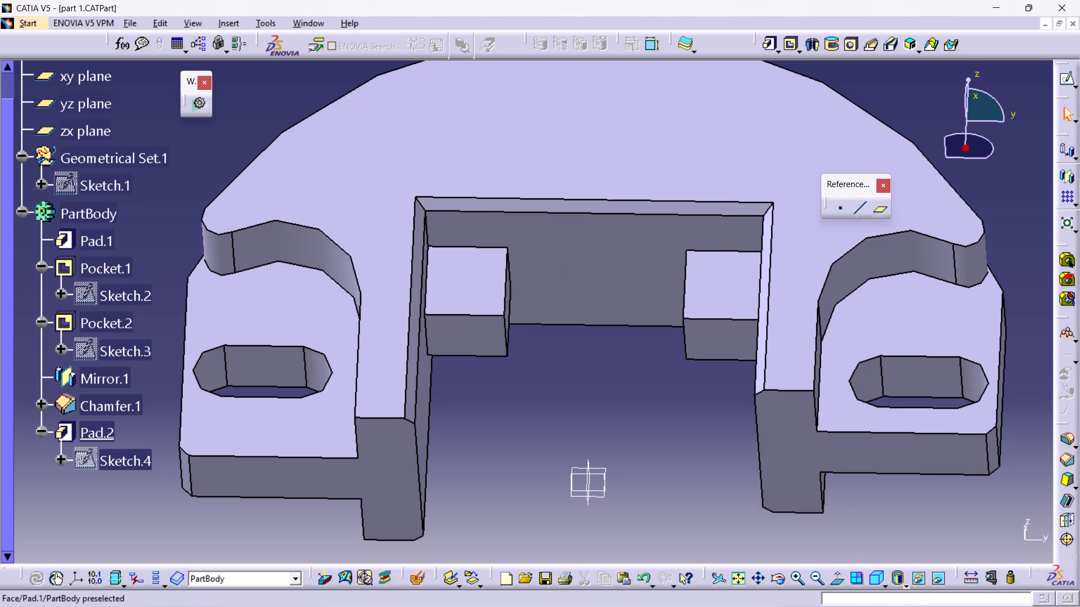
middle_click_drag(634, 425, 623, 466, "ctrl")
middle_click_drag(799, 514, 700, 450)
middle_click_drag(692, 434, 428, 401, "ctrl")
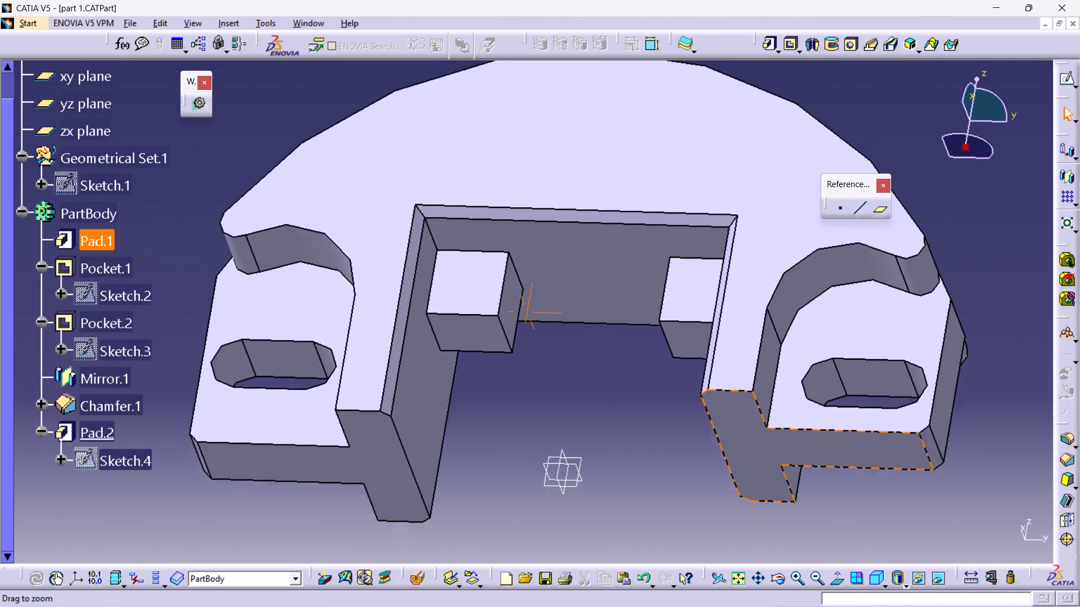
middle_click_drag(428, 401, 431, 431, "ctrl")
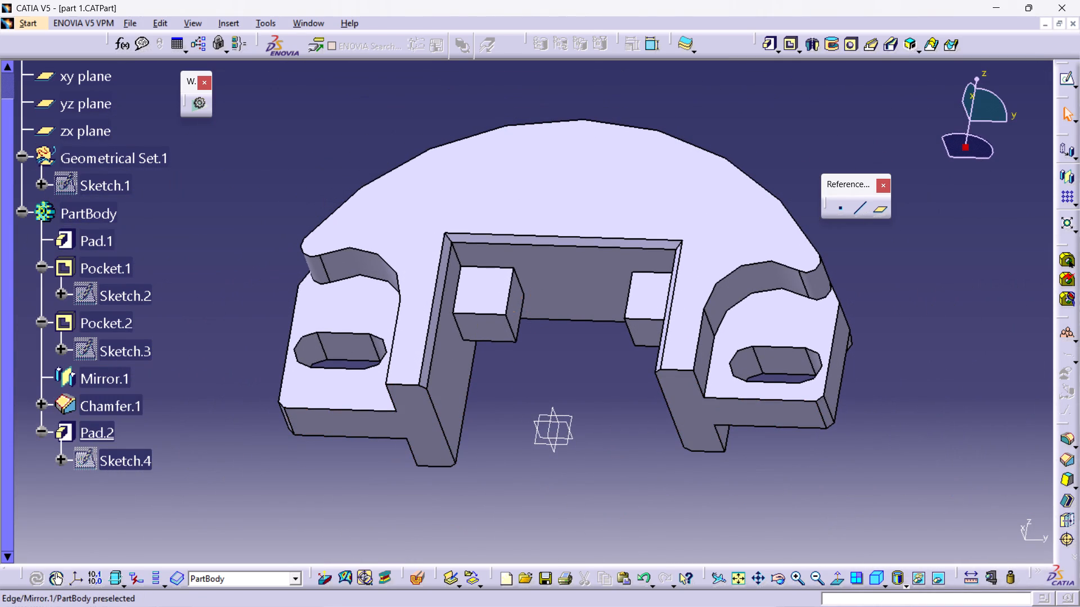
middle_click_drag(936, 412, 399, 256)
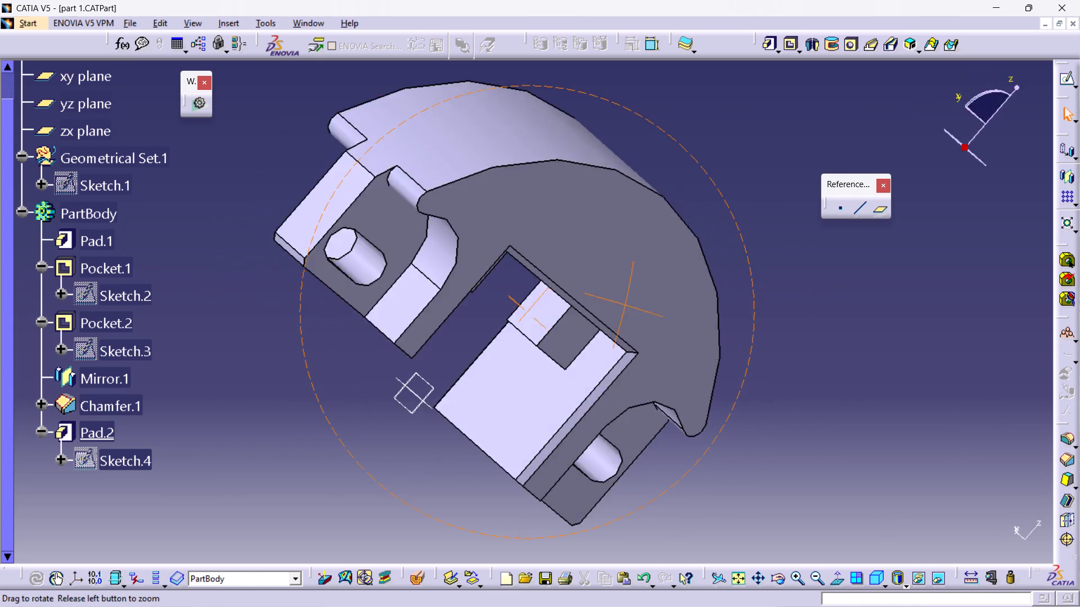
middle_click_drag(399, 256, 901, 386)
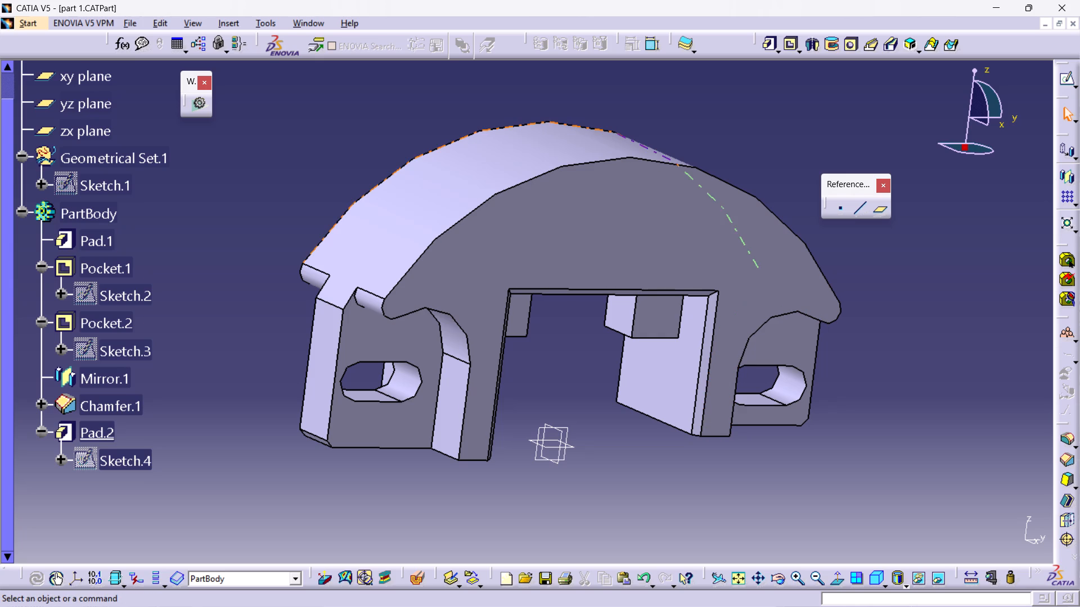
Save a copy of the part as part 1 in the break shoe folder inside catia on the D: drive.
left_click(129, 23)
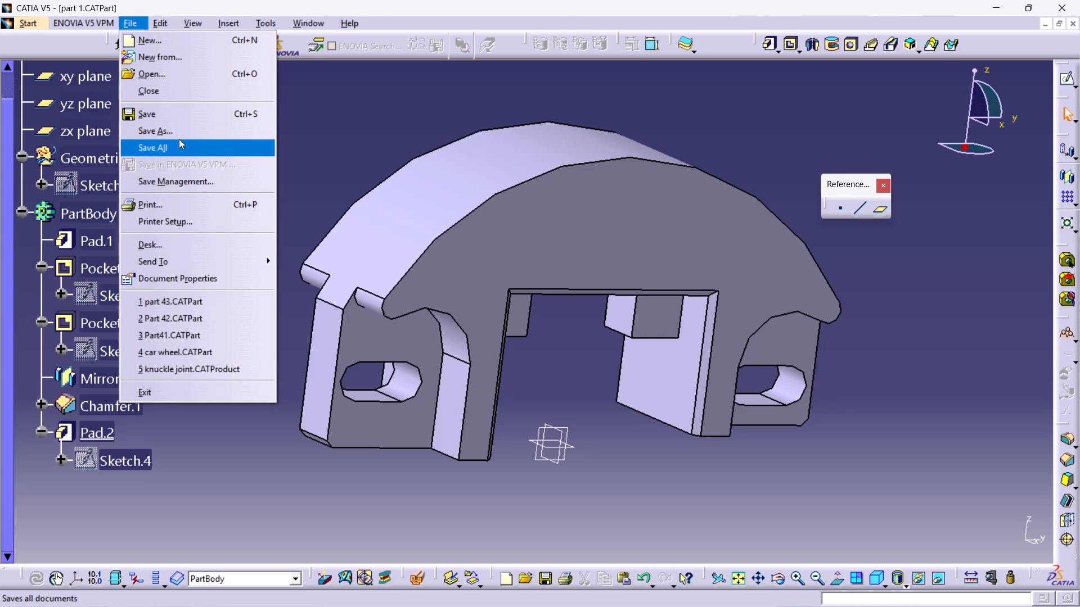
left_click(182, 131)
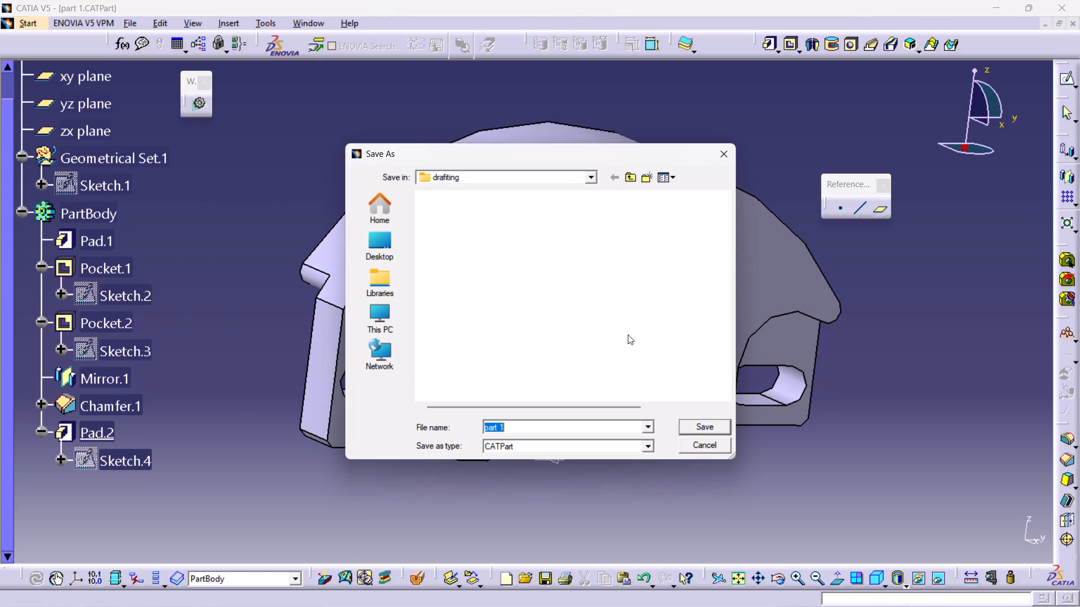
double_click(377, 323)
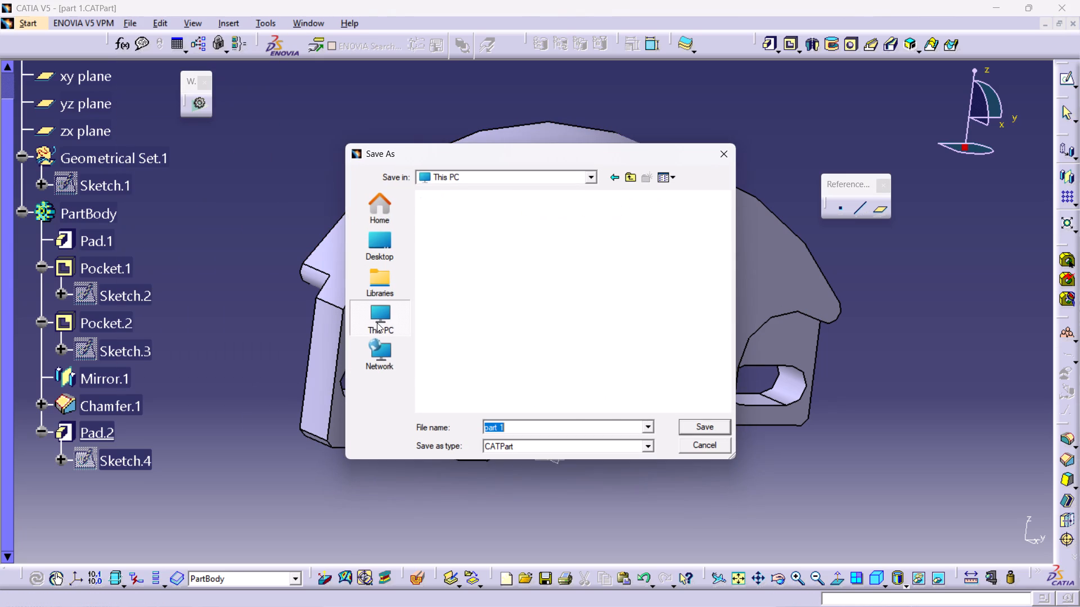
double_click(490, 254)
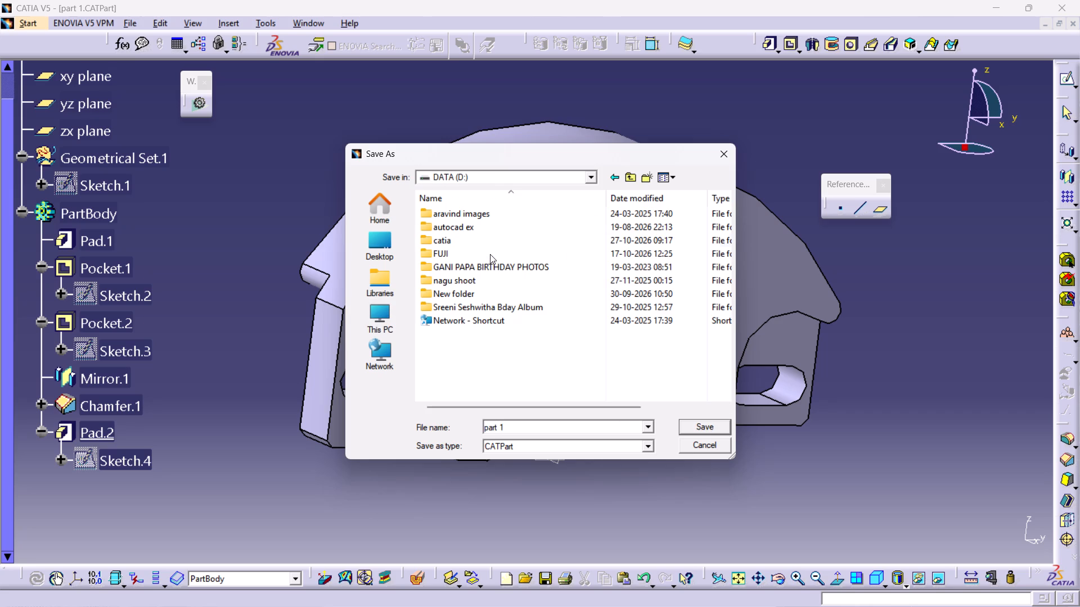
double_click(514, 241)
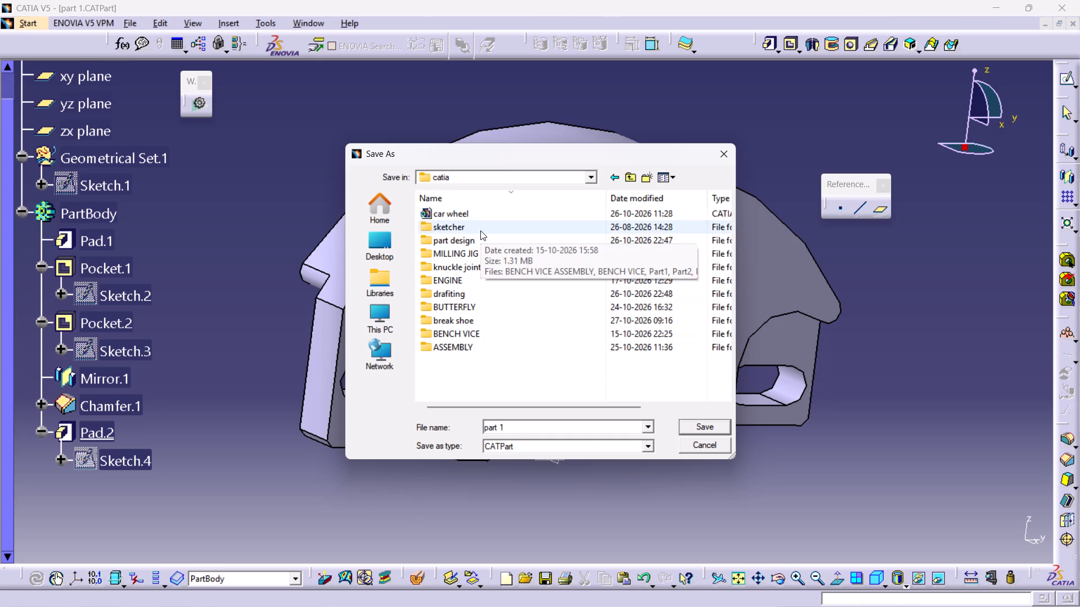
left_click(476, 320)
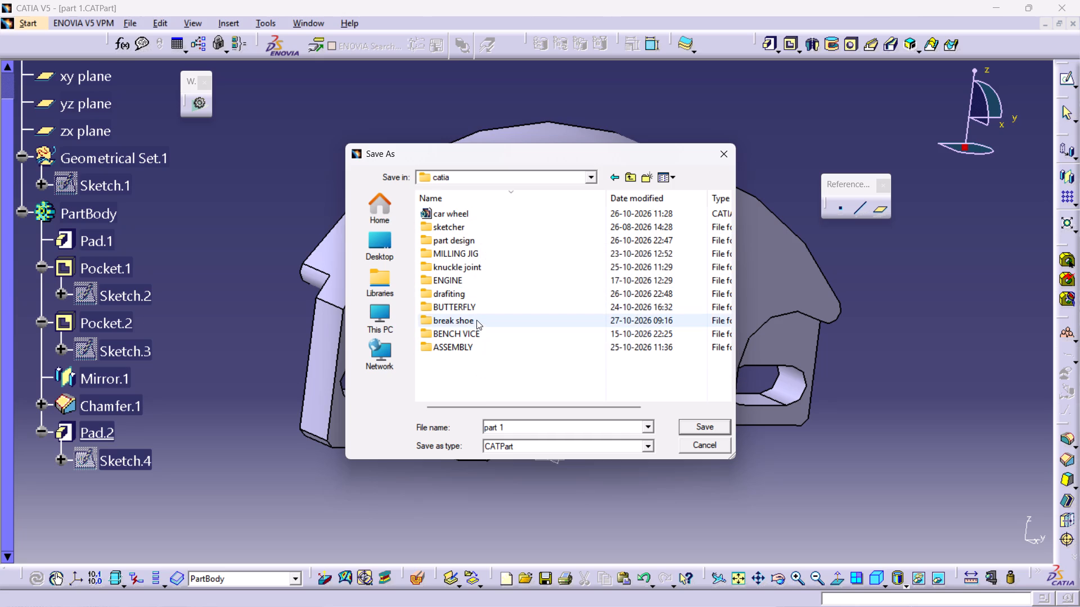
left_click(699, 428)
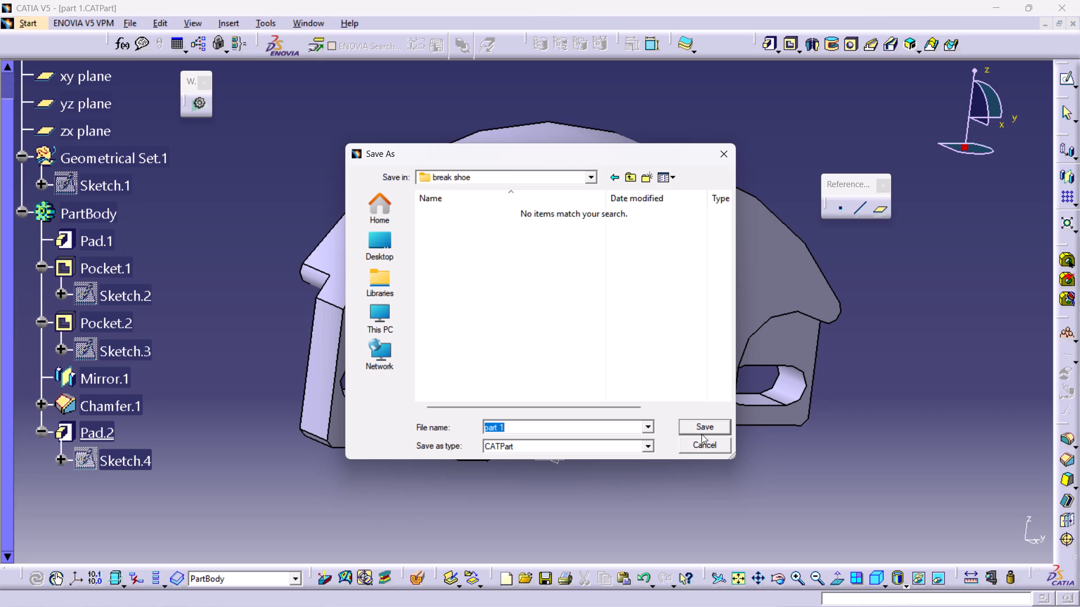
left_click(705, 418)
left_click(715, 423)
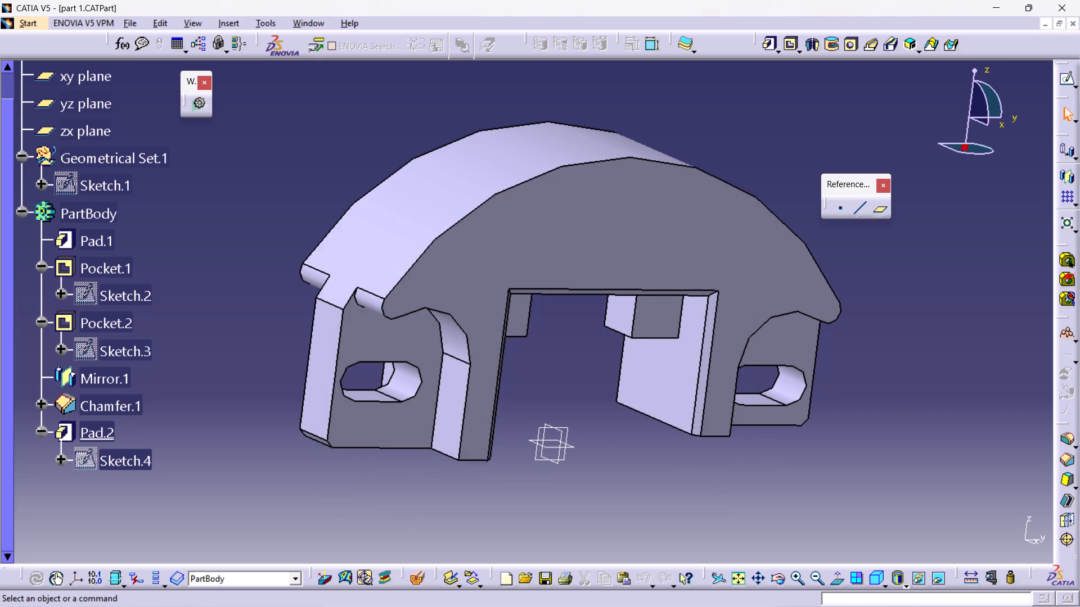
Create a new part document with the default name, hybrid design and a geometrical set.
double_click(134, 26)
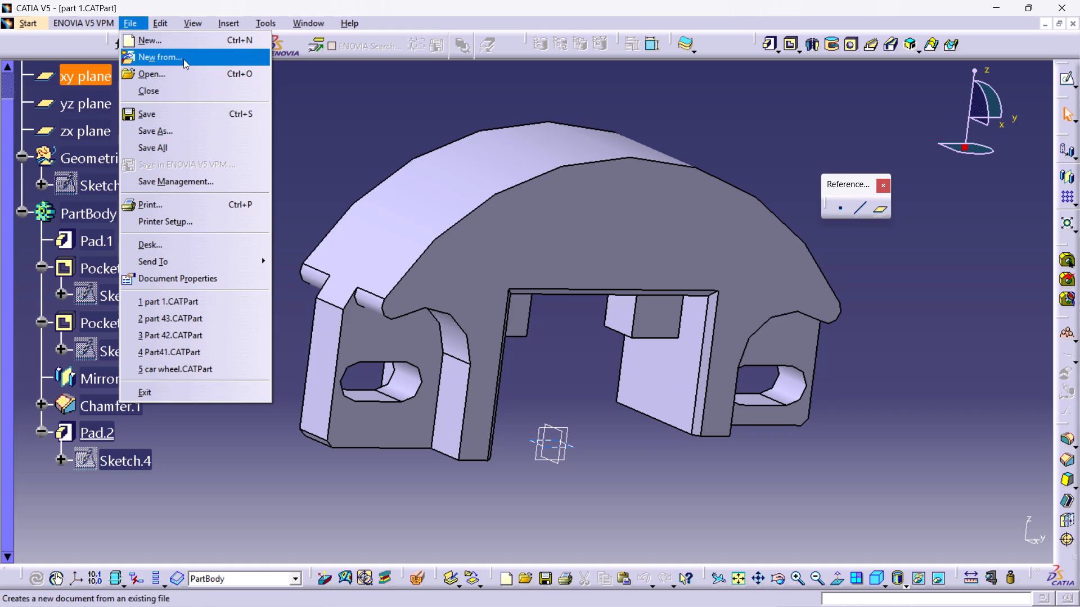
left_click(186, 40)
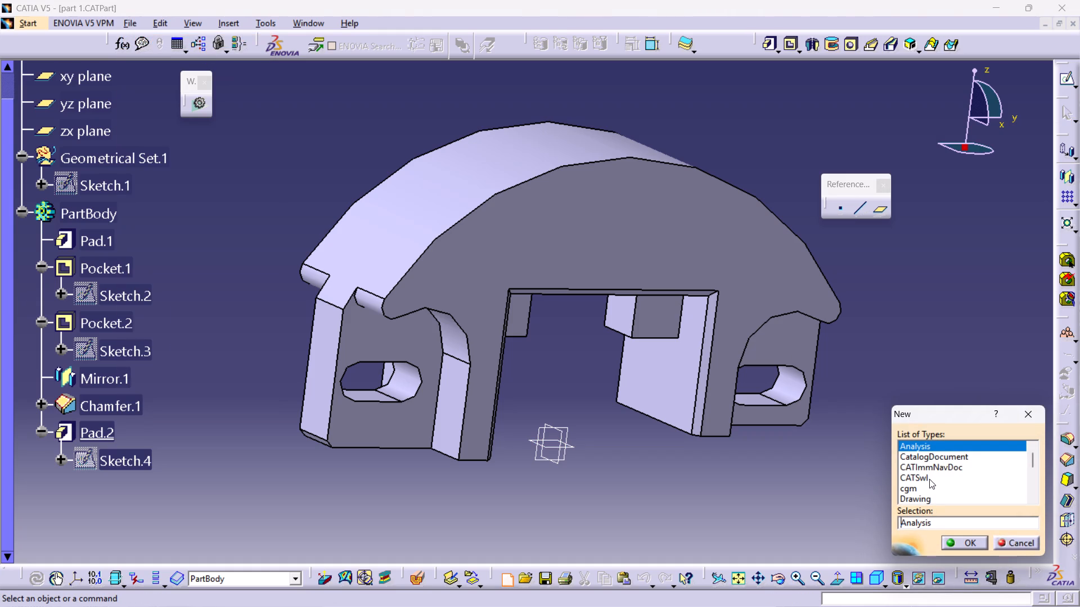
scroll(929, 479, "down", 2)
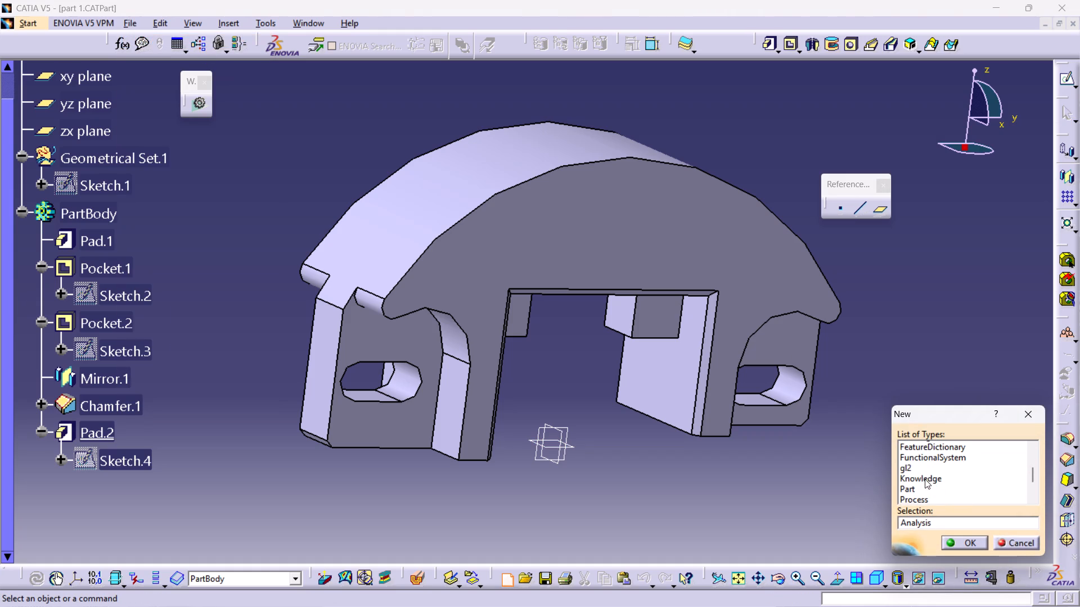
left_click(916, 487)
triple_click(906, 444)
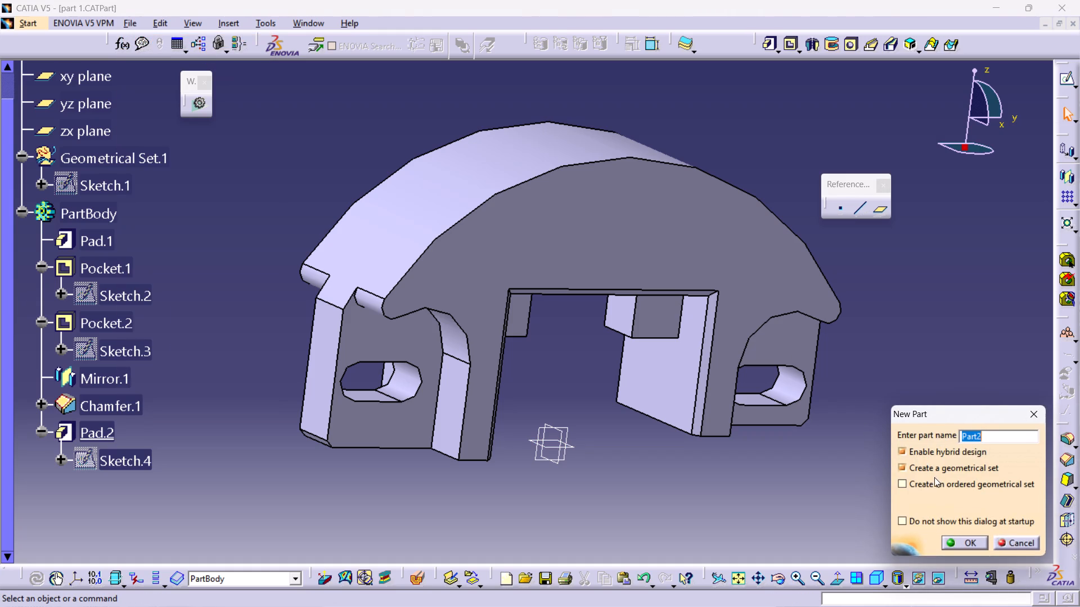
left_click(961, 537)
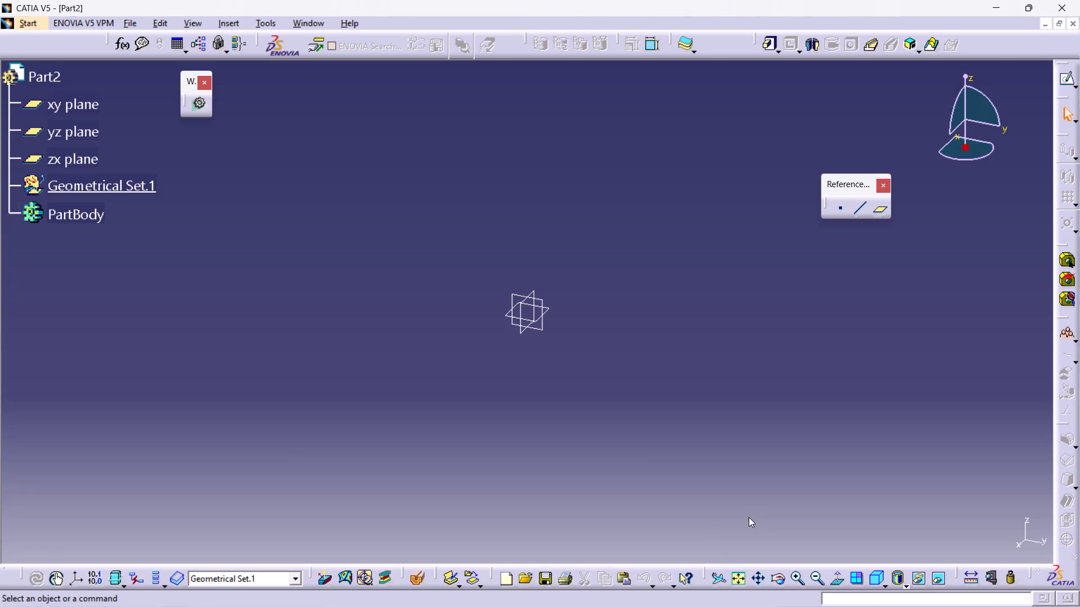
Open a new sketch on the yz plane of the new part.
left_click(538, 301)
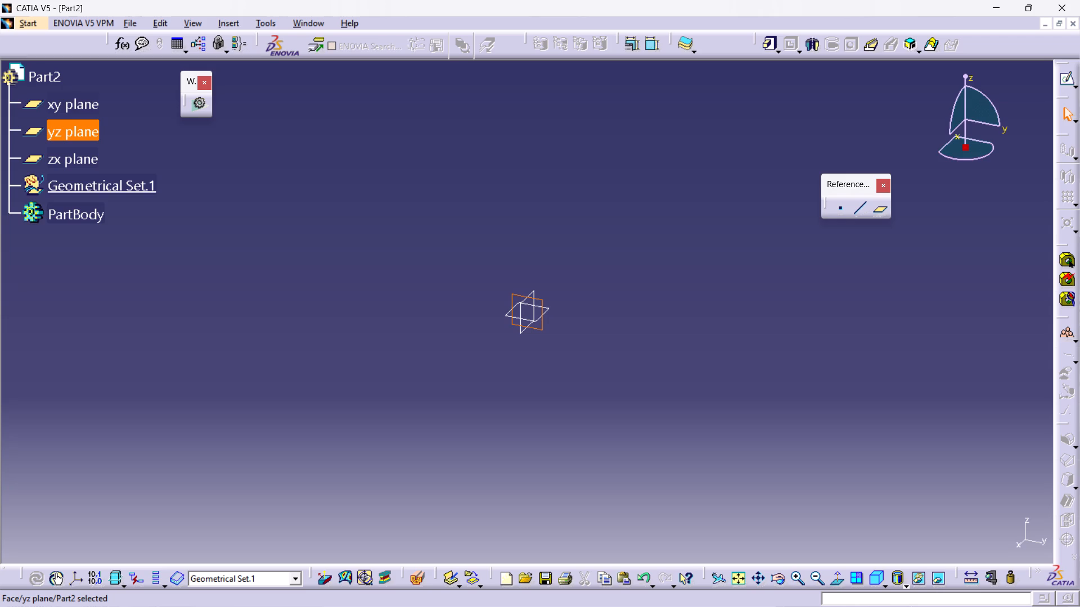
left_click(1067, 81)
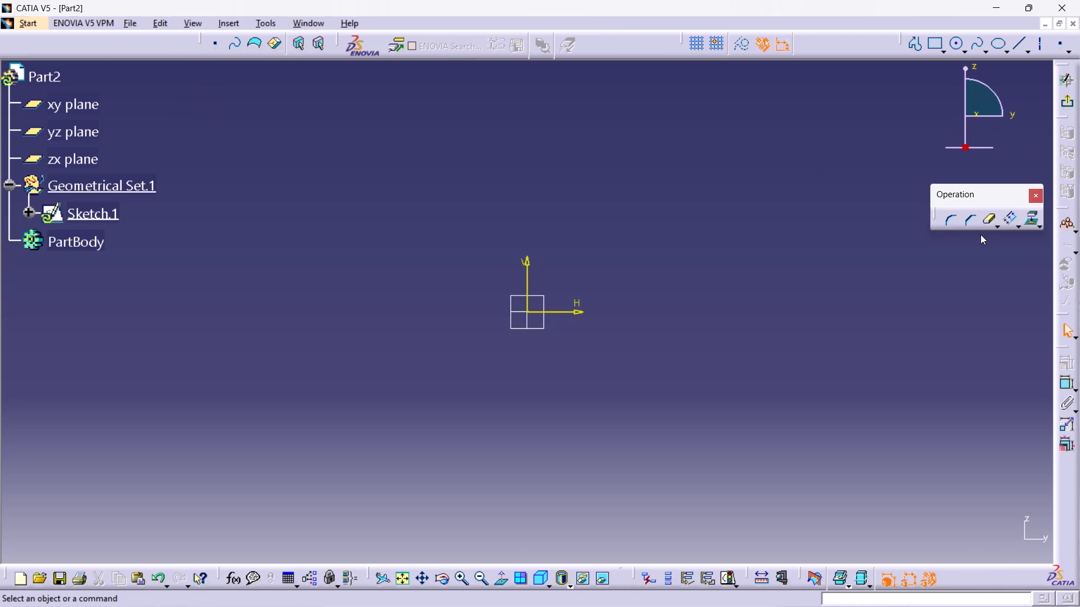
scroll(980, 234, "up", 1)
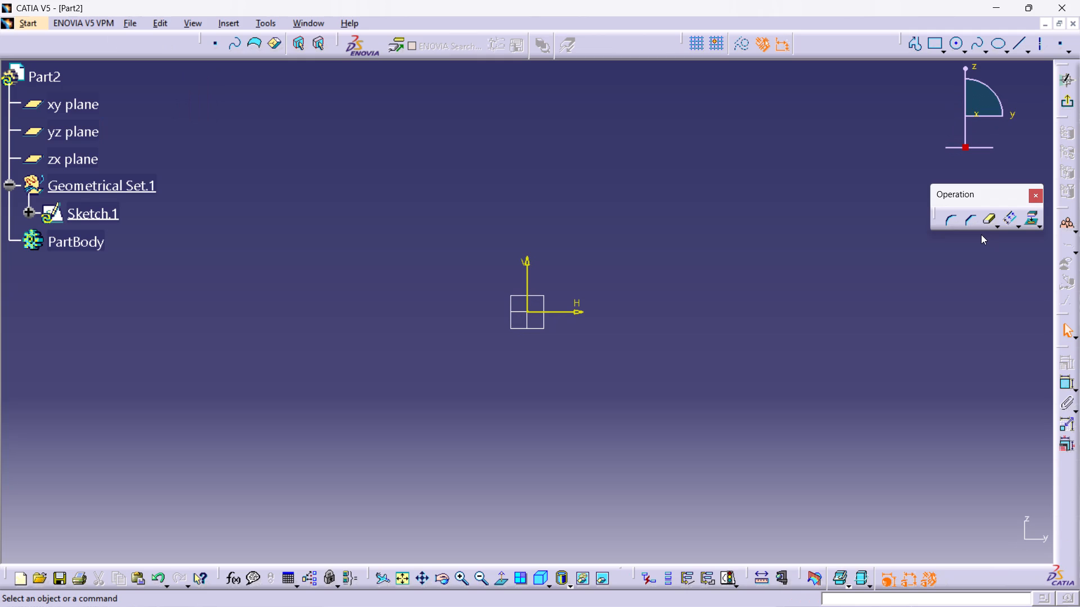
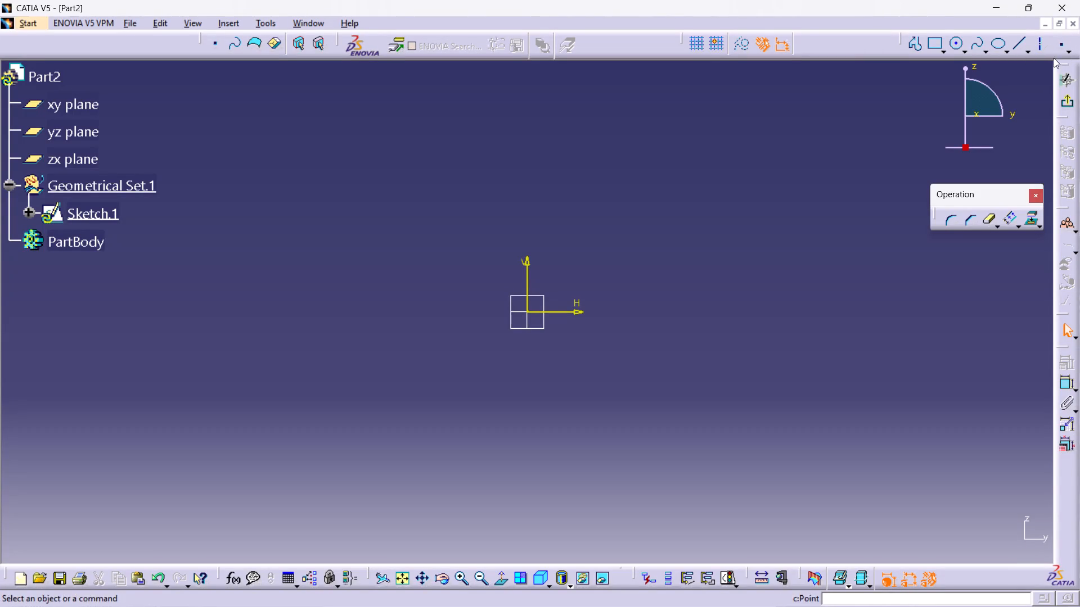
Draw a vertical axis line and a horizontal axis line crossing at the sketch origin.
left_click(1041, 50)
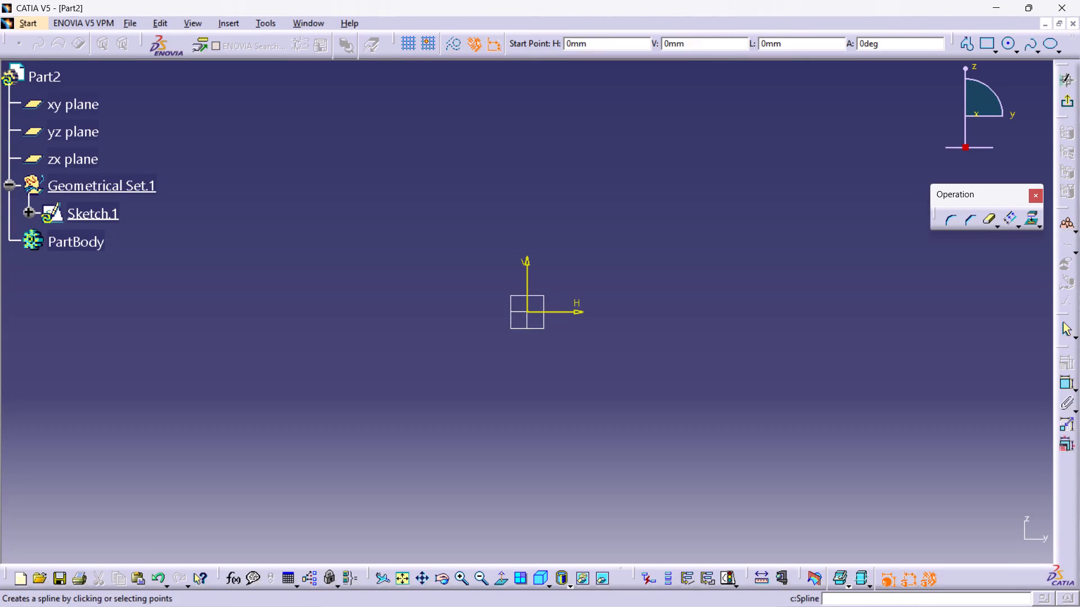
left_click(526, 87)
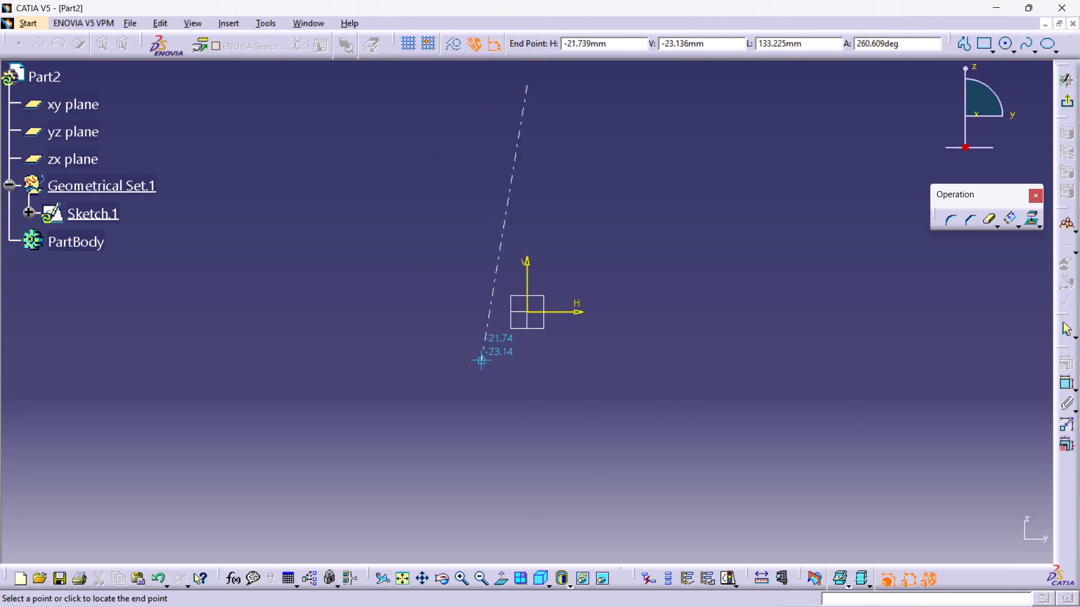
left_click(529, 519)
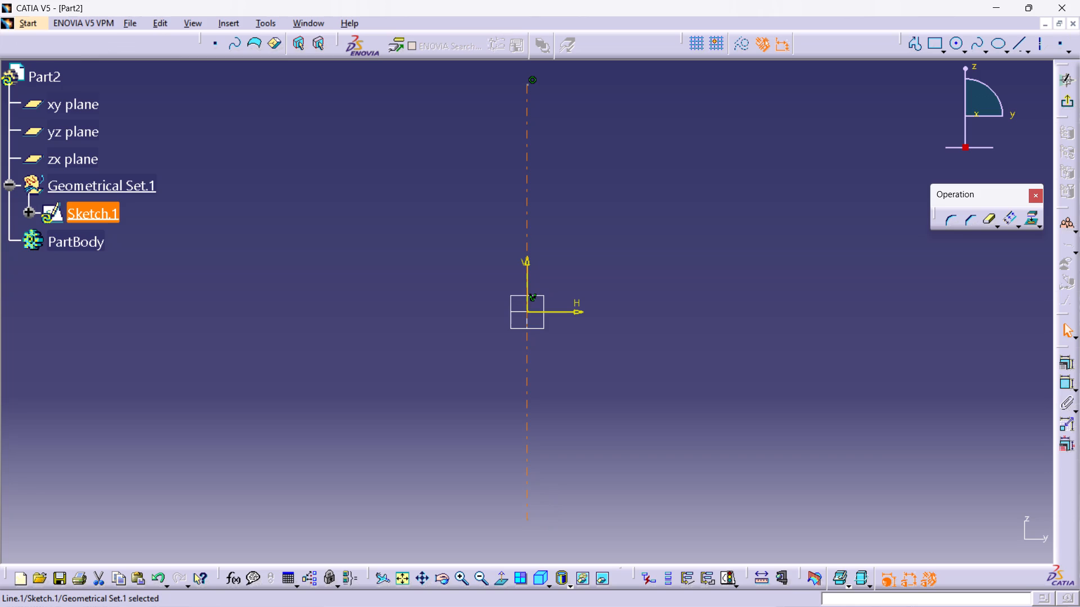
left_click(1041, 40)
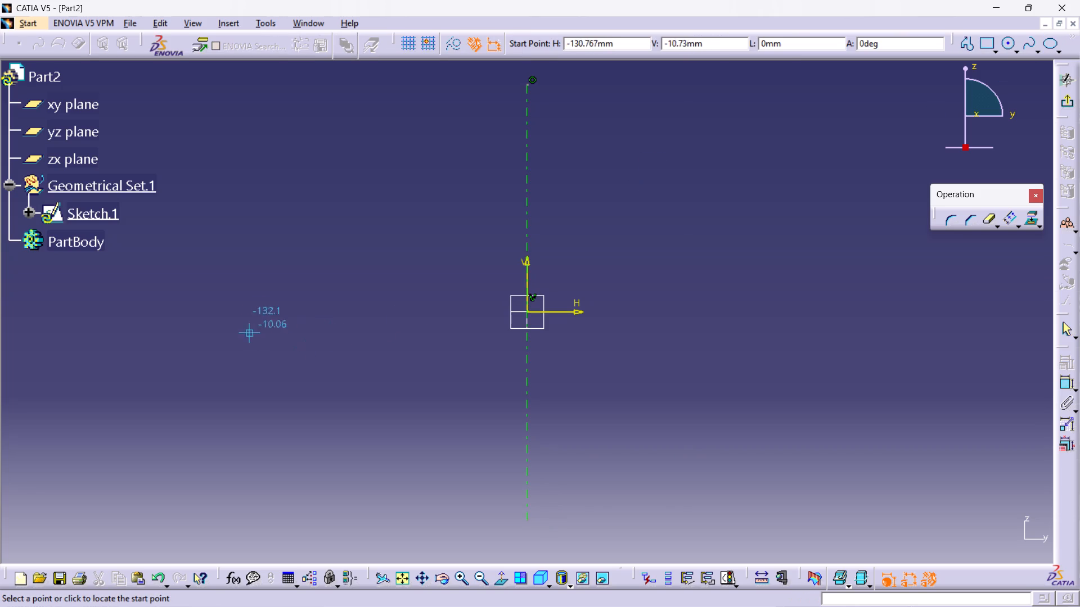
left_click(94, 312)
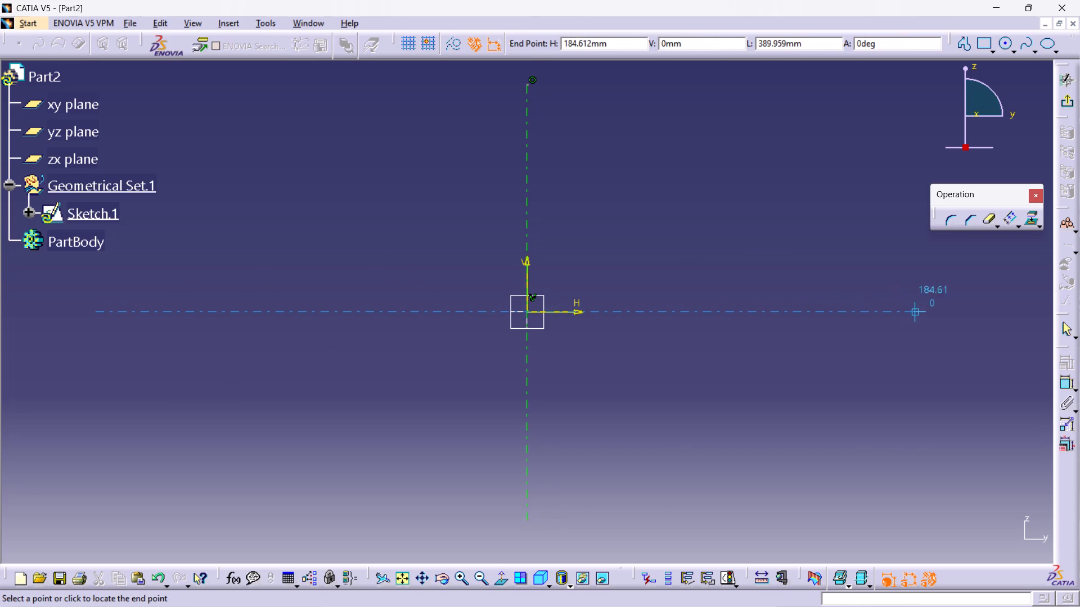
left_click(940, 311)
left_click(908, 387)
Lengthen the vertical axis line by moving its lower end farther down and its upper end back up.
middle_click_drag(730, 402, 736, 405)
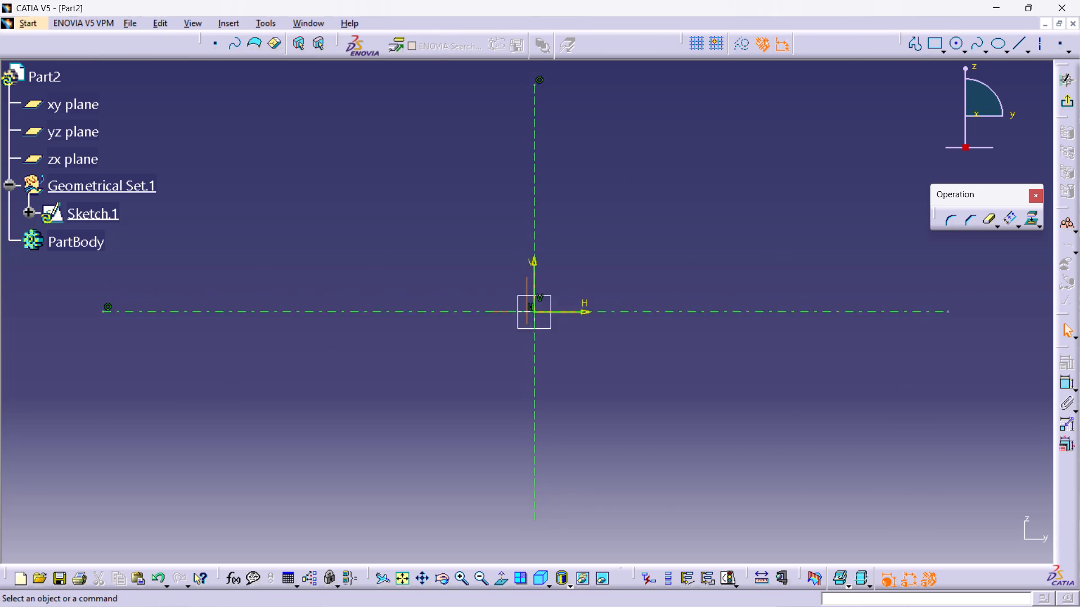
middle_click_drag(736, 405, 736, 413)
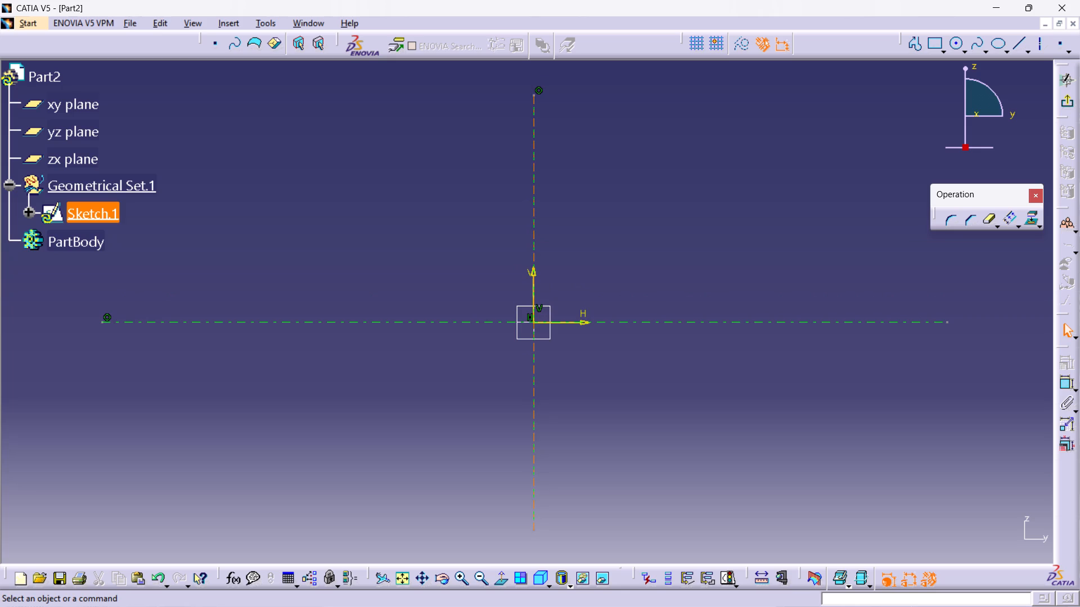
left_click_drag(534, 528, 531, 563)
left_click(618, 475)
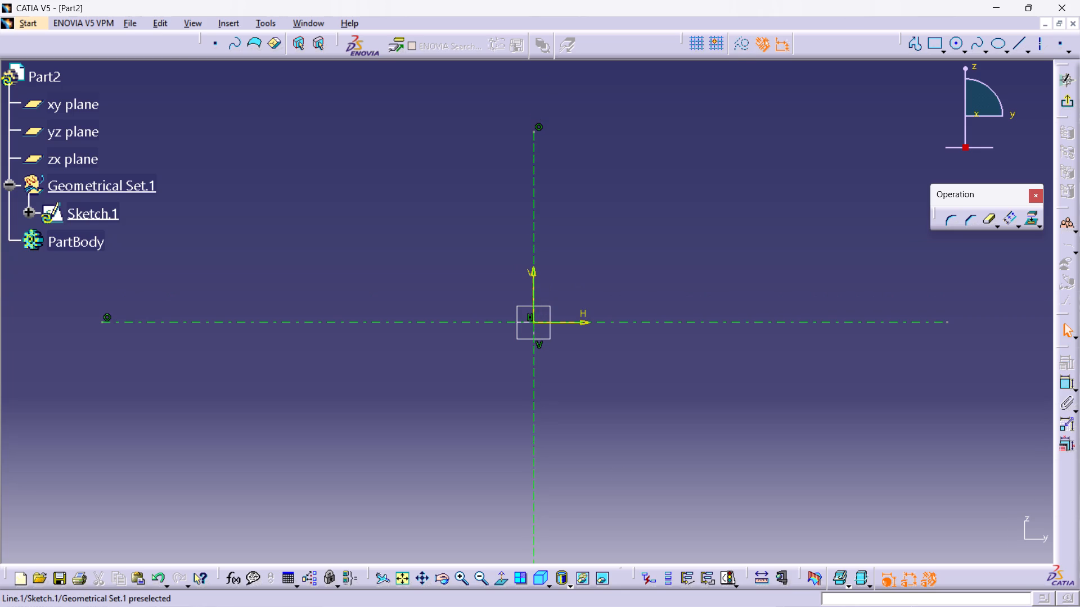
left_click_drag(532, 130, 534, 80)
left_click(635, 176)
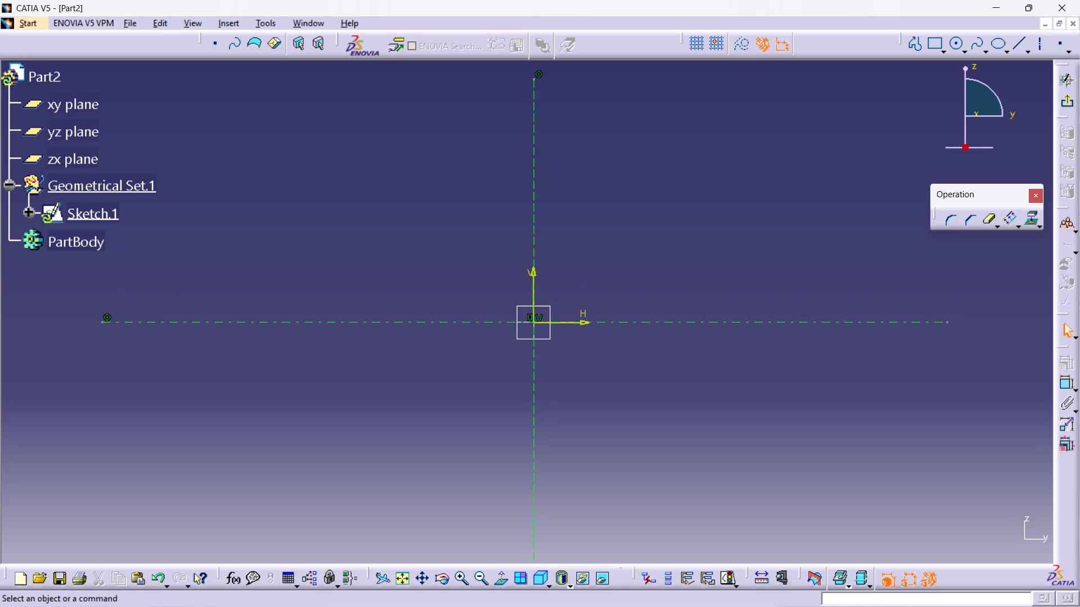
Sketch a rectangle about 89 mm wide and 46 mm high around the origin.
left_click(935, 46)
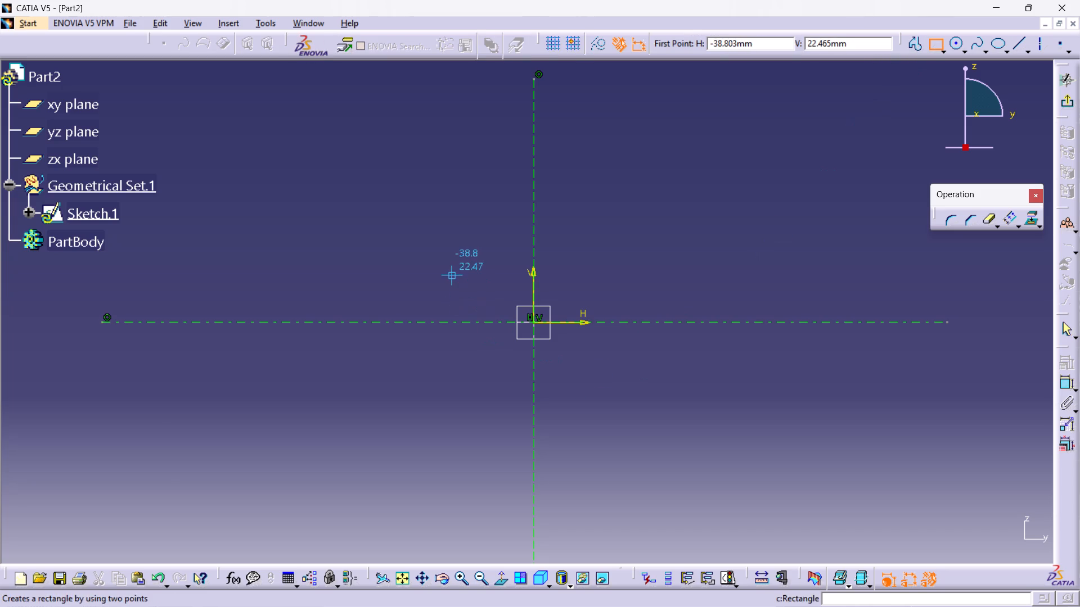
left_click(440, 269)
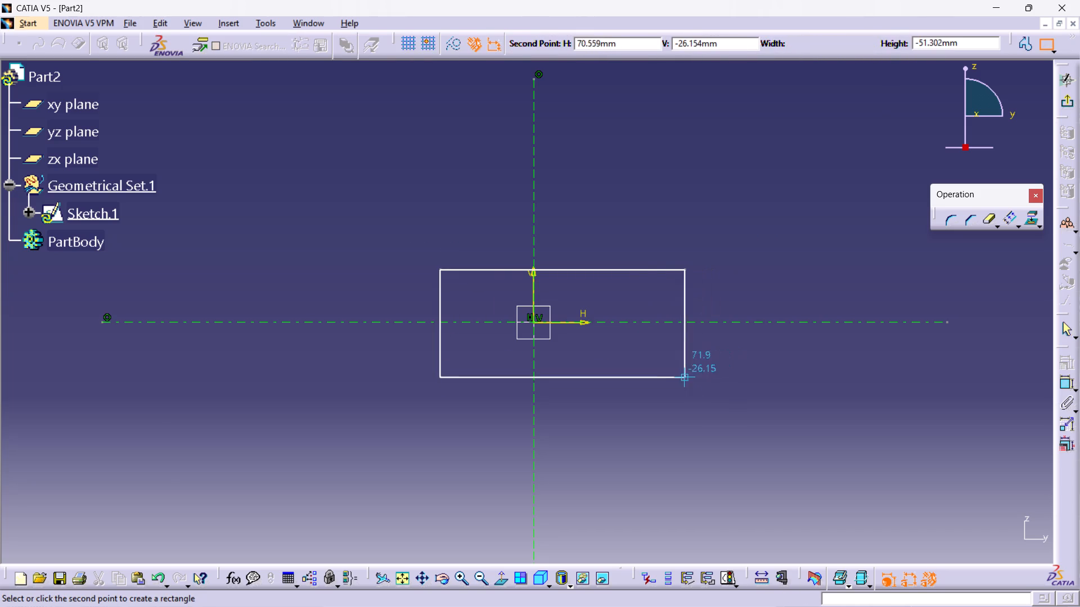
left_click(624, 370)
left_click(690, 387)
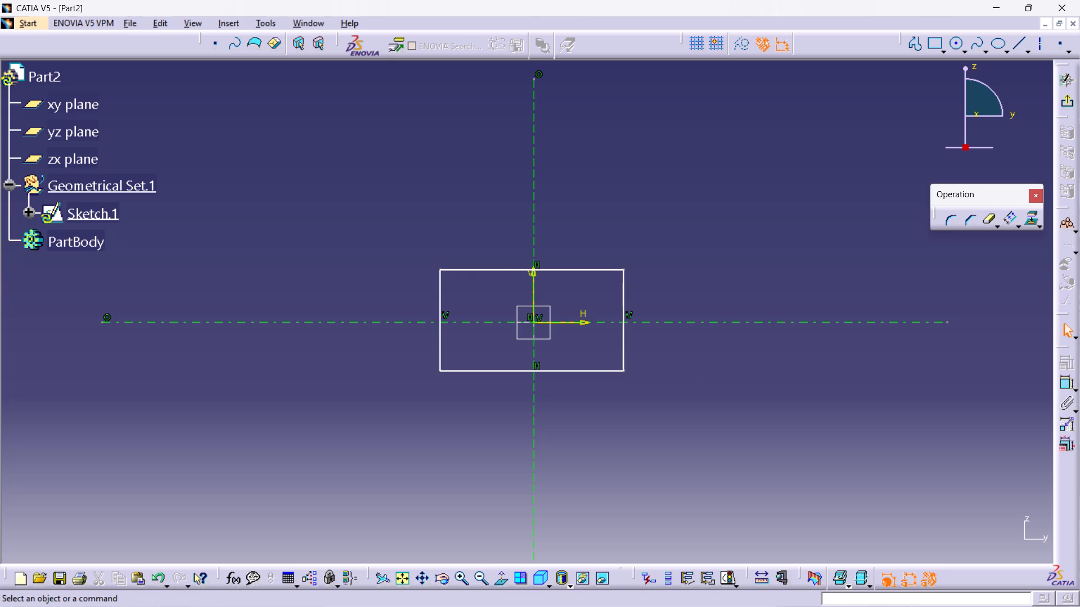
Constrain the rectangle's two right-hand corner points to be symmetric about the horizontal axis.
left_click(623, 267)
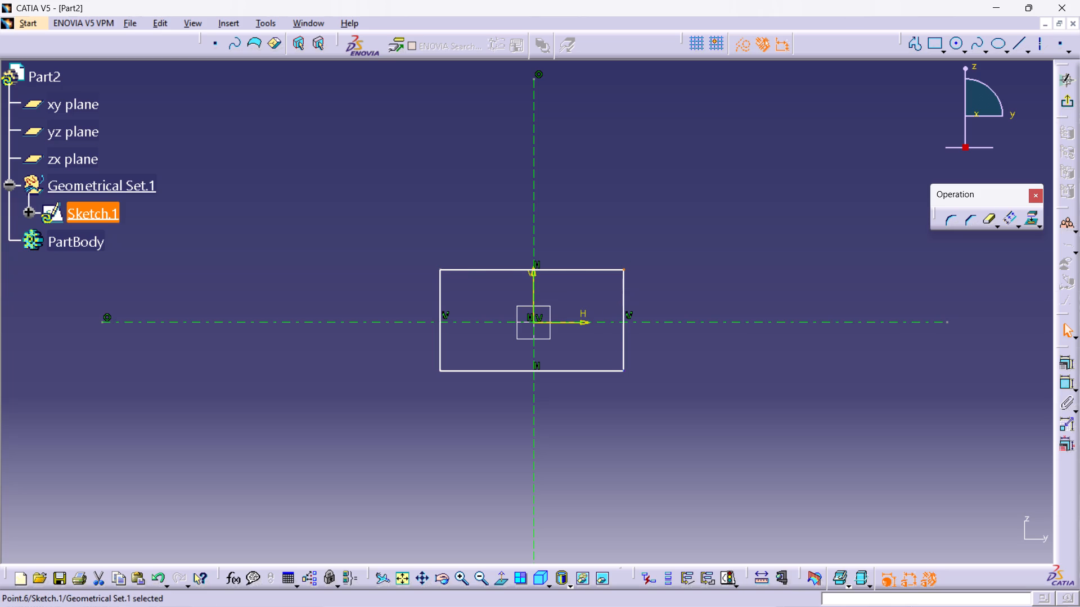
left_click(624, 372, "ctrl")
left_click(695, 324, "ctrl")
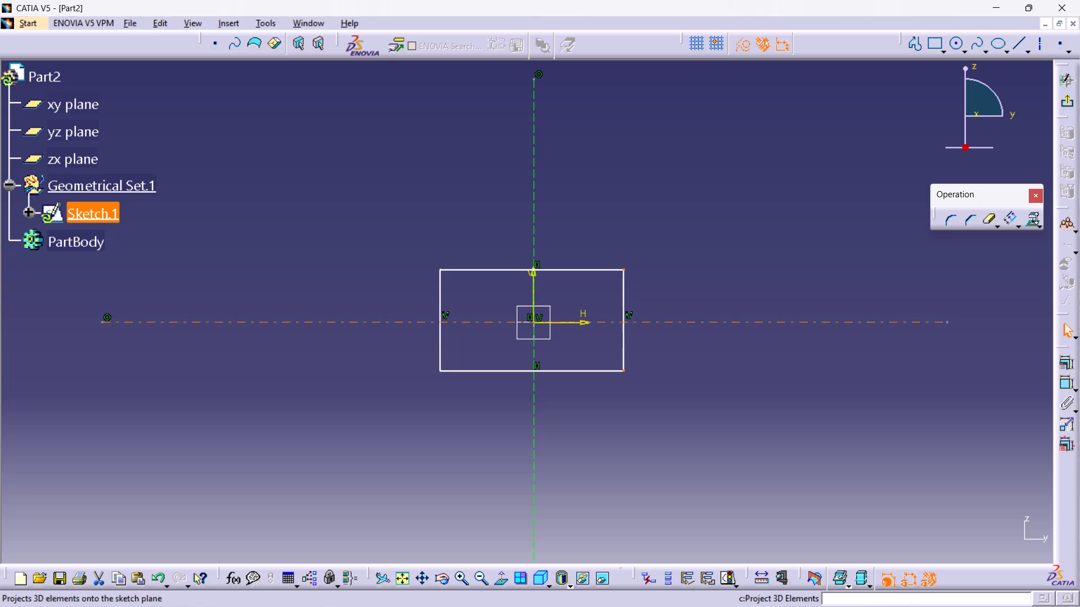
left_click(1063, 354)
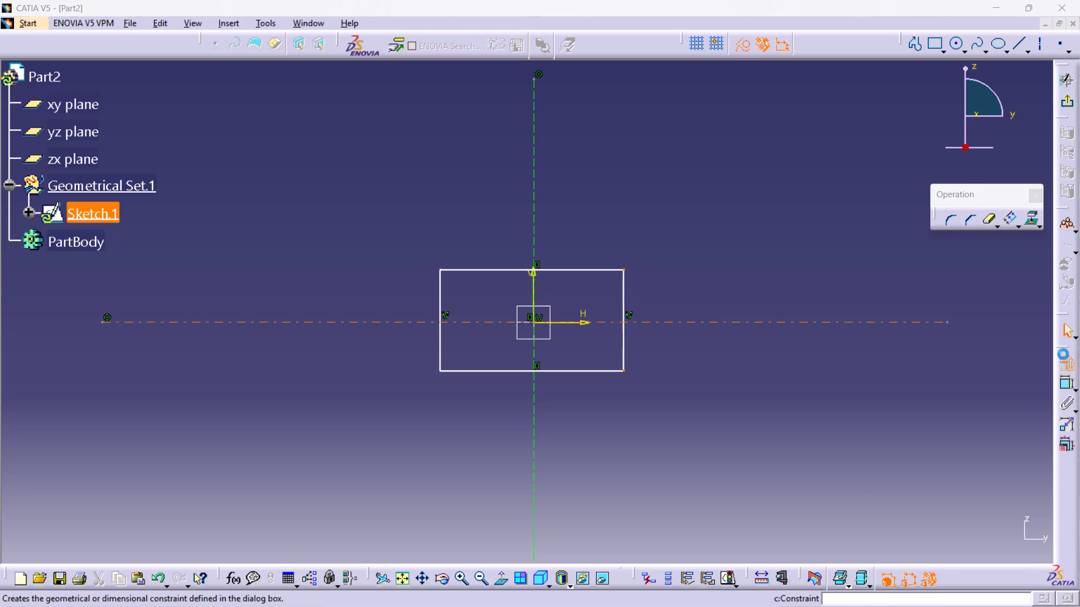
left_click(928, 488)
left_click(967, 539)
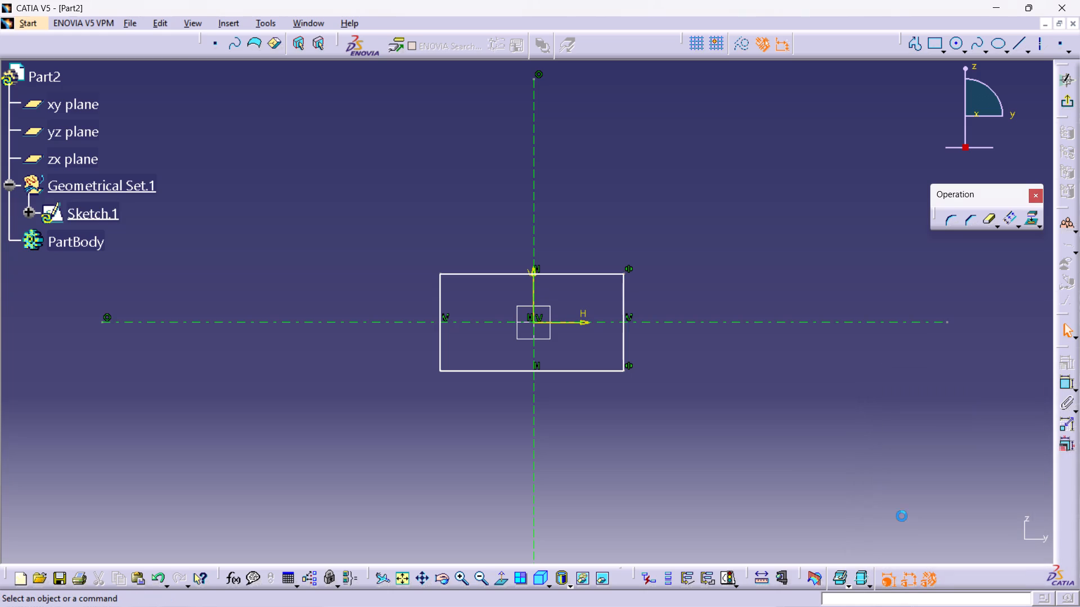
left_click(902, 516)
Constrain the rectangle's two upper corner points to be symmetric about the vertical axis.
left_click(441, 277)
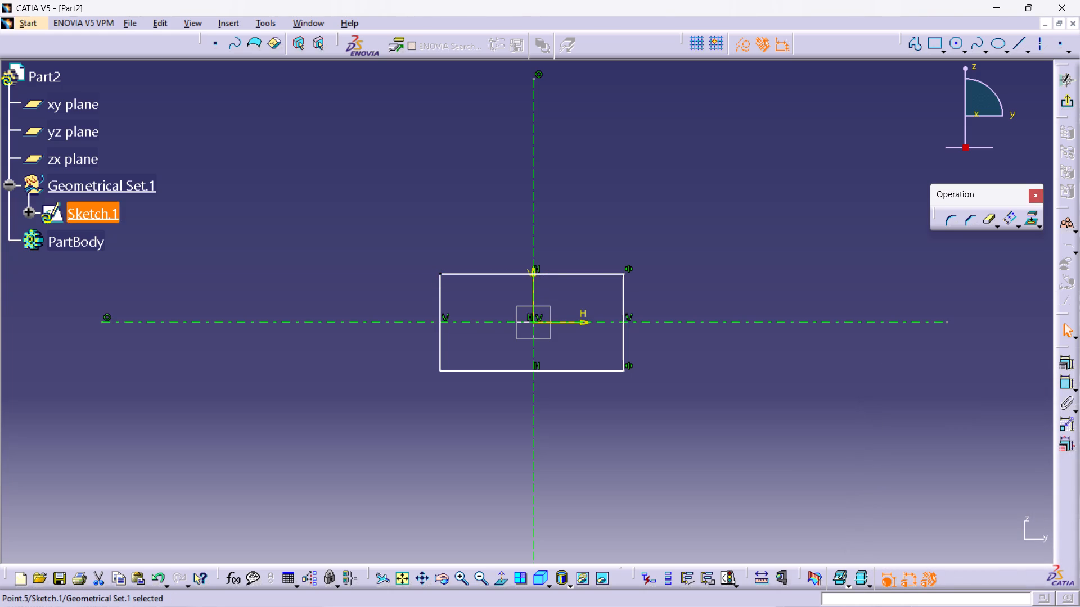
left_click(623, 271, "ctrl")
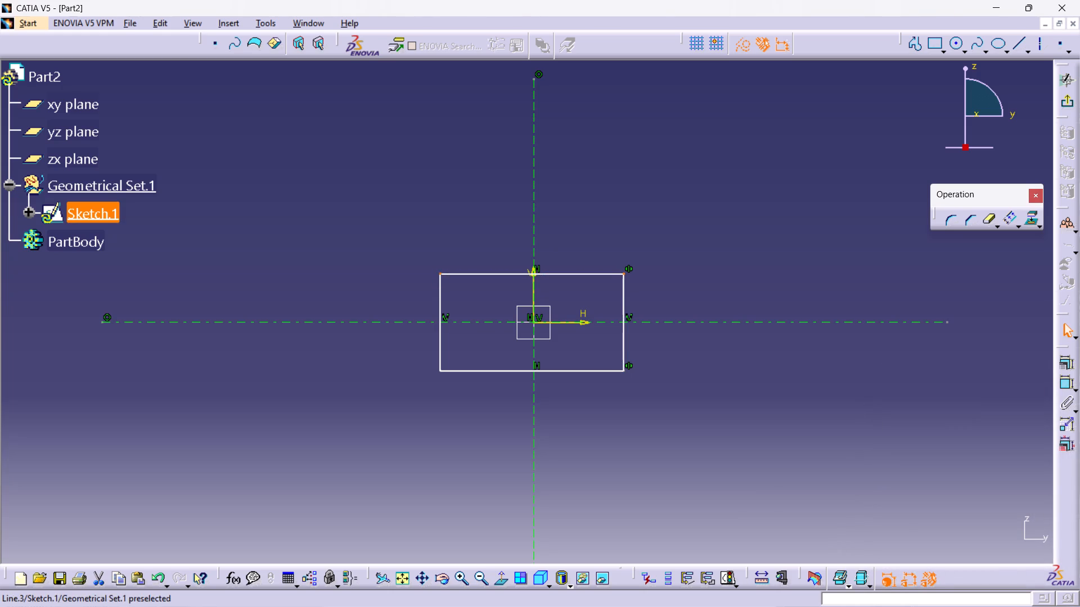
left_click(537, 235, "ctrl")
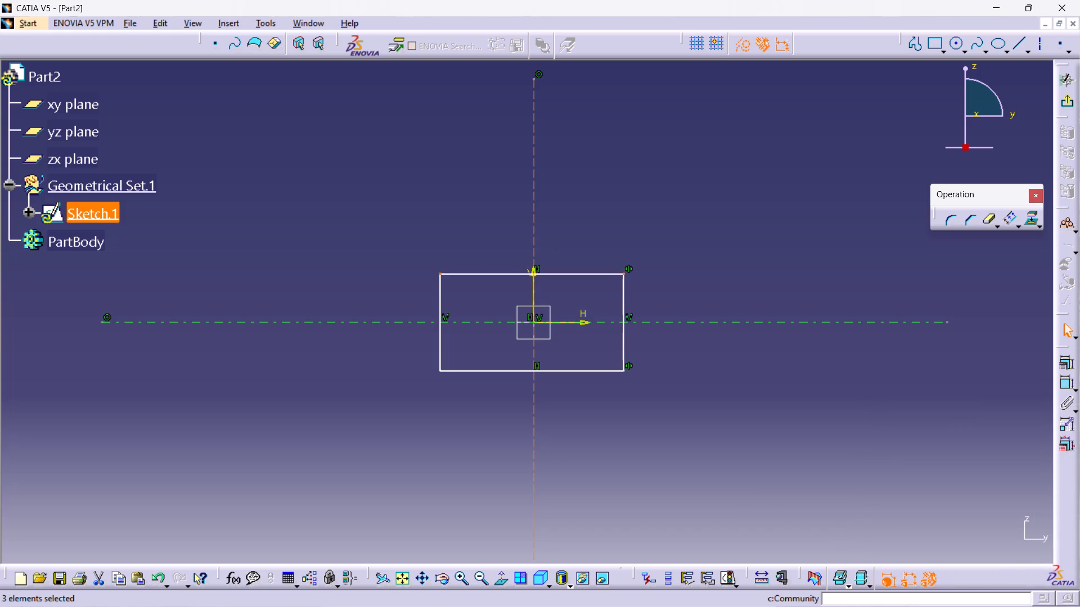
left_click(1061, 355)
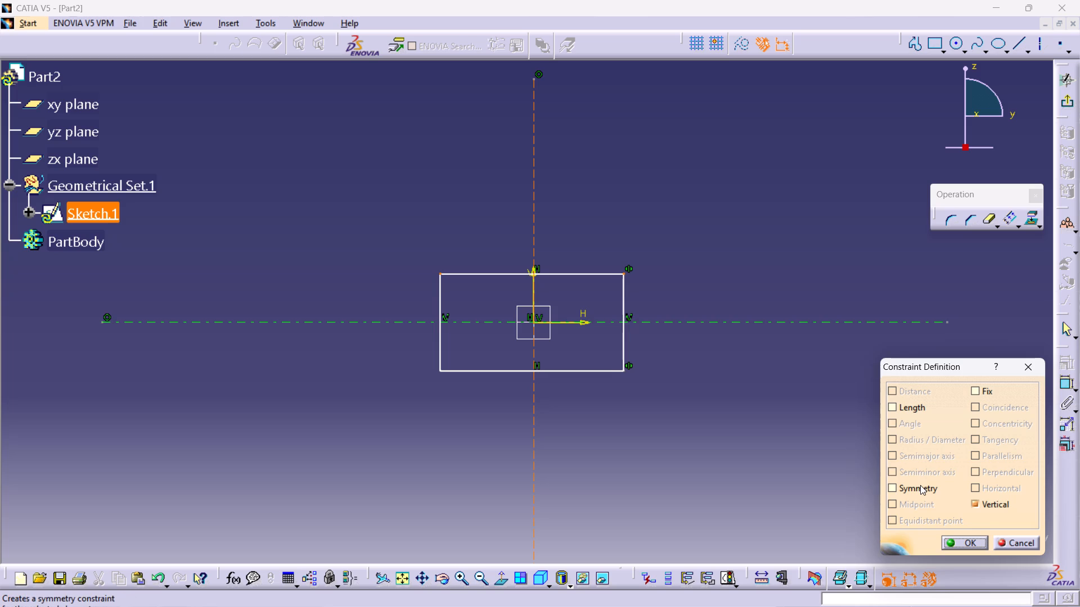
left_click(920, 485)
left_click(964, 542)
left_click(881, 487)
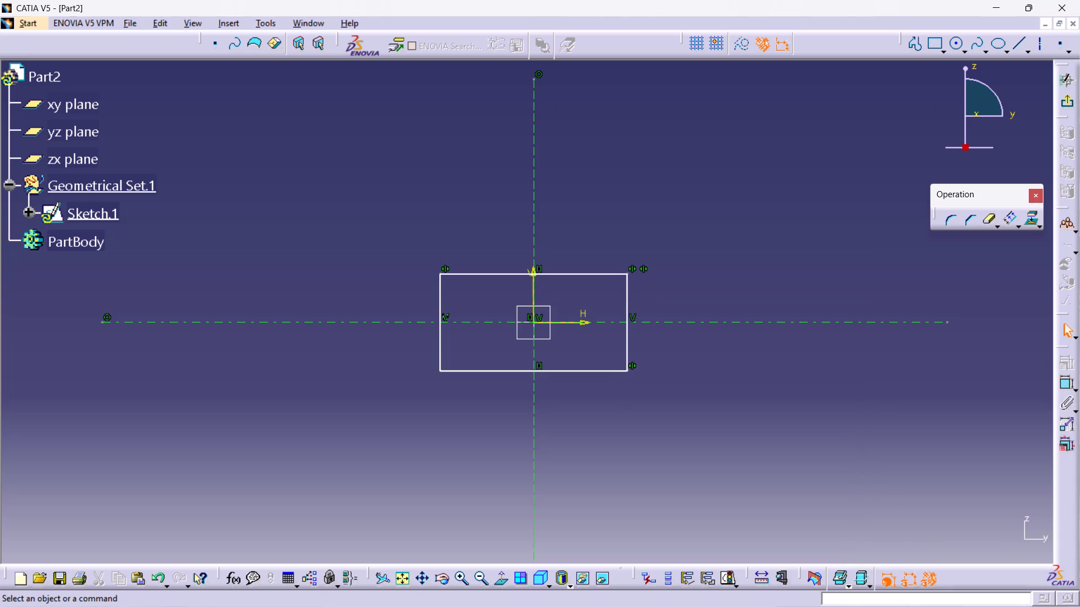
left_click(749, 234)
Dimension the rectangle's height beside its right edge and its width below the bottom edge.
middle_click_drag(750, 292, 742, 245)
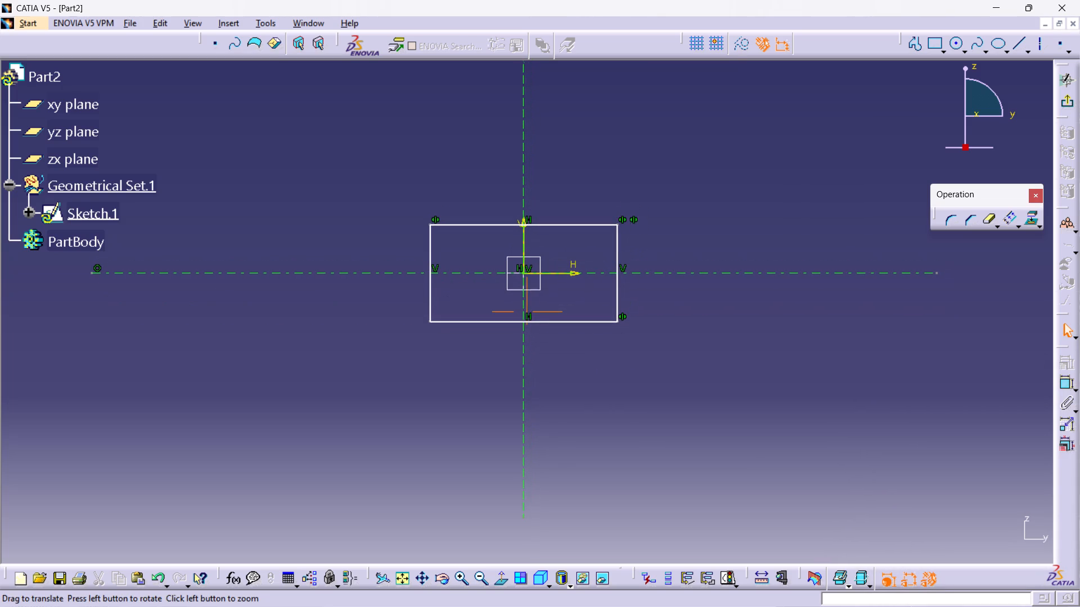
middle_click_drag(742, 245, 742, 246)
middle_click_drag(767, 378, 765, 395)
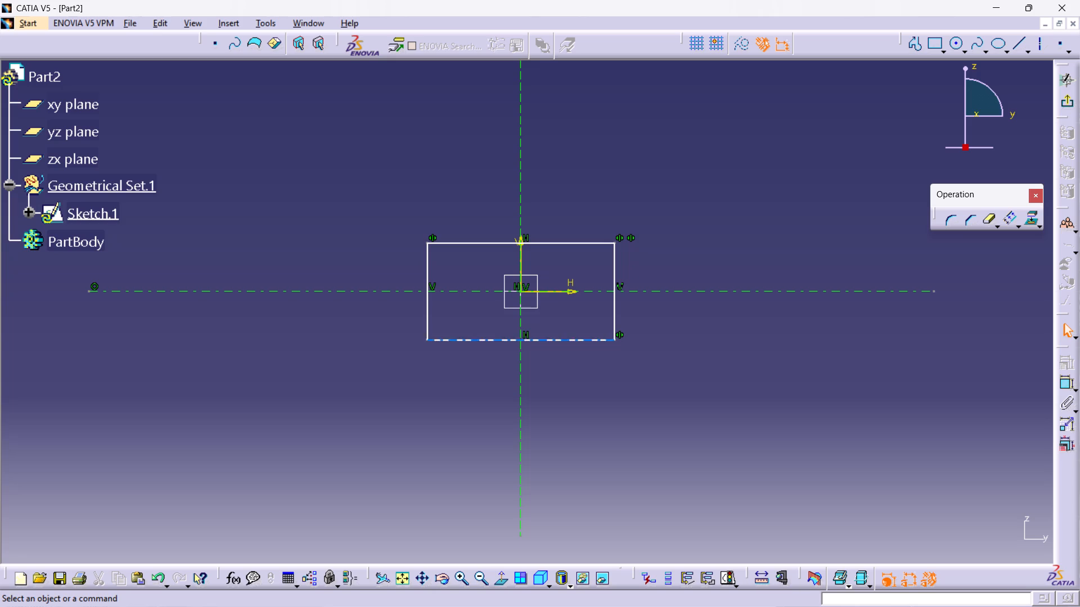
left_click(966, 365)
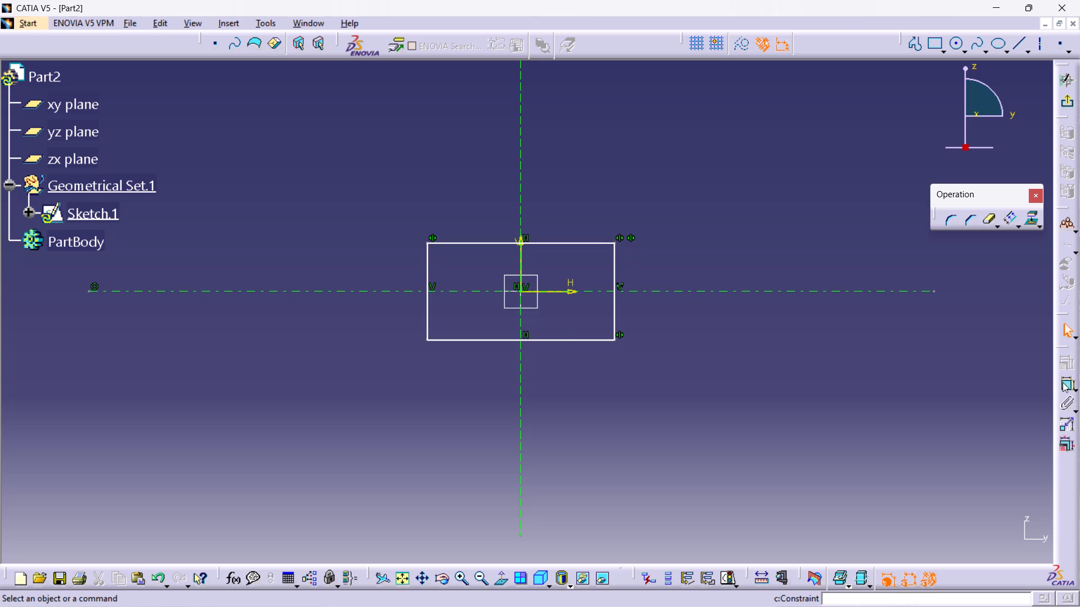
double_click(1063, 382)
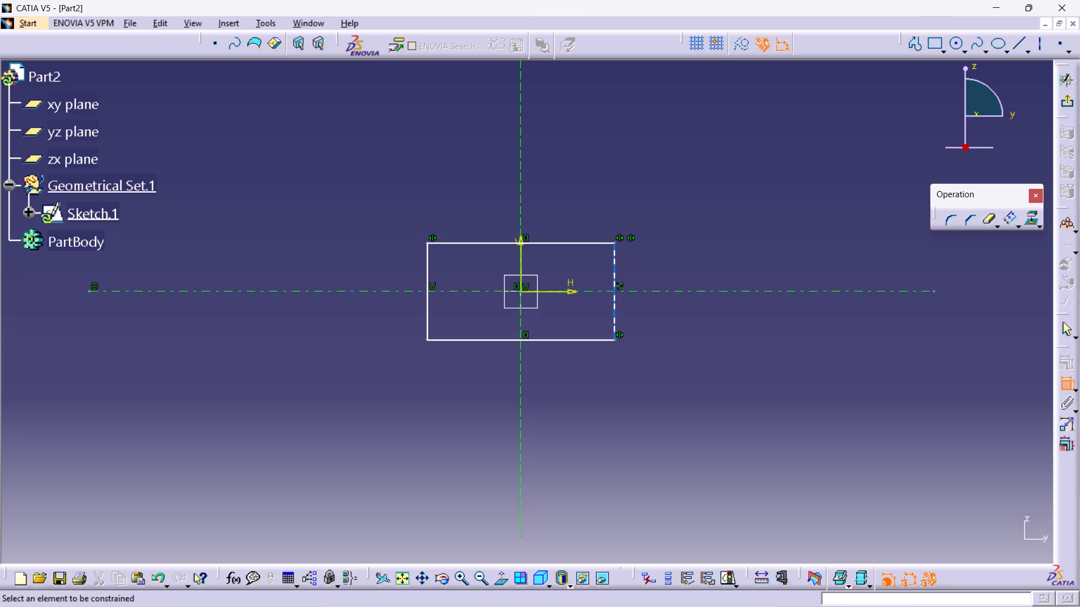
left_click(613, 307)
left_click(658, 306)
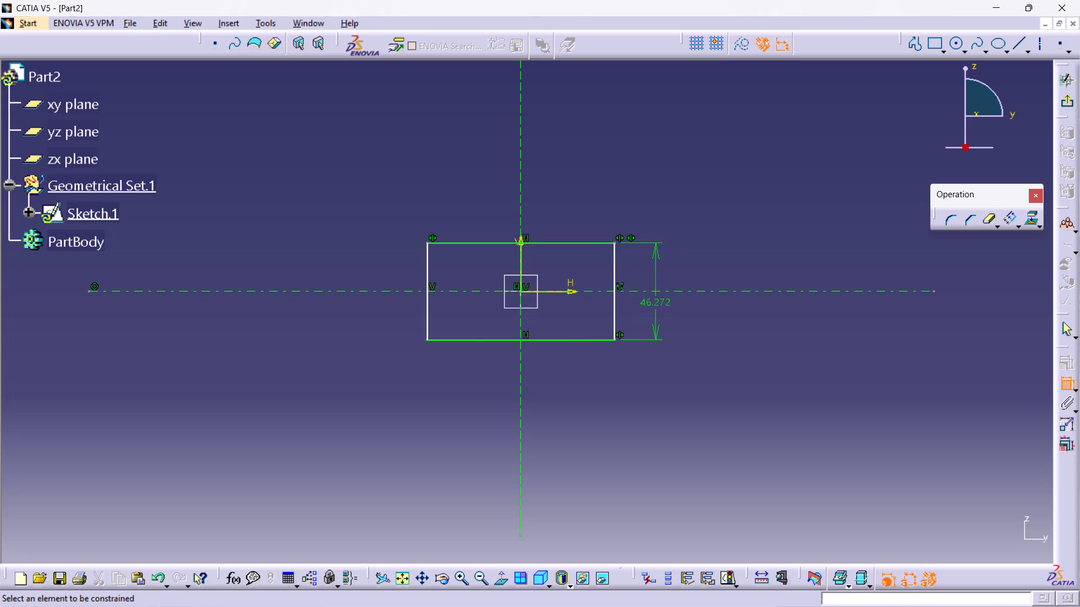
left_click(587, 340)
left_click(584, 371)
Set the rectangle's height to 6 mm and its width to 17 mm.
double_click(664, 306)
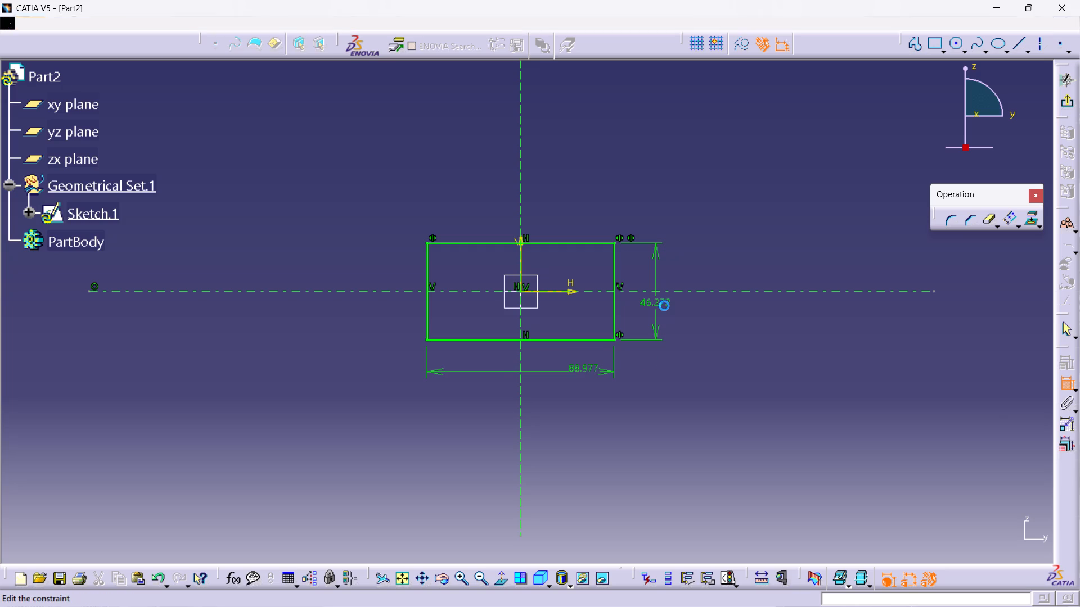
key("6")
key("Return")
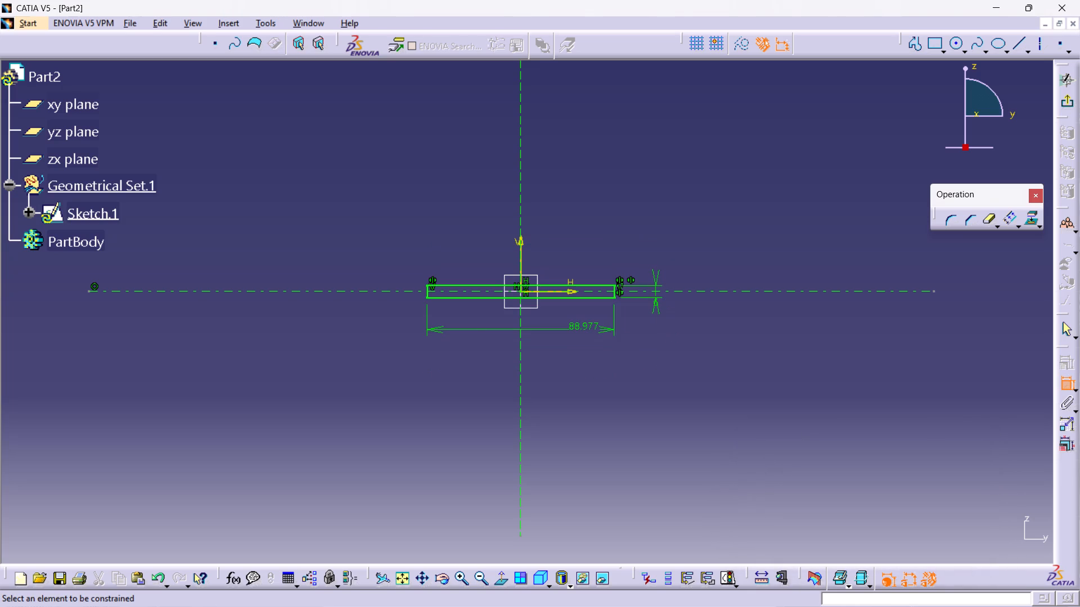
double_click(598, 330)
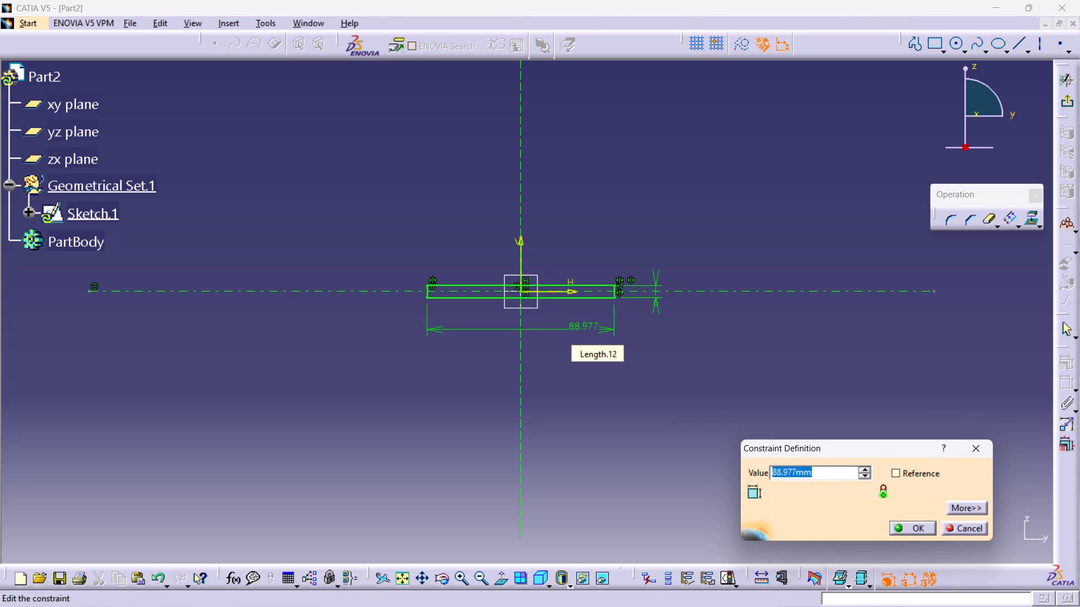
type("17")
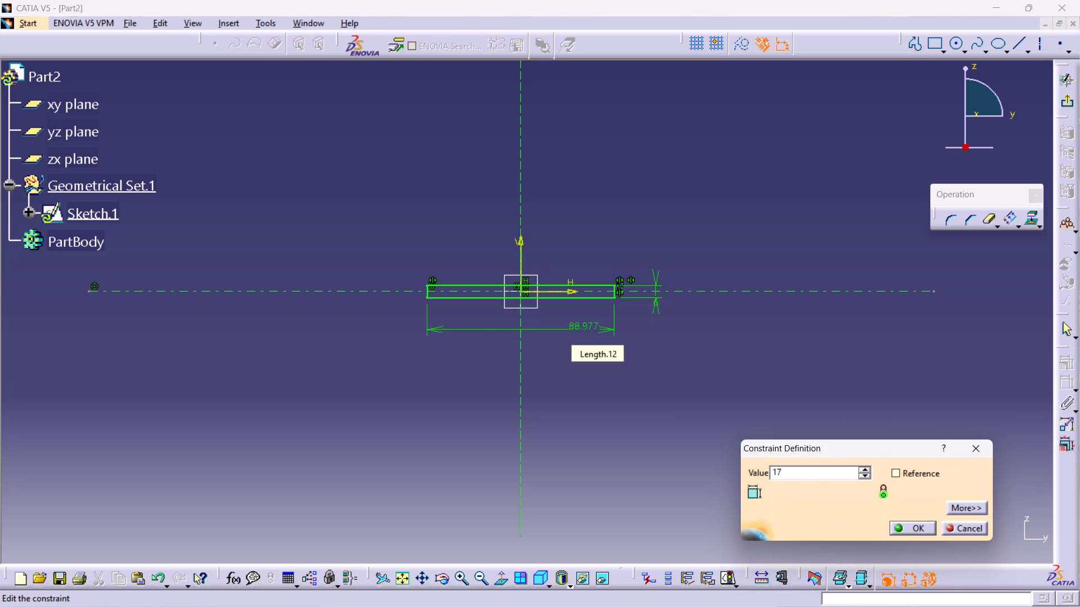
key("Return")
key("Return")
Draw profile lines from the rectangle's lower right corner: about 10 mm right, up around a notch about 5.6 by 2.7 mm, and back left.
middle_click_drag(602, 349, 574, 307, "ctrl")
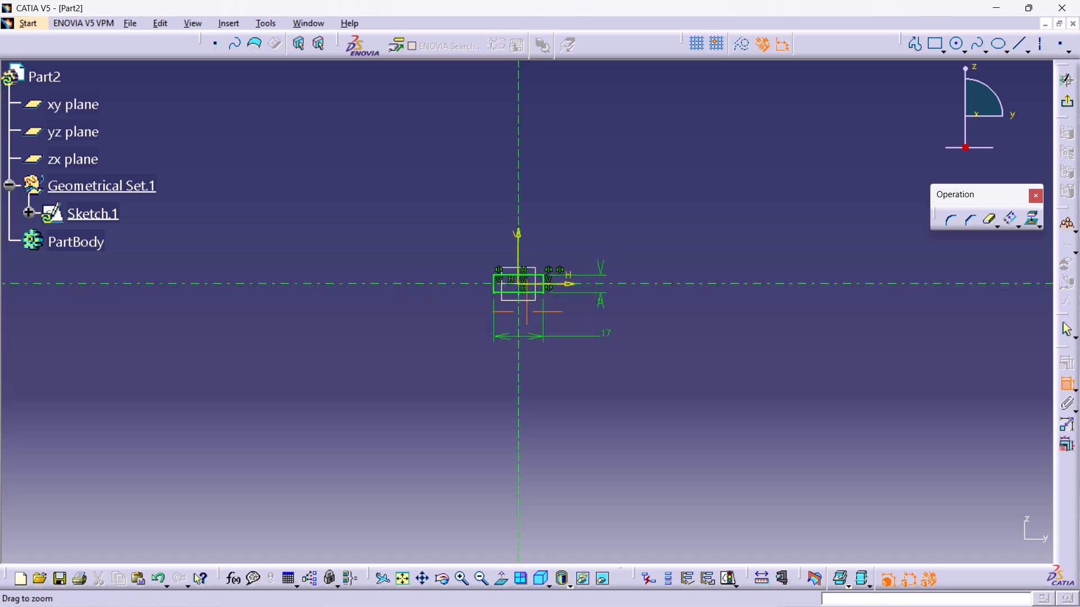
middle_click_drag(574, 307, 289, 159, "ctrl")
middle_click_drag(566, 323, 569, 381)
middle_click_drag(668, 359, 649, 337, "ctrl")
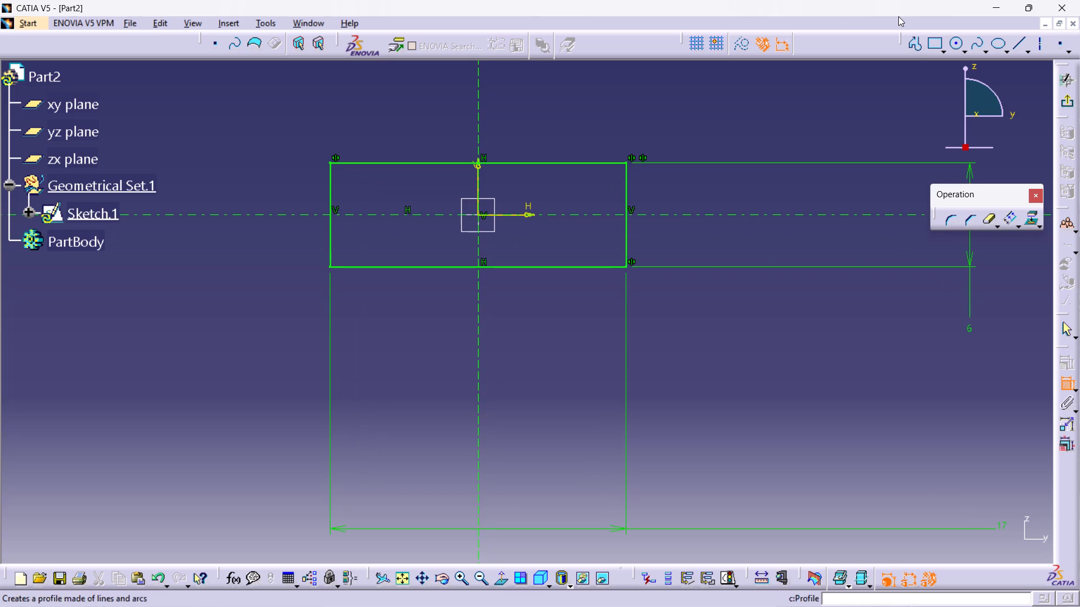
left_click(913, 48)
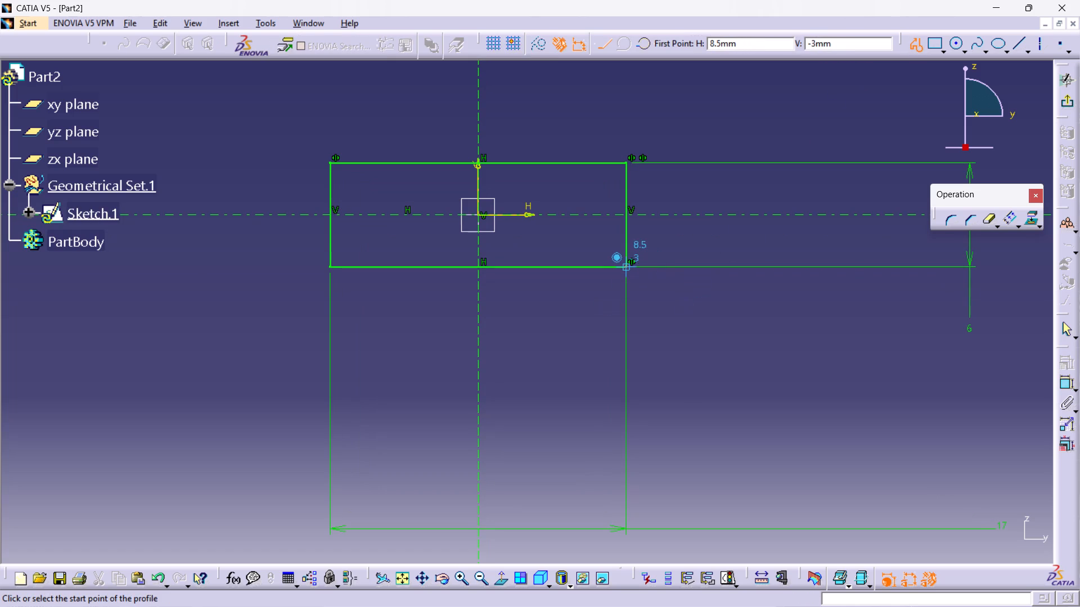
left_click(628, 266)
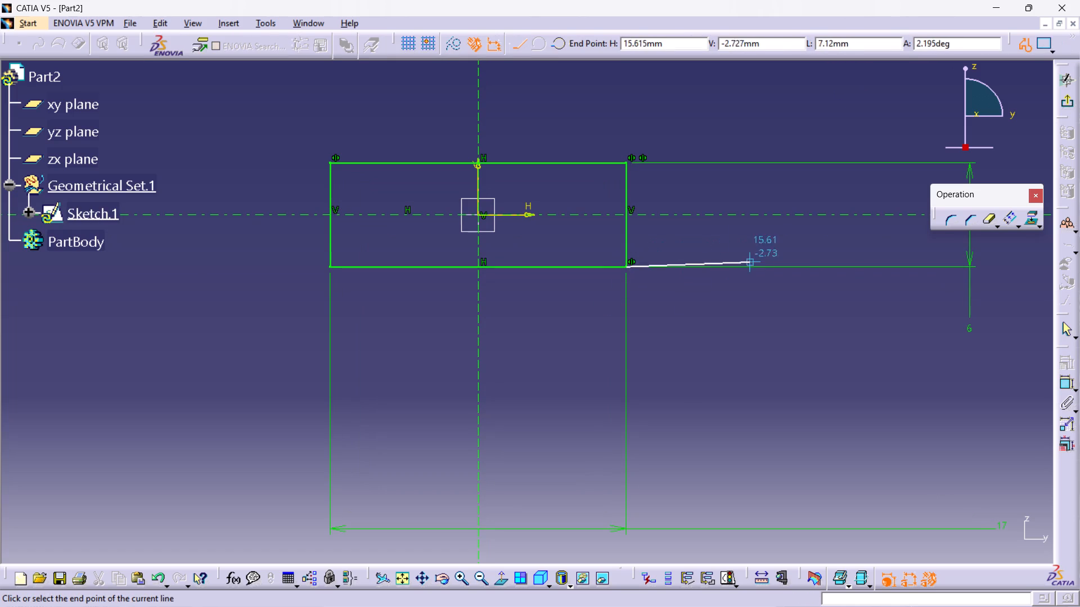
left_click(802, 263)
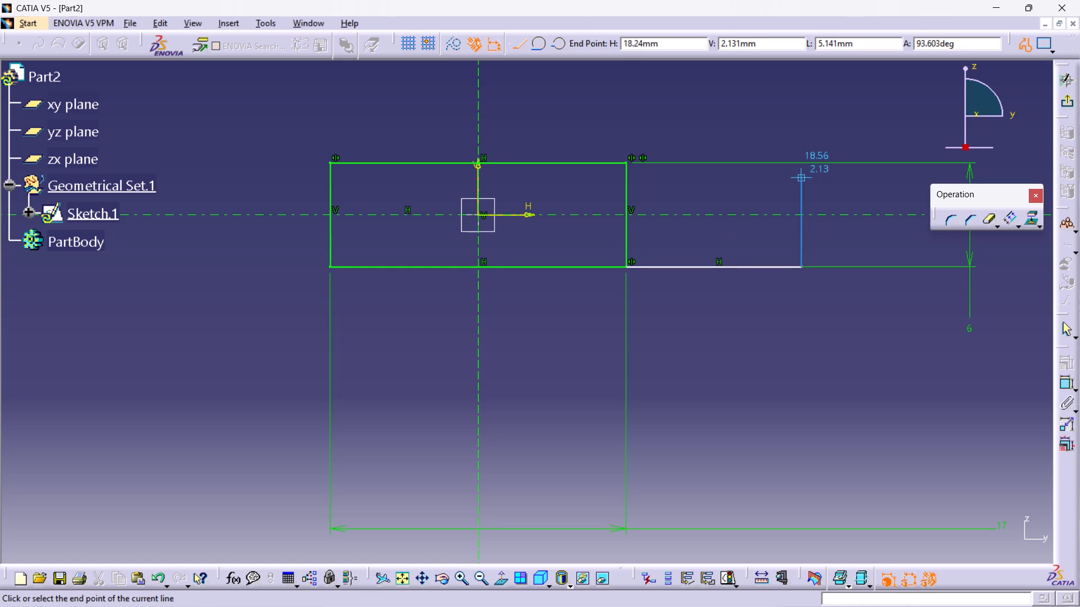
left_click(799, 178)
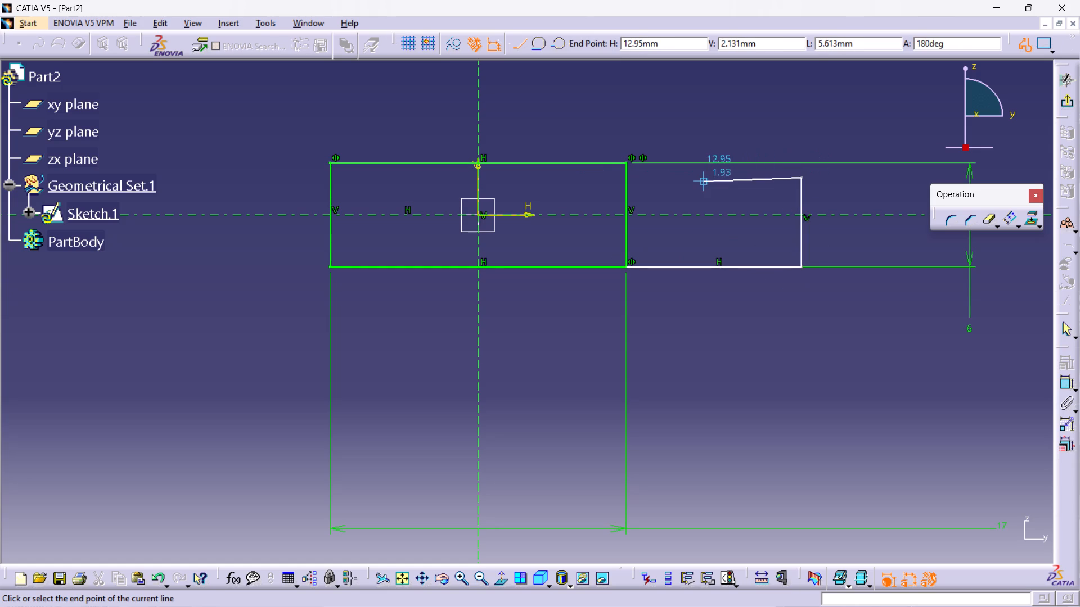
left_click(704, 176)
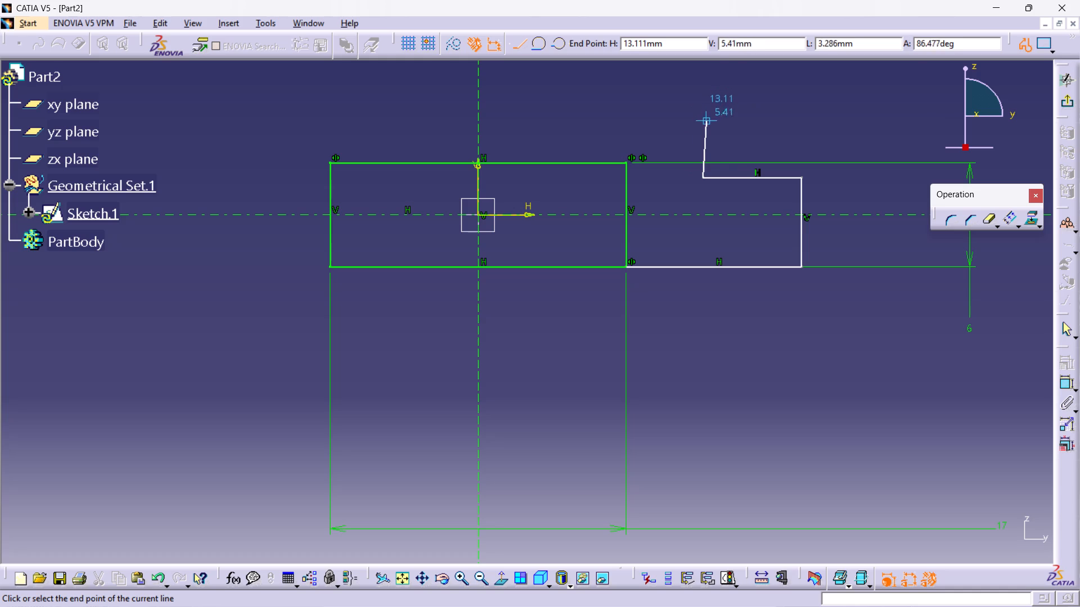
left_click(701, 132)
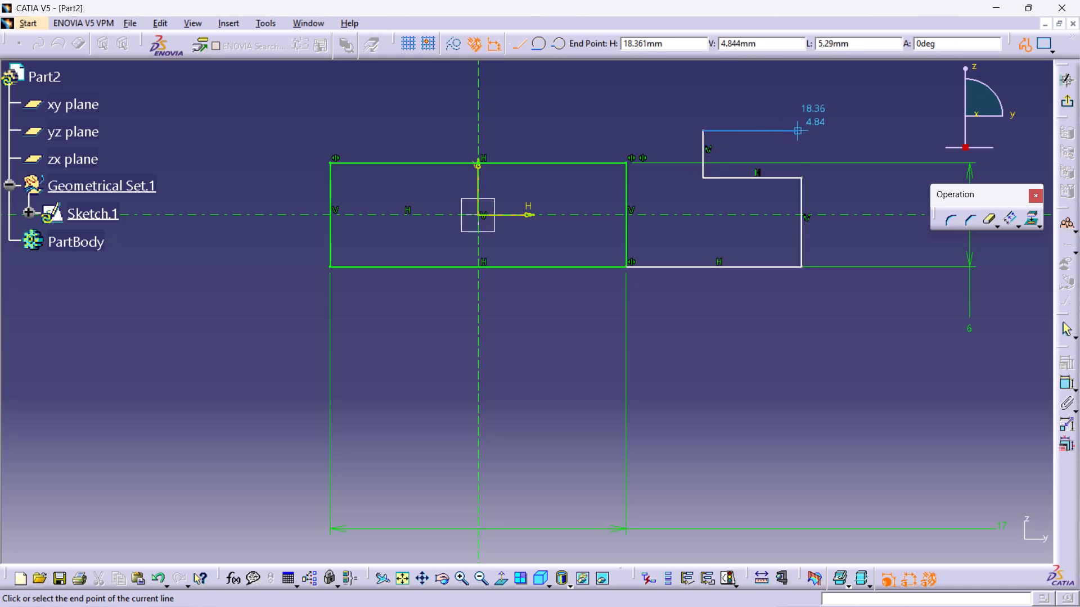
left_click(804, 132)
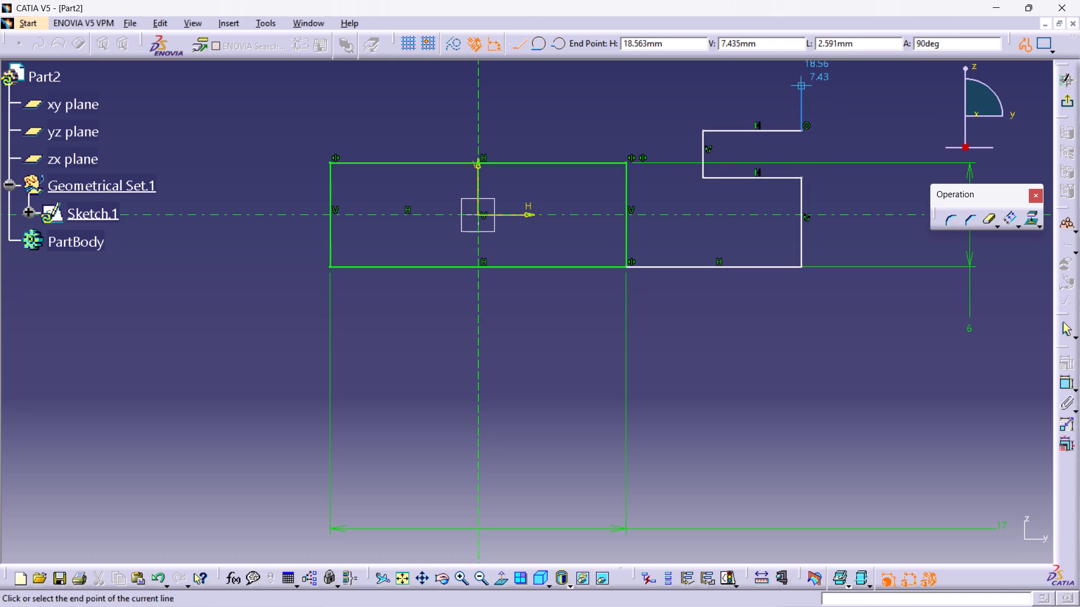
left_click(803, 85)
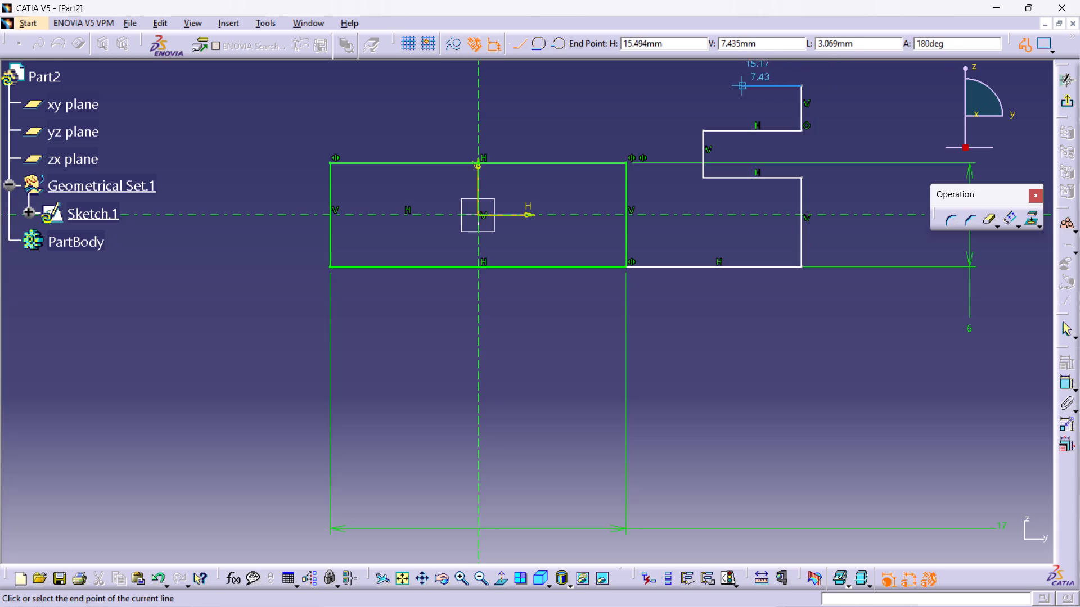
left_click(686, 83)
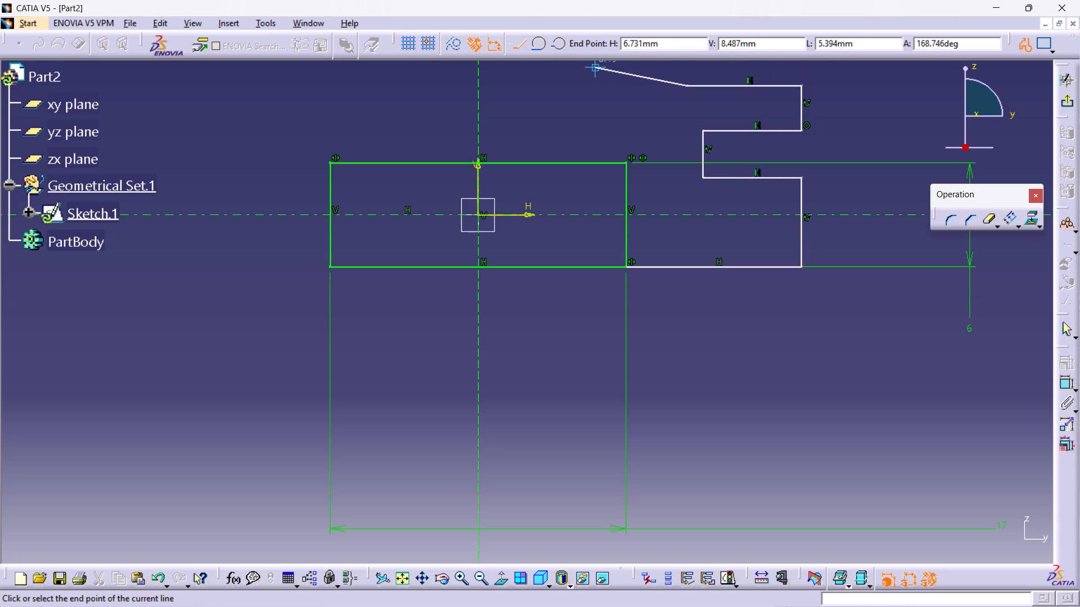
Continue the profile with a small tangent arc and a horizontal line about 19 mm long, ending it above the rectangle's left edge.
left_click(537, 44)
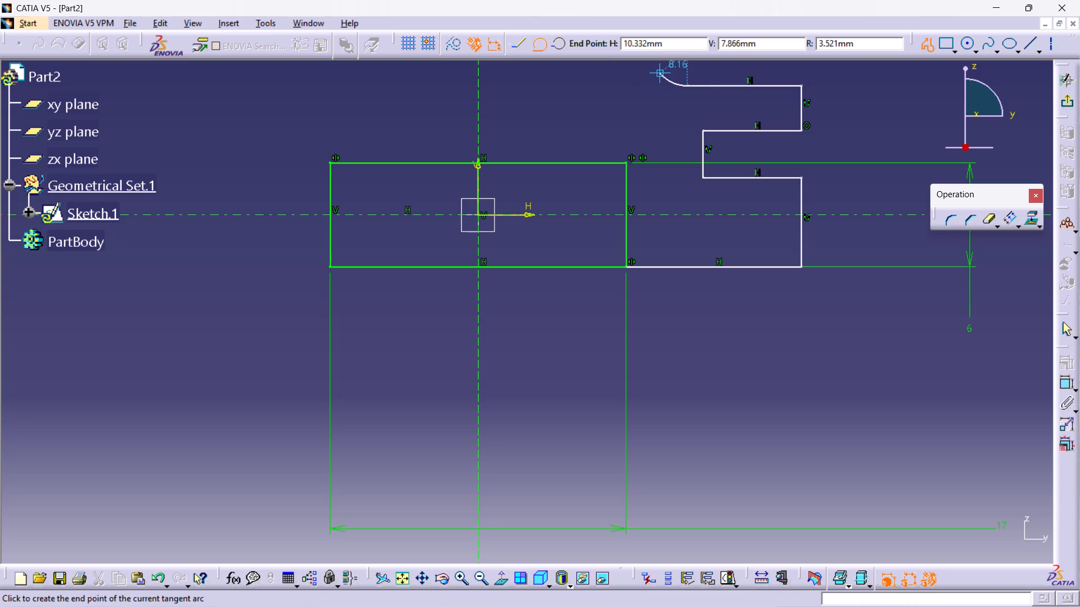
scroll(660, 66, "up", 1)
middle_click_drag(660, 66, 659, 191)
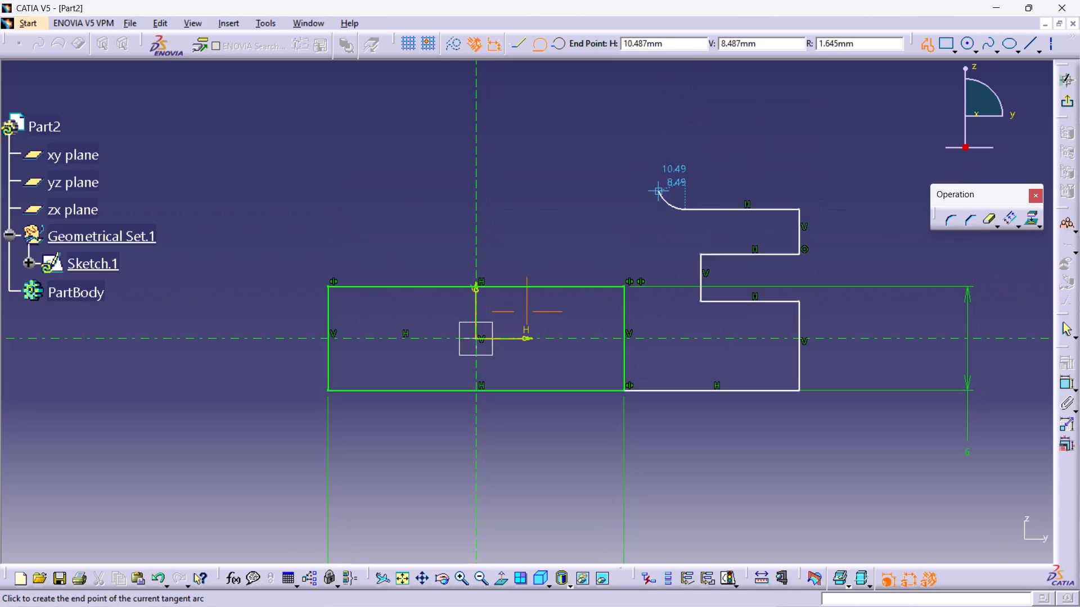
middle_click_drag(659, 191, 658, 192)
left_click(656, 186)
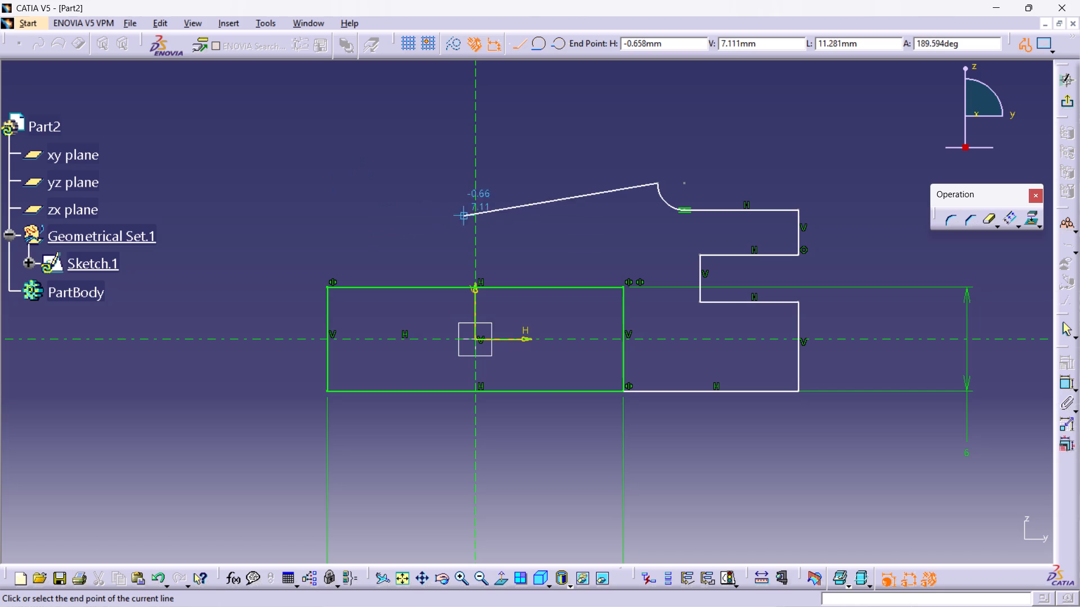
left_click(331, 184)
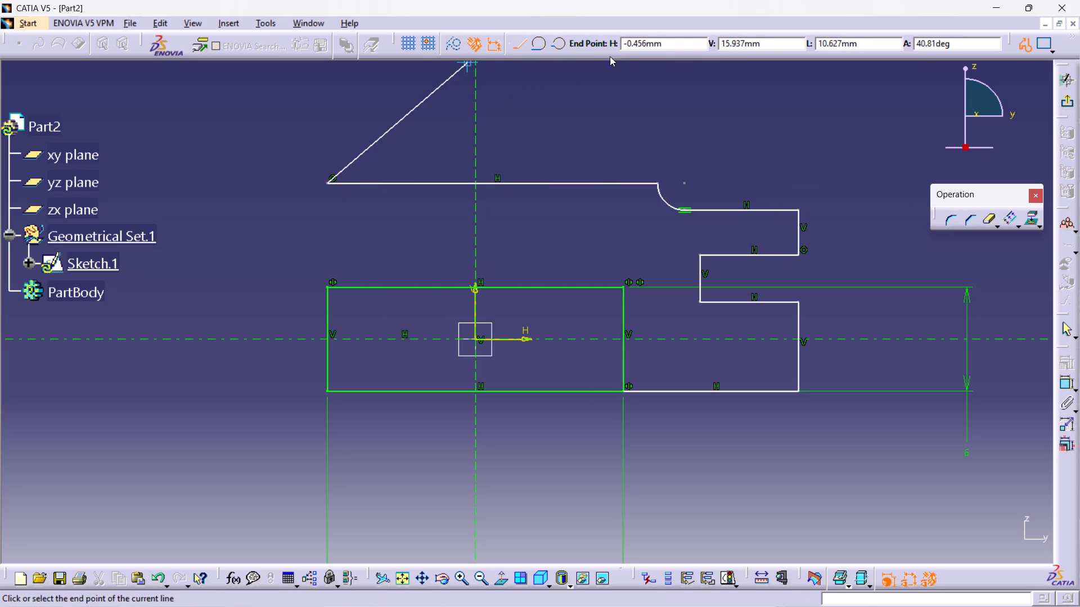
left_click(1027, 44)
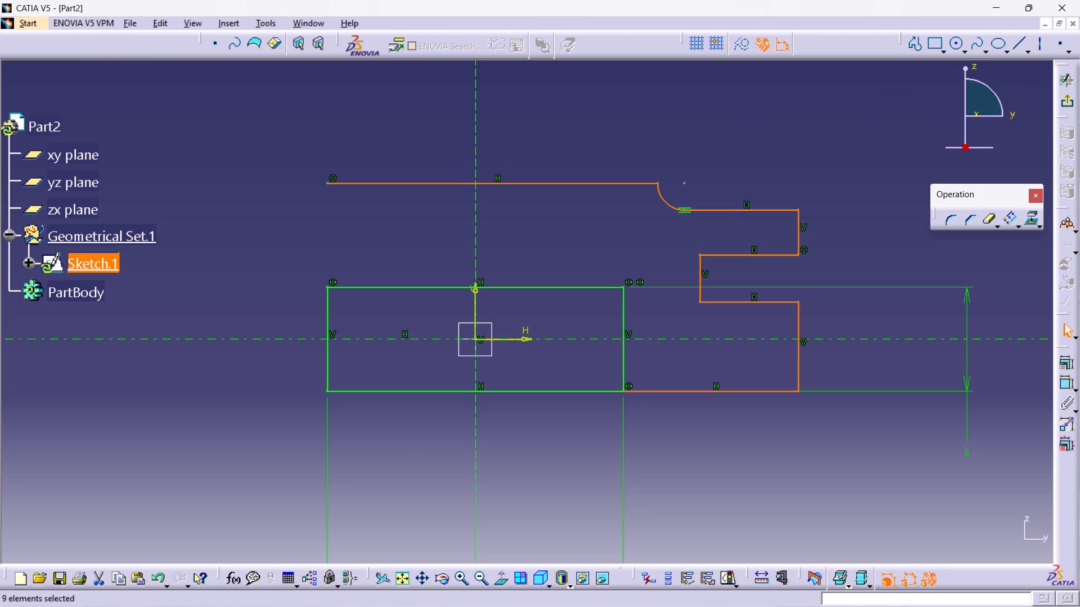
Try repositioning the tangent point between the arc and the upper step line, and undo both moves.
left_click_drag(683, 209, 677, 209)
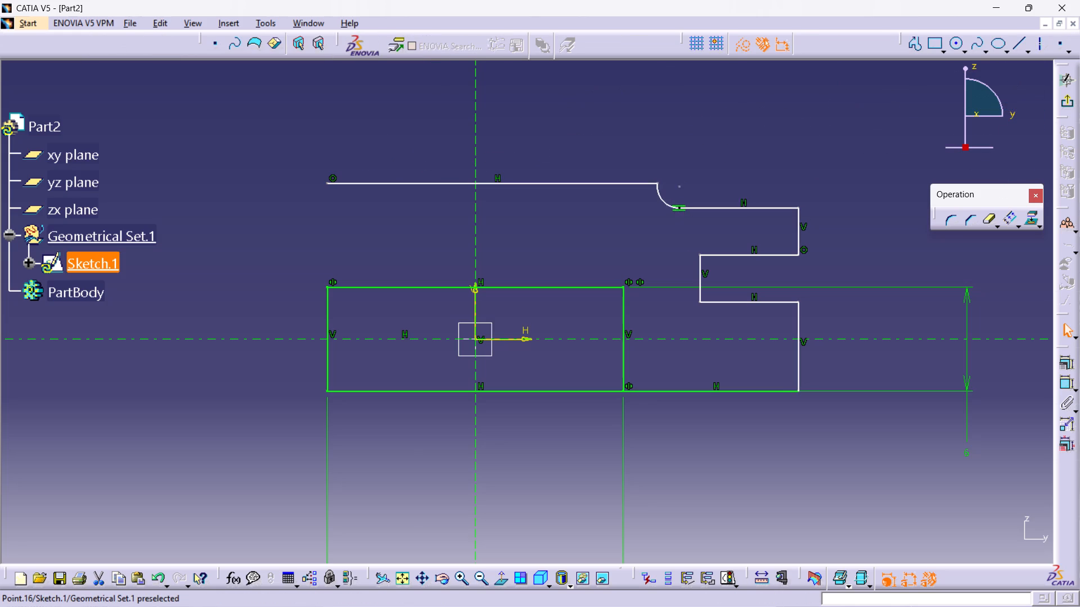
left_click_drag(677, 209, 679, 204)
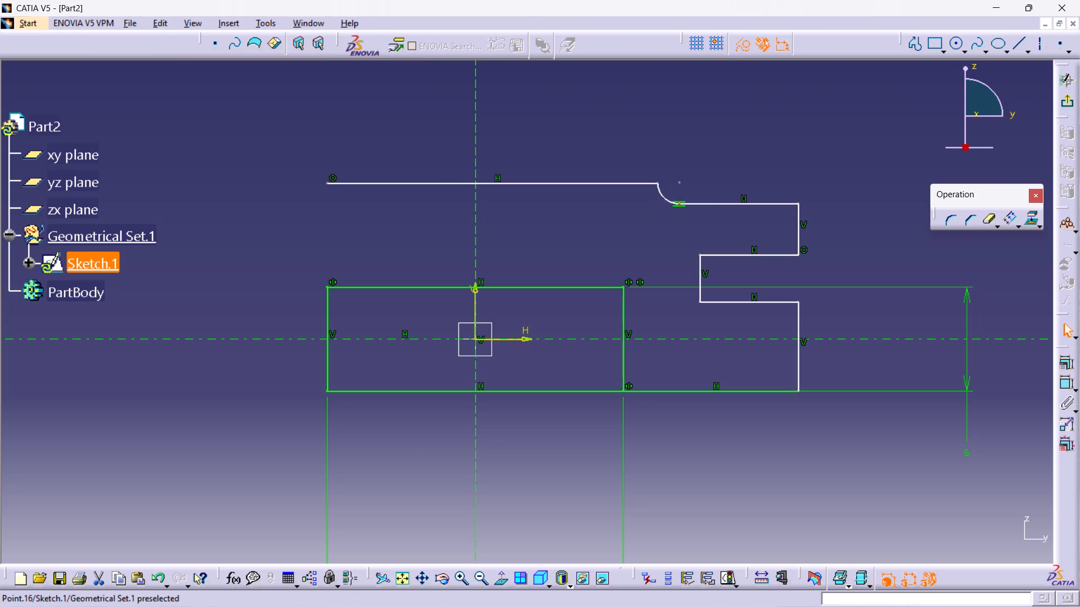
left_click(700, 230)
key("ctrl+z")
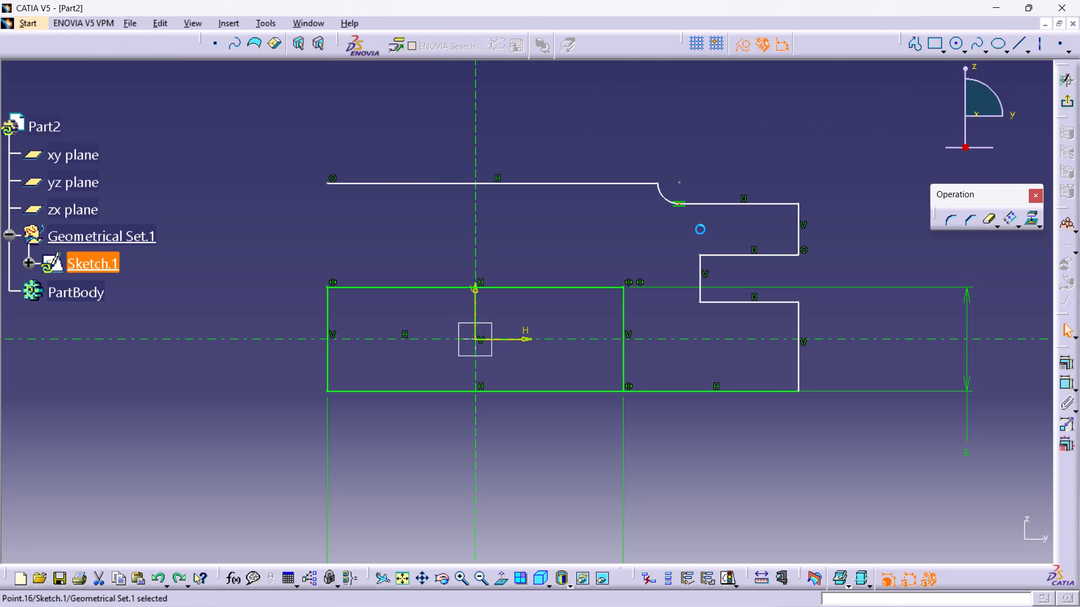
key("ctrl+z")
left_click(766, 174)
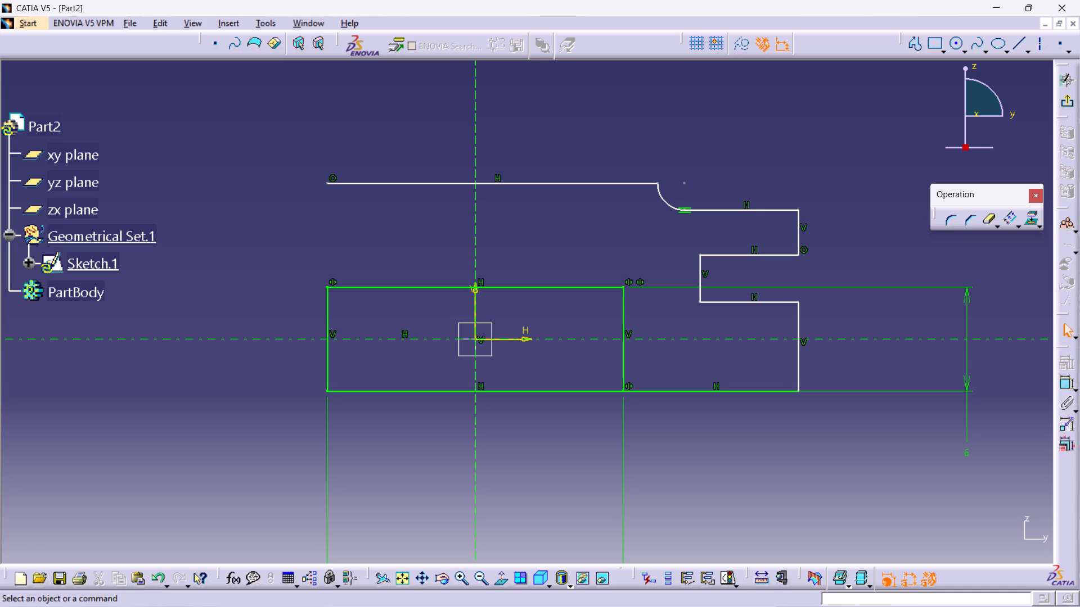
Dimension the heights of the profile's top line, upper step line and notch's upper edge from the bottom line.
triple_click(1069, 387)
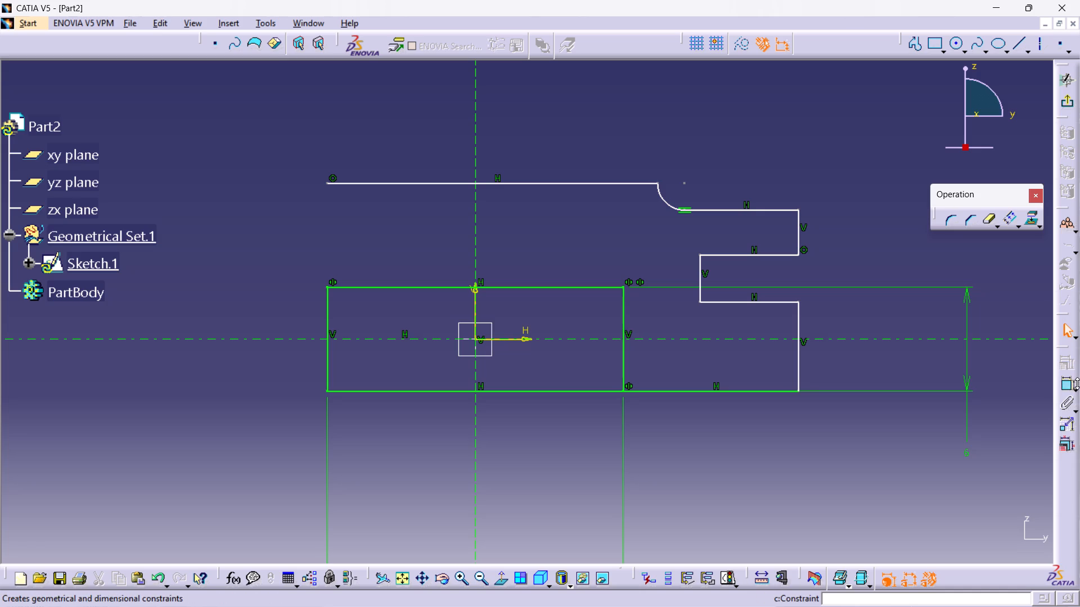
double_click(1066, 385)
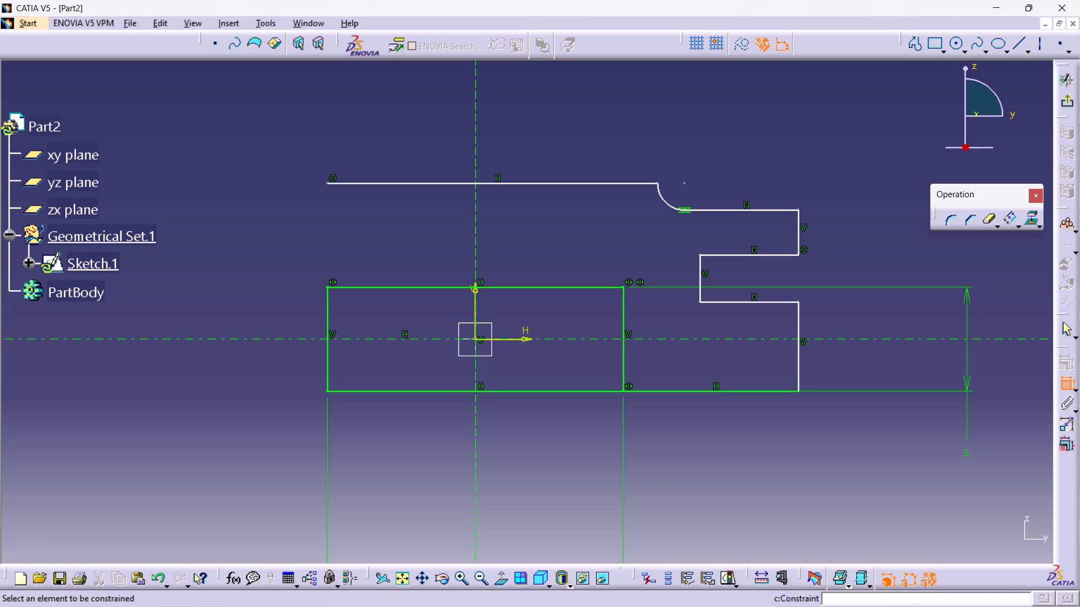
left_click(656, 184)
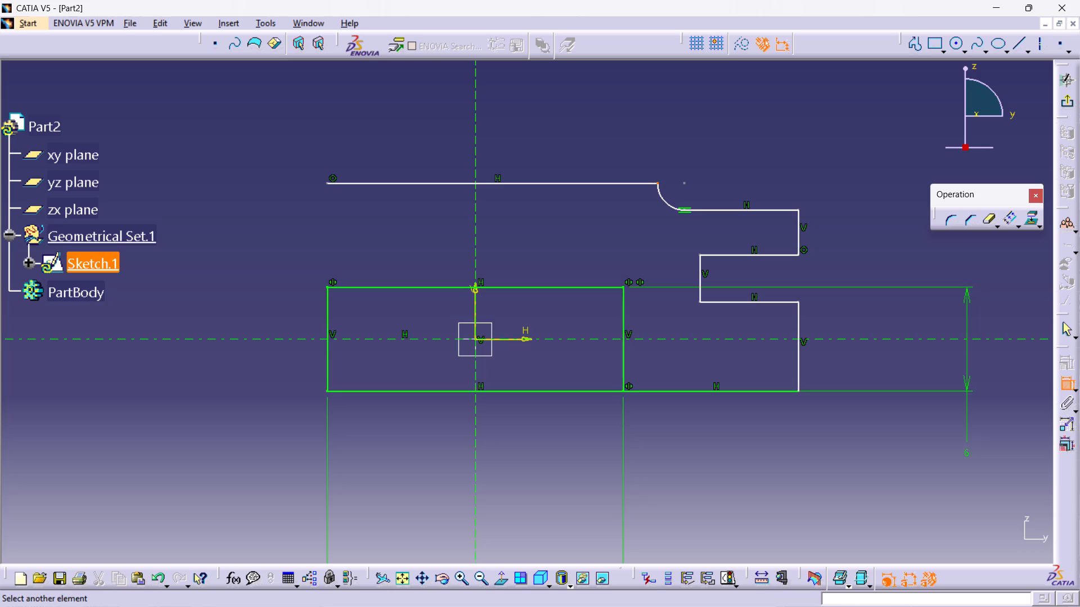
left_click(758, 391)
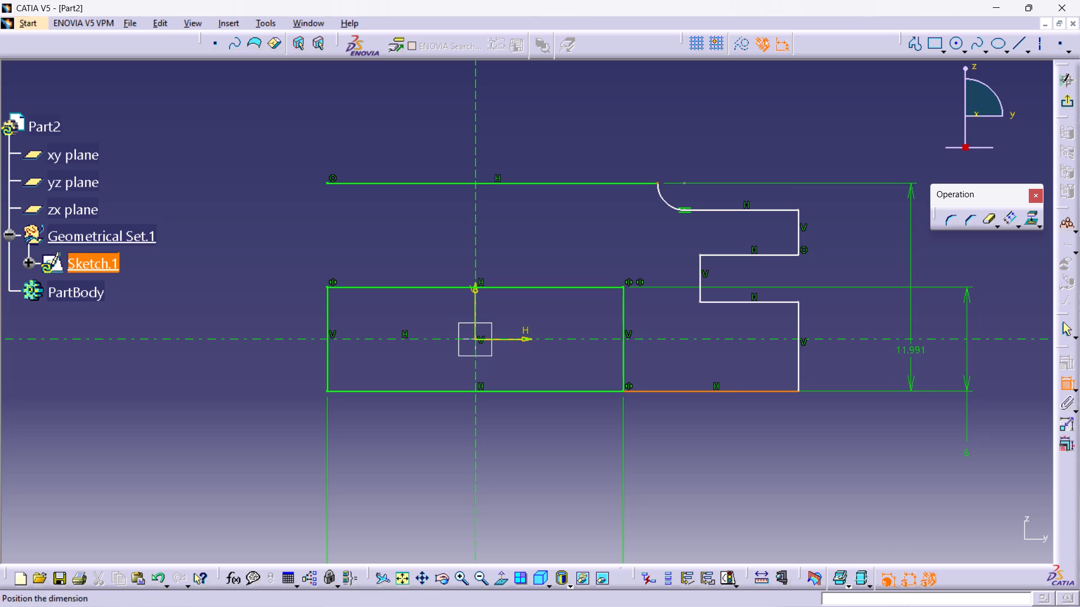
left_click(927, 354)
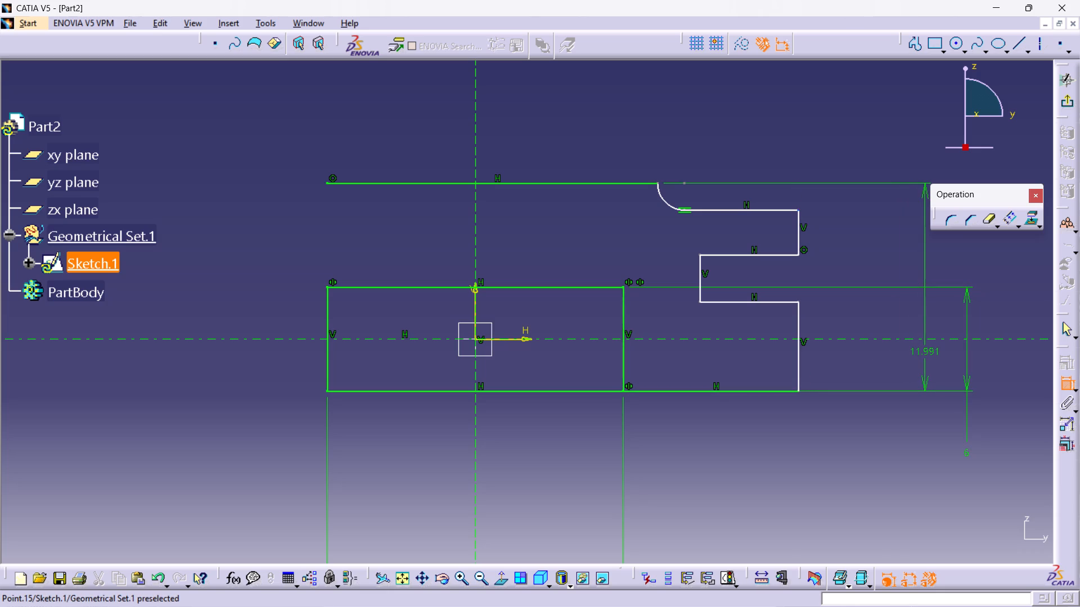
left_click(798, 209)
left_click(915, 391)
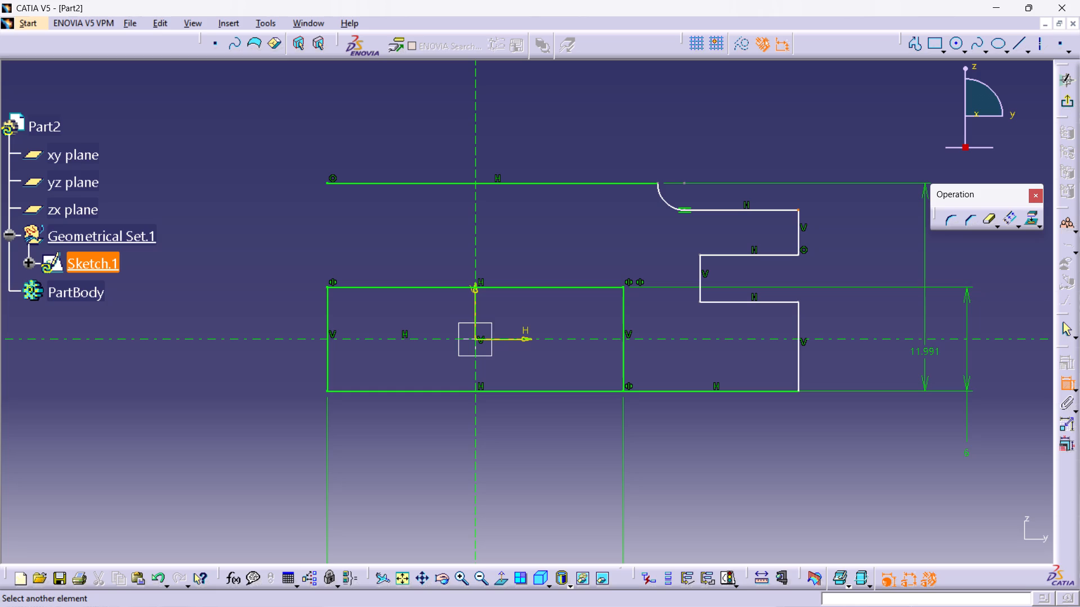
left_click(790, 393)
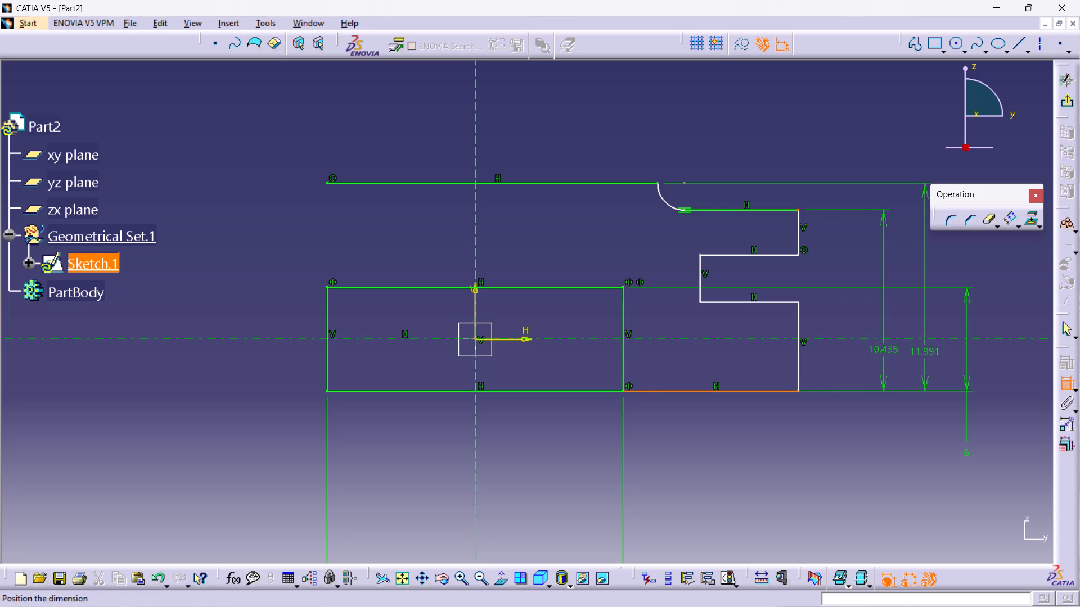
left_click(885, 354)
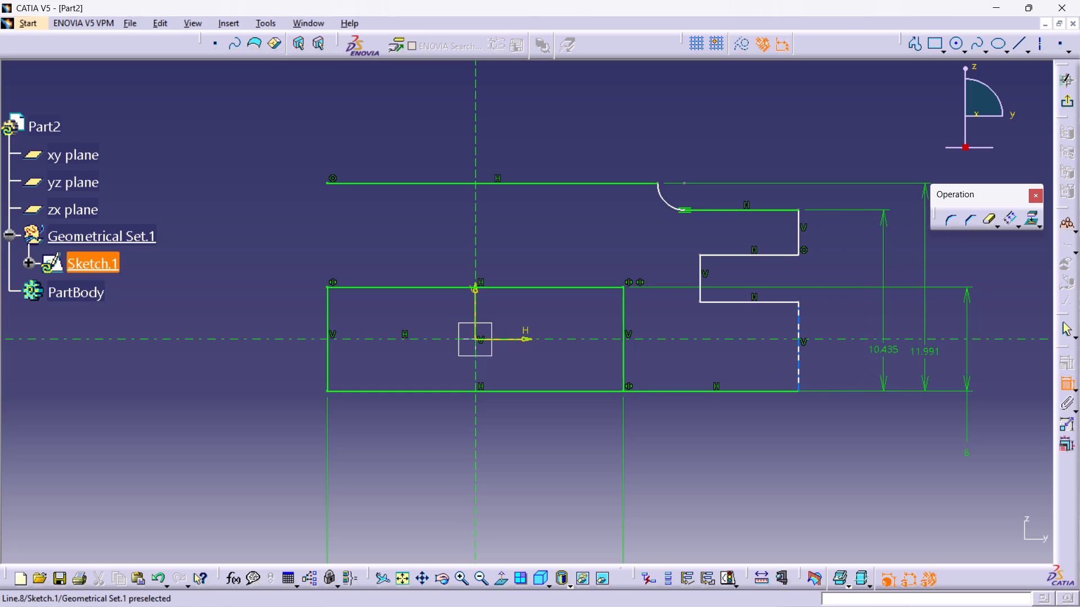
left_click(798, 252)
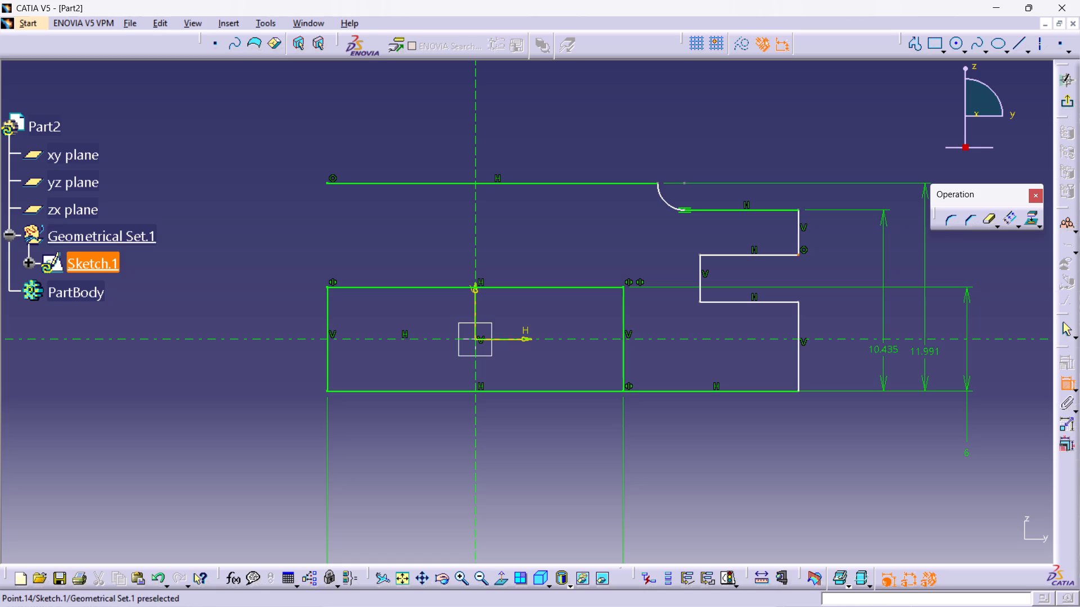
left_click(785, 393)
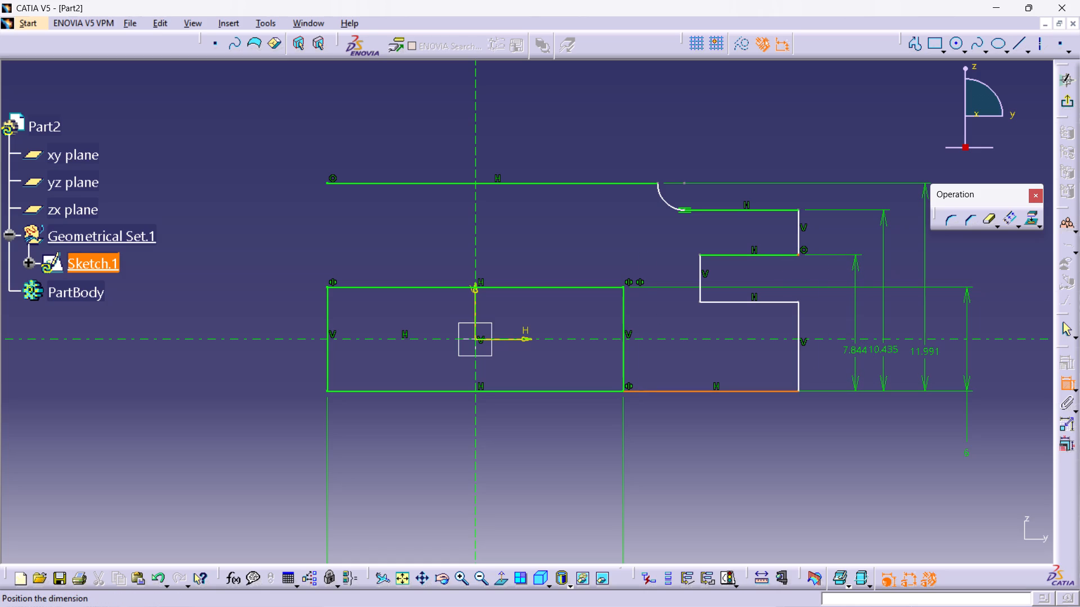
left_click(855, 353)
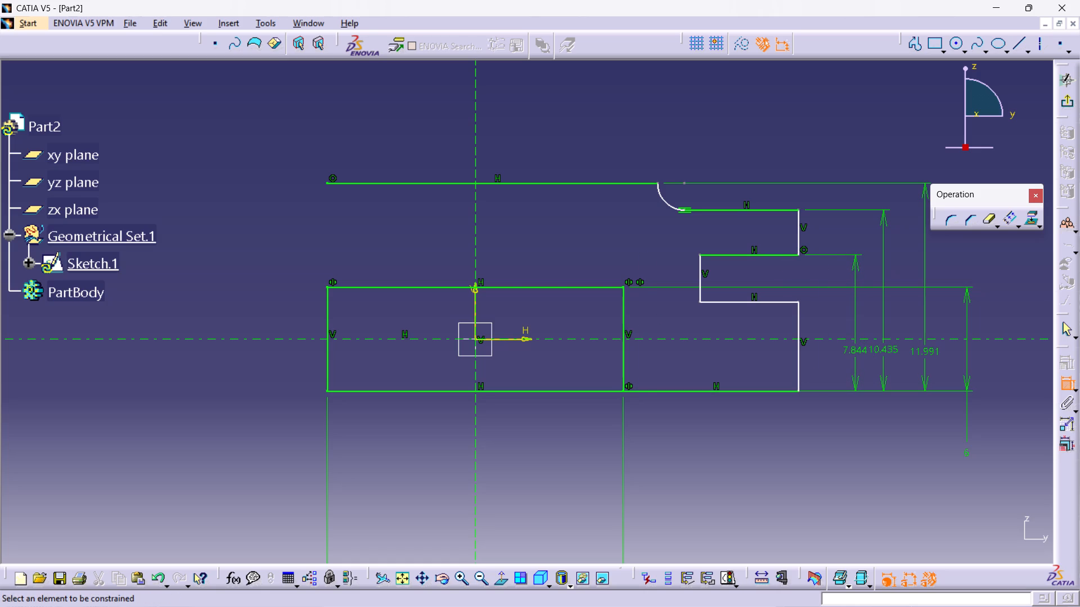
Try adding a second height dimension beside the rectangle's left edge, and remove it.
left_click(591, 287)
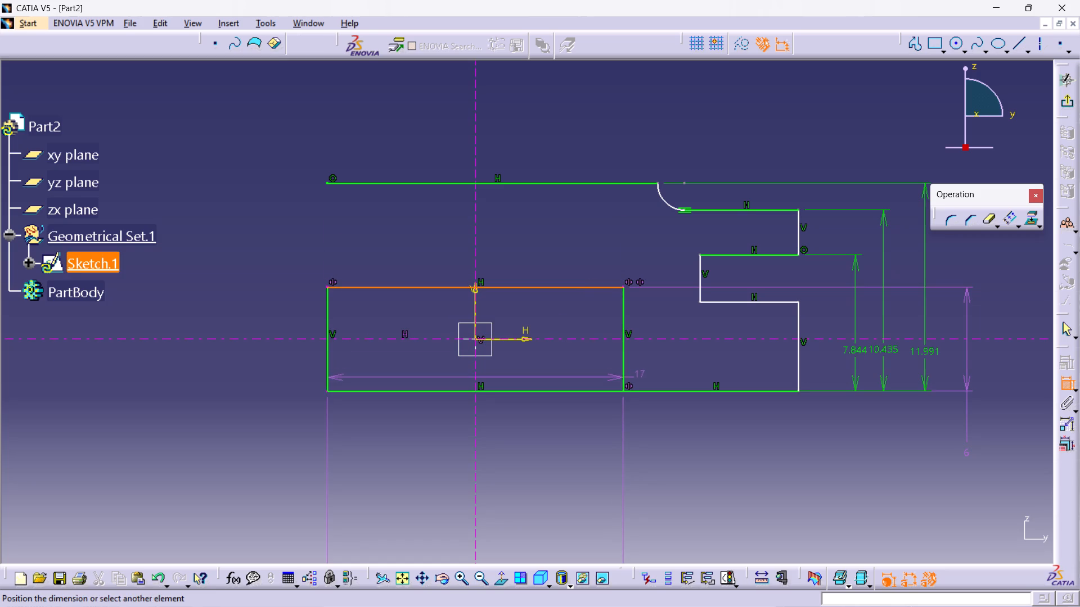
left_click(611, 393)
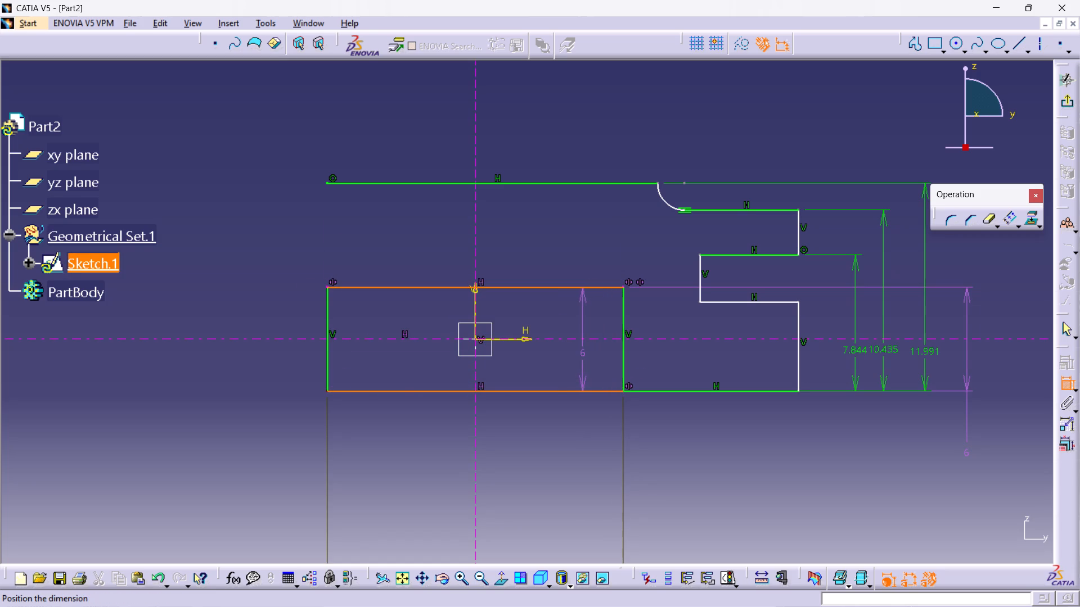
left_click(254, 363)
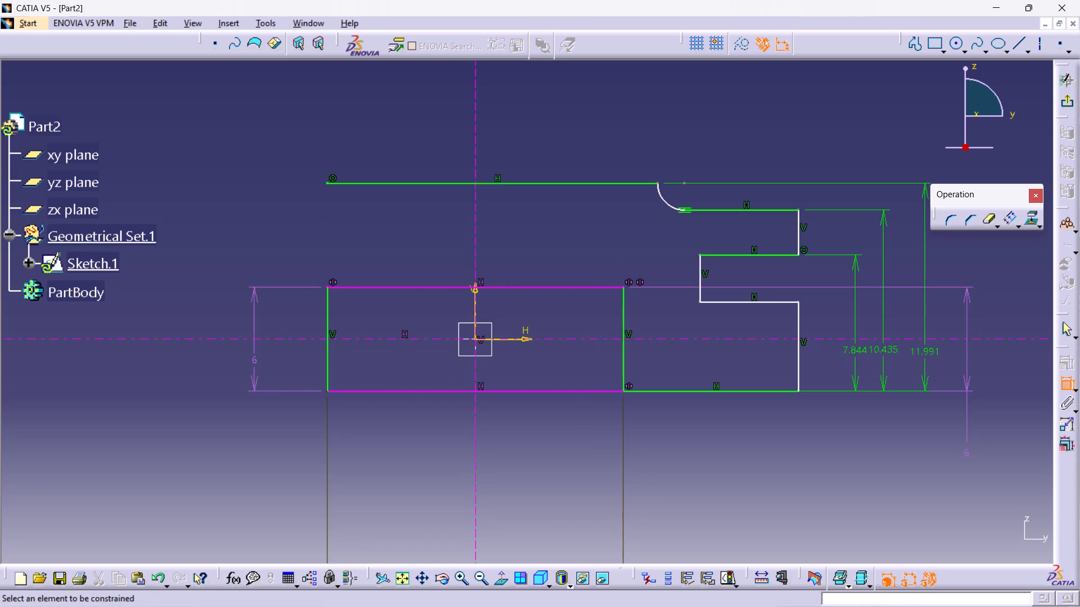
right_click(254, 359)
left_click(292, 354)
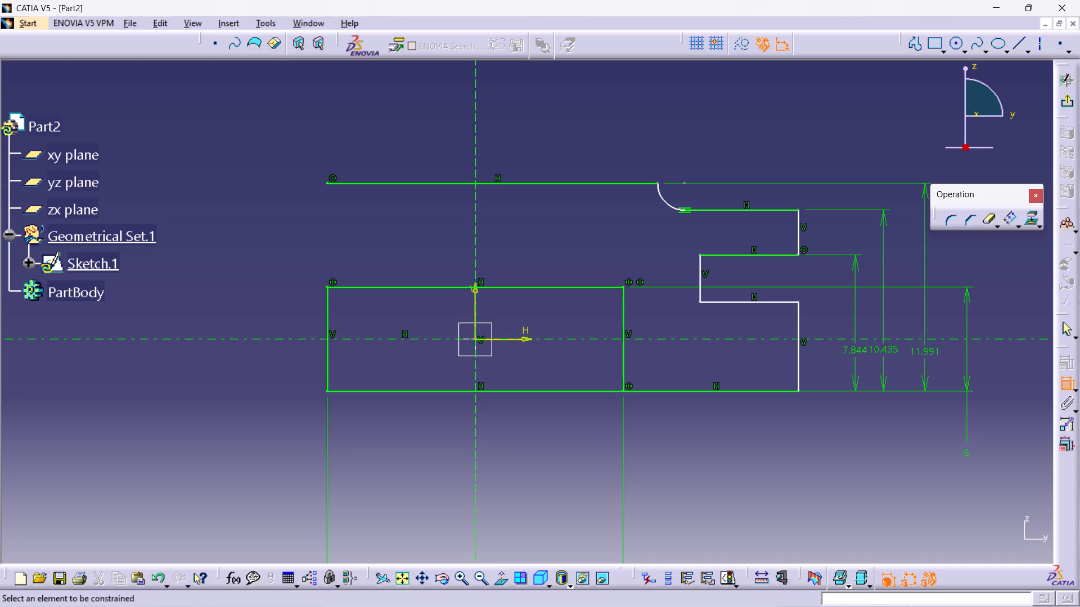
Dimension the notch's inner vertical edge and the horizontal distance from the vertical axis to the profile's lower outer edge.
left_click(701, 275)
left_click(674, 281)
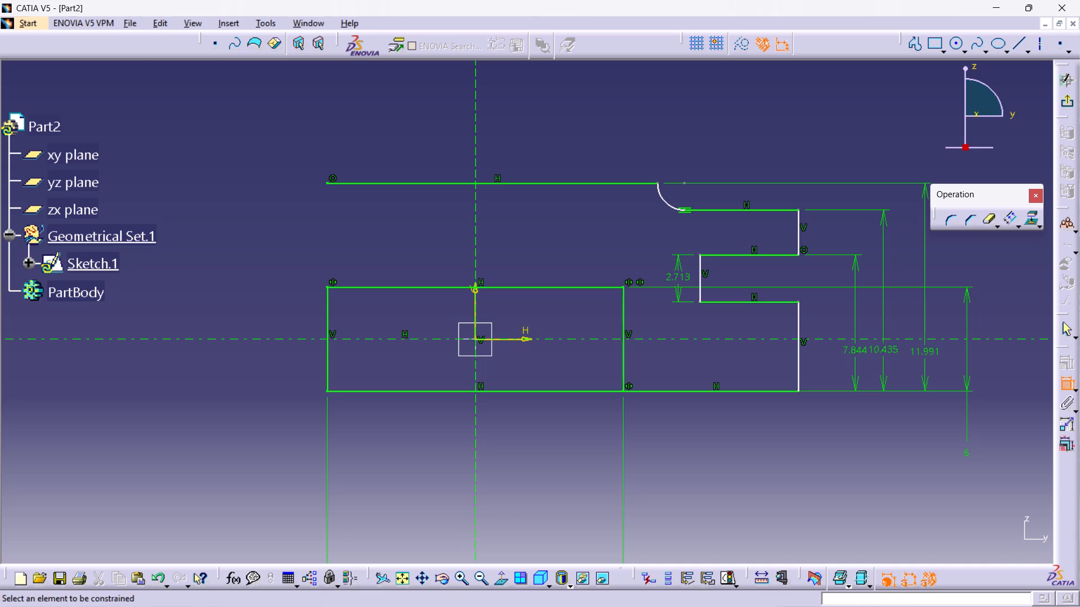
left_click(799, 361)
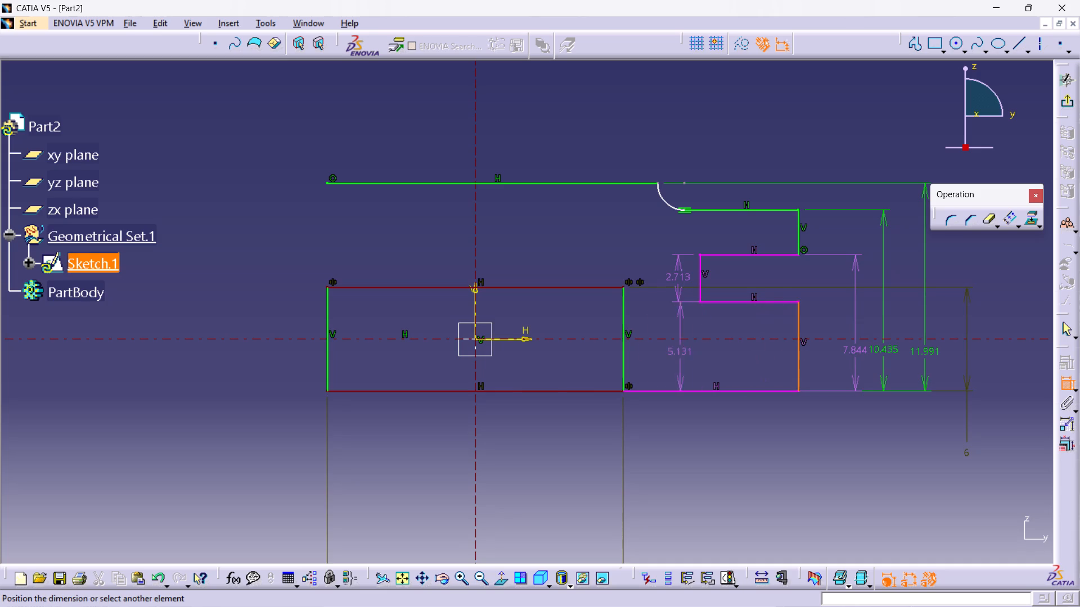
left_click(475, 308)
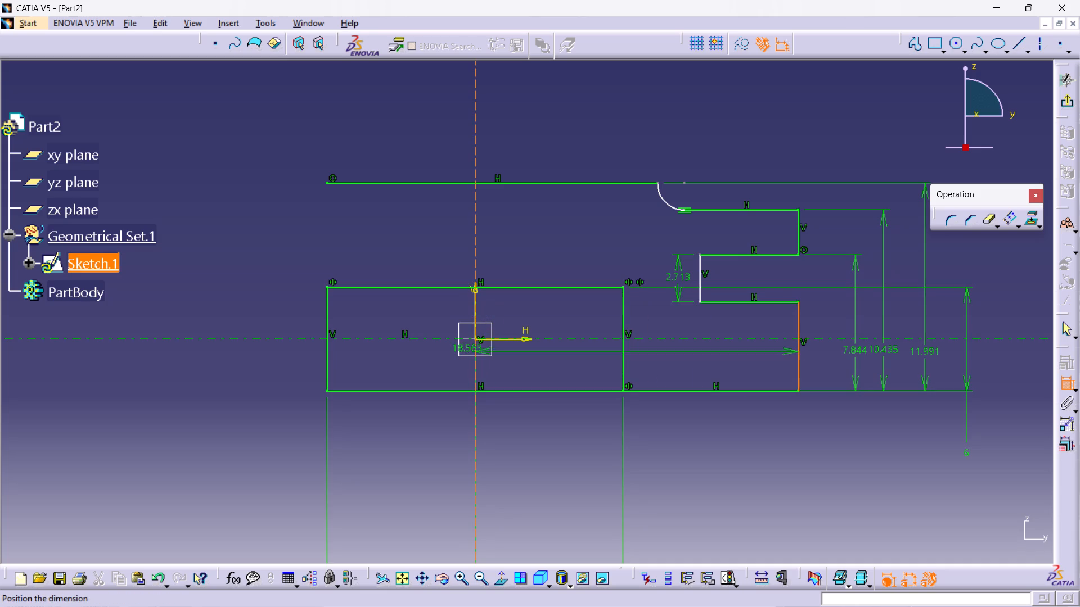
left_click(671, 460)
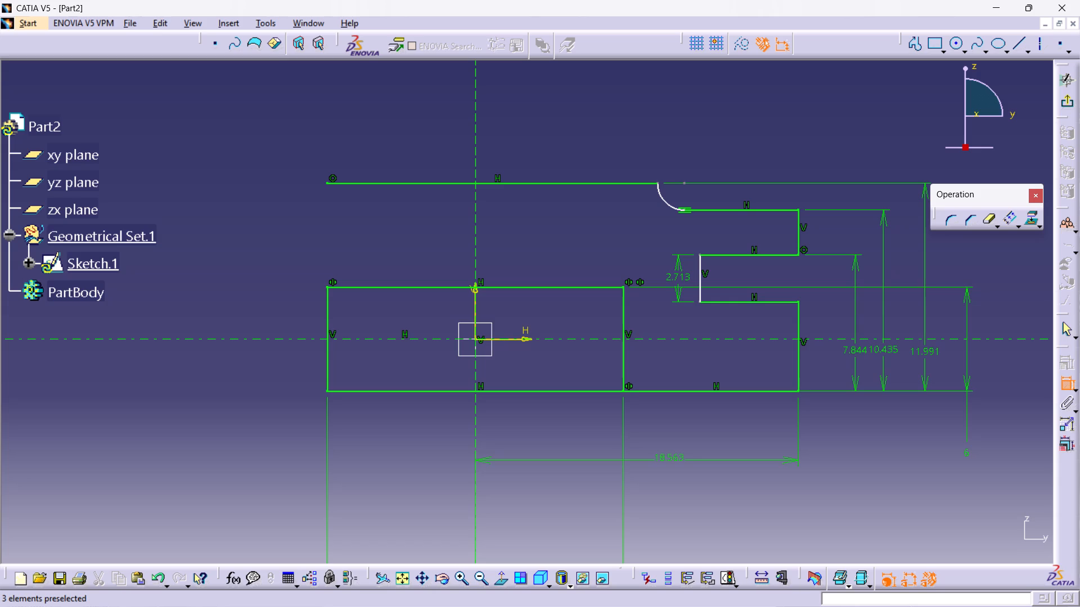
Dimension the top line's length, the arc's radius and the notch's depth from its inner edge to the outer edge.
left_click(605, 183)
left_click(596, 139)
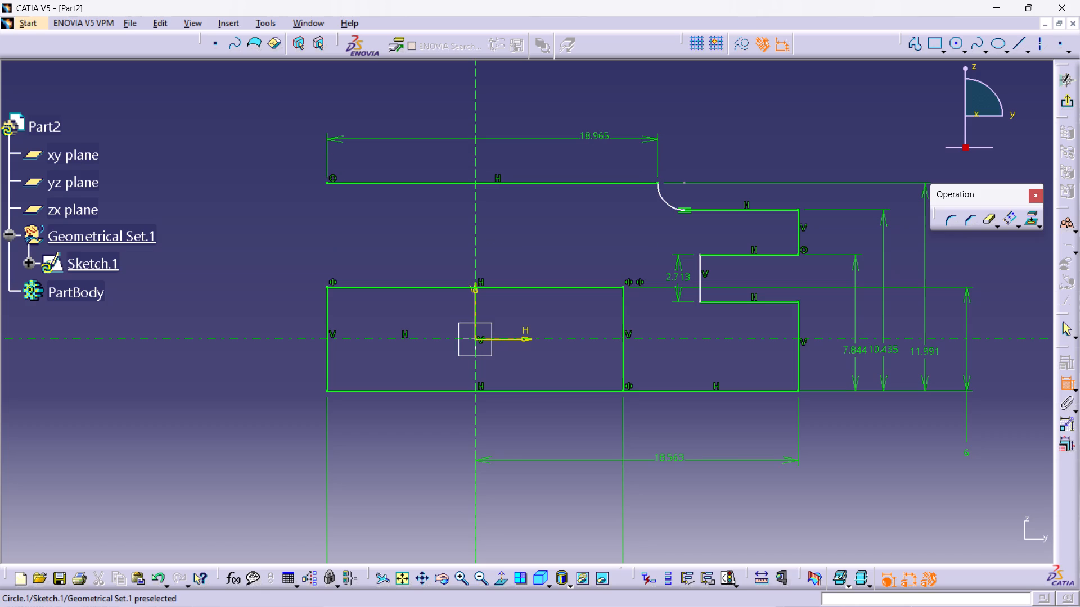
left_click(667, 201)
left_click(588, 229)
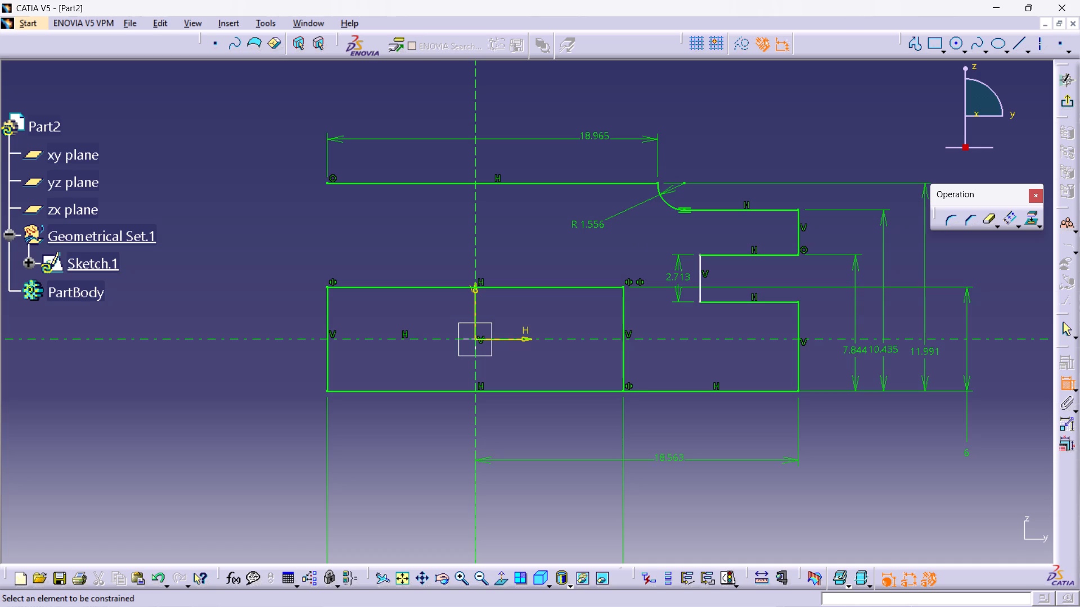
left_click(698, 284)
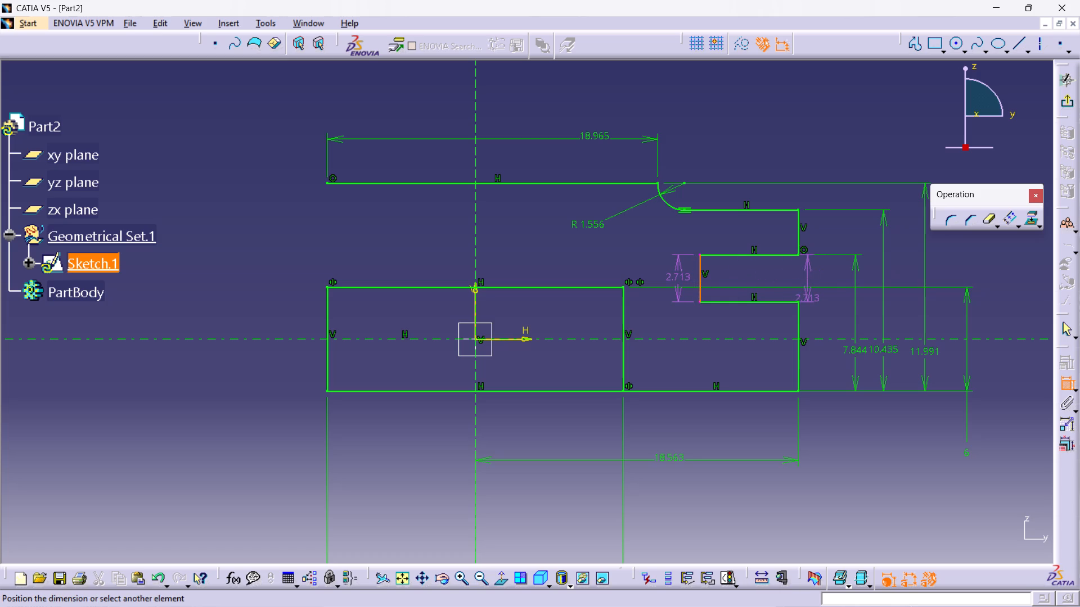
left_click(796, 320)
left_click(760, 351)
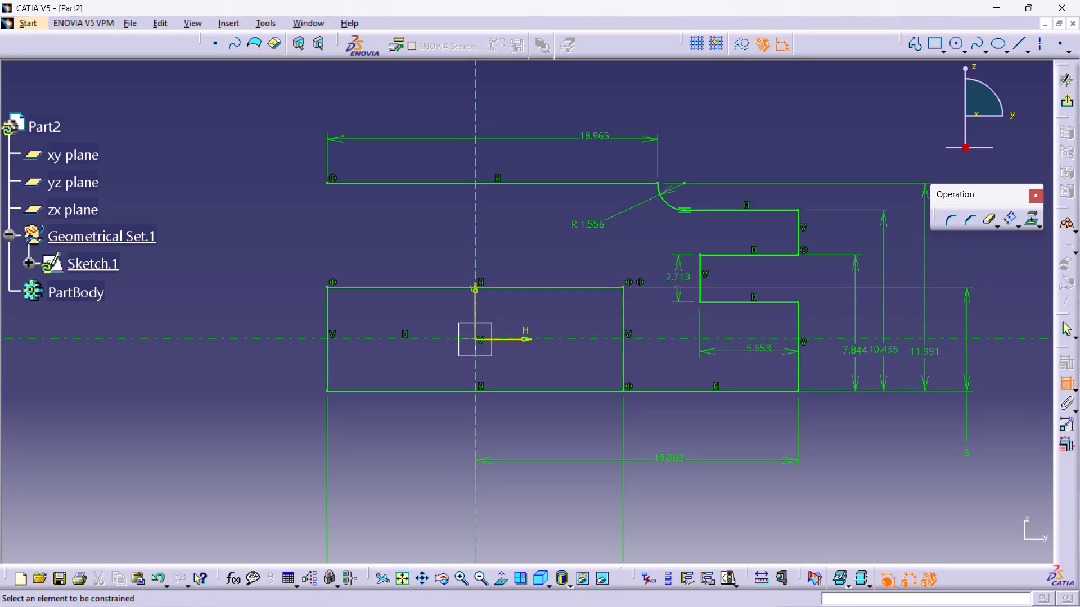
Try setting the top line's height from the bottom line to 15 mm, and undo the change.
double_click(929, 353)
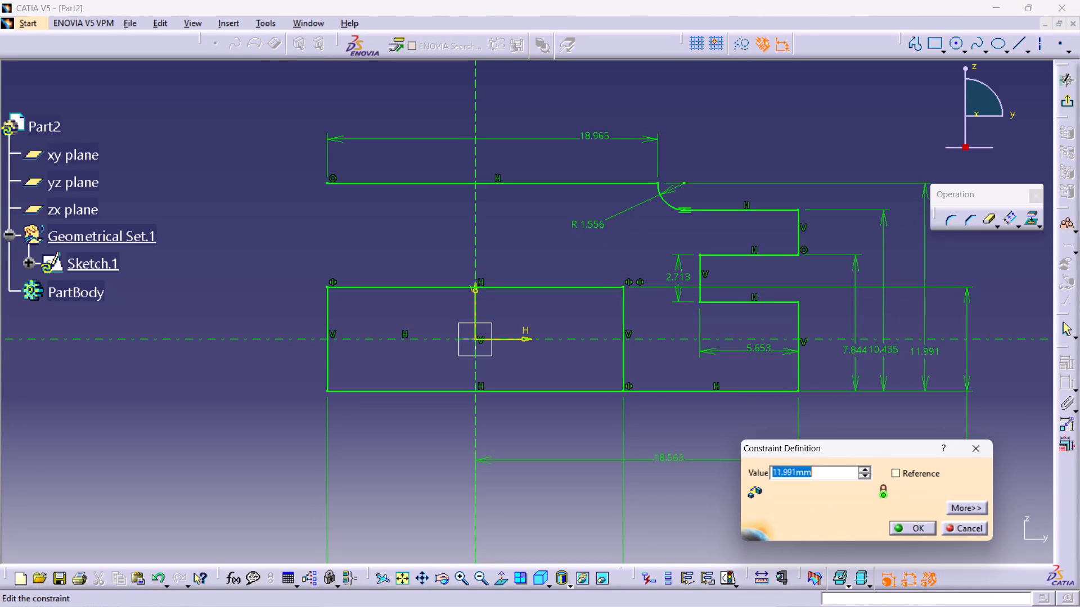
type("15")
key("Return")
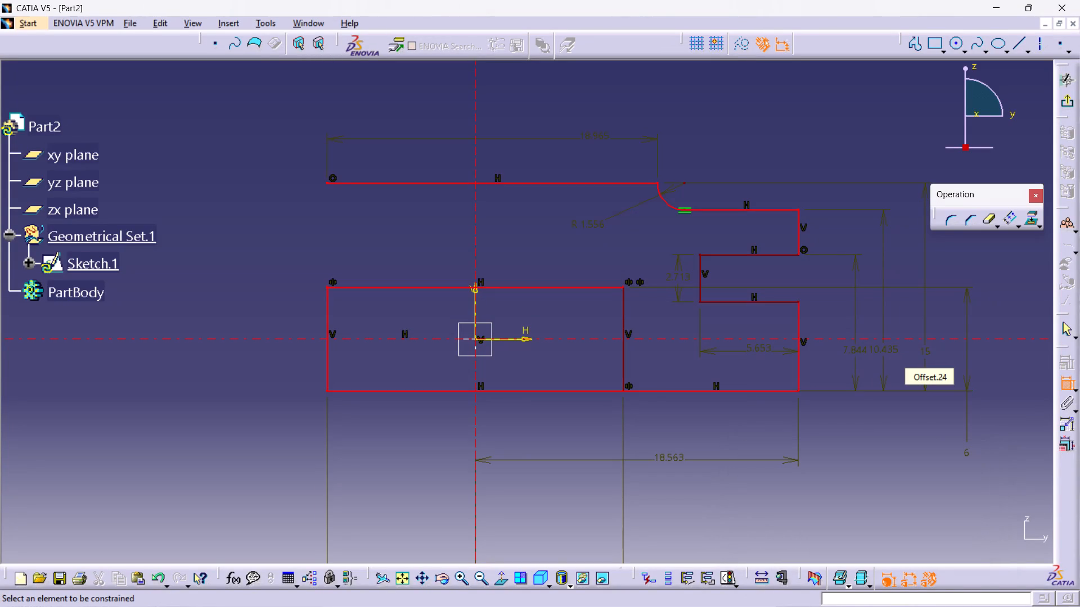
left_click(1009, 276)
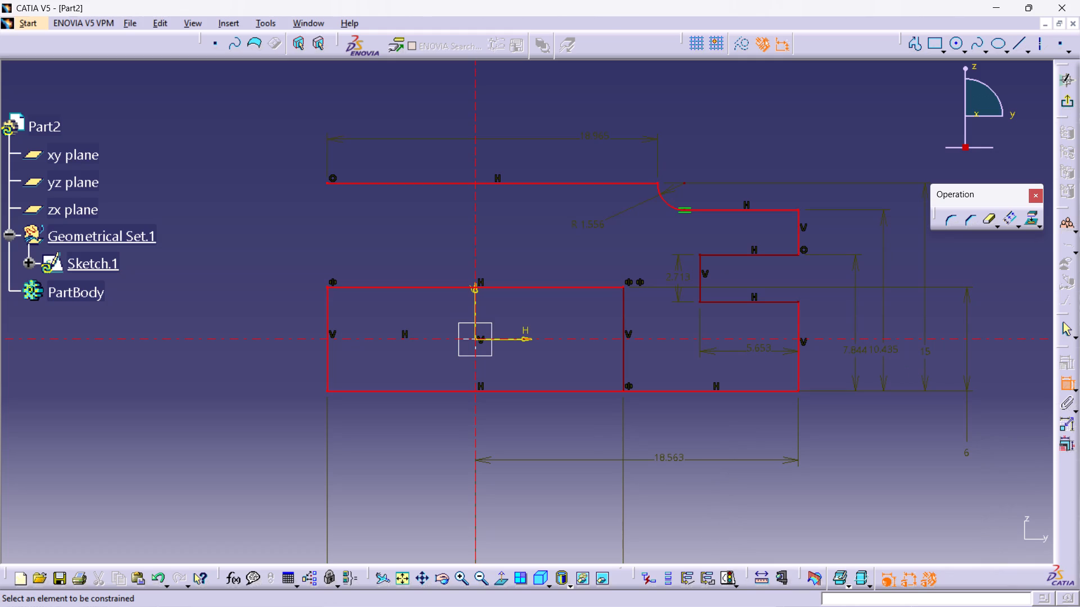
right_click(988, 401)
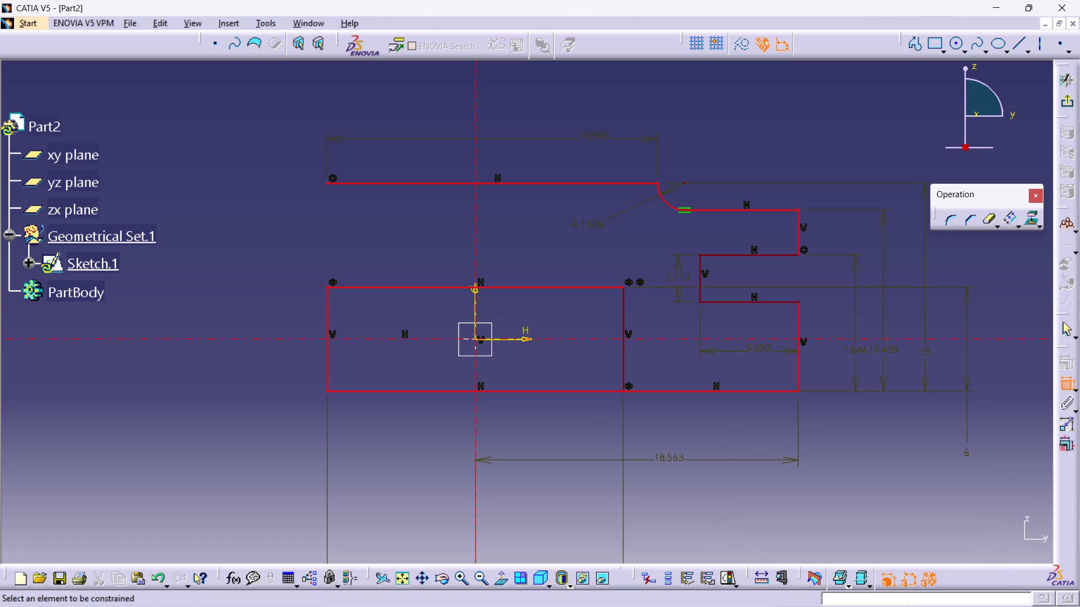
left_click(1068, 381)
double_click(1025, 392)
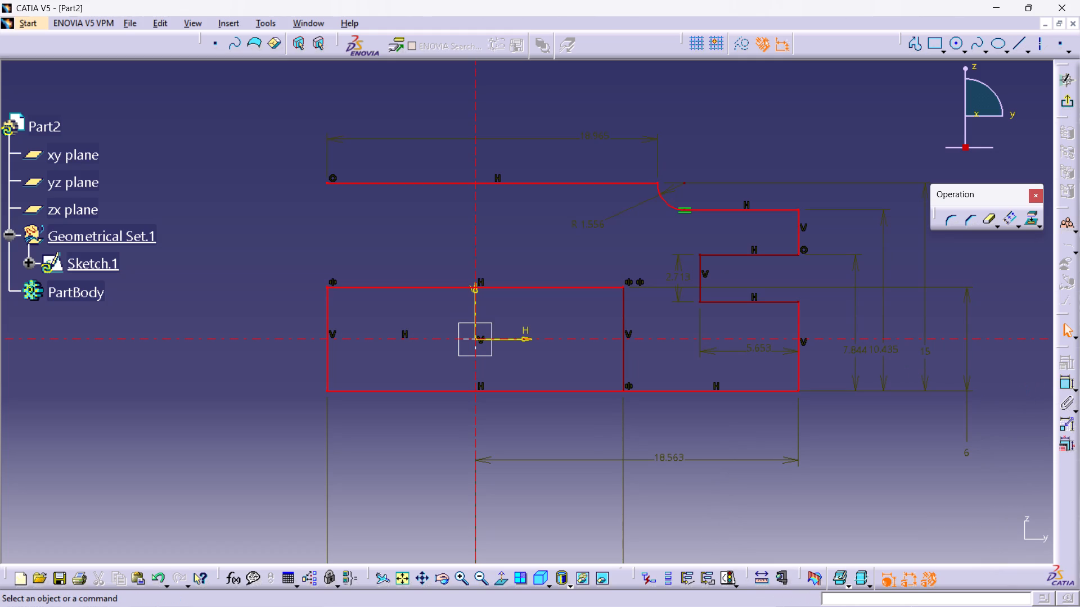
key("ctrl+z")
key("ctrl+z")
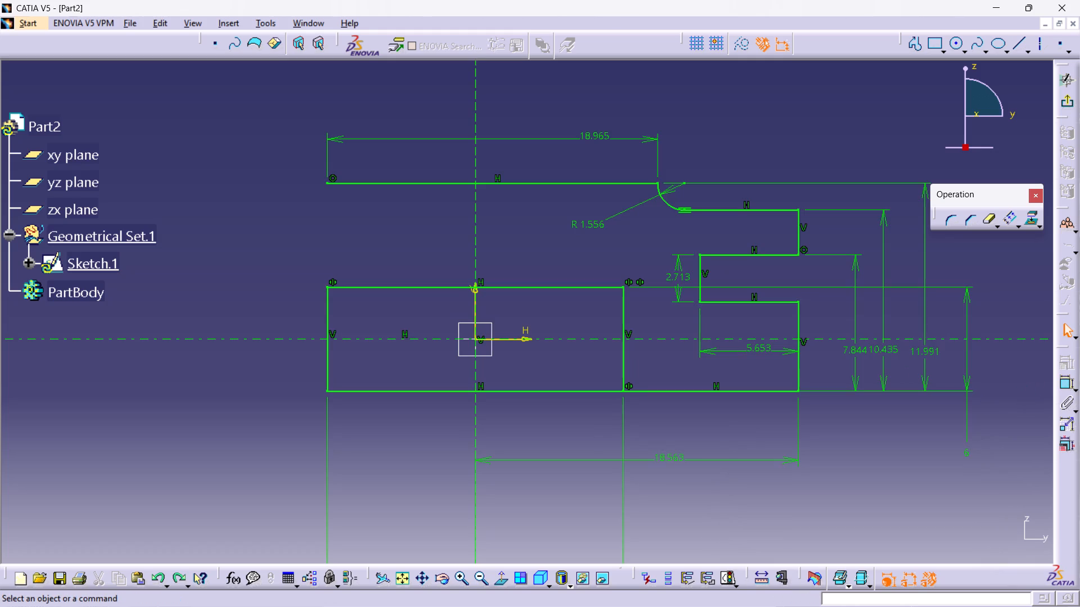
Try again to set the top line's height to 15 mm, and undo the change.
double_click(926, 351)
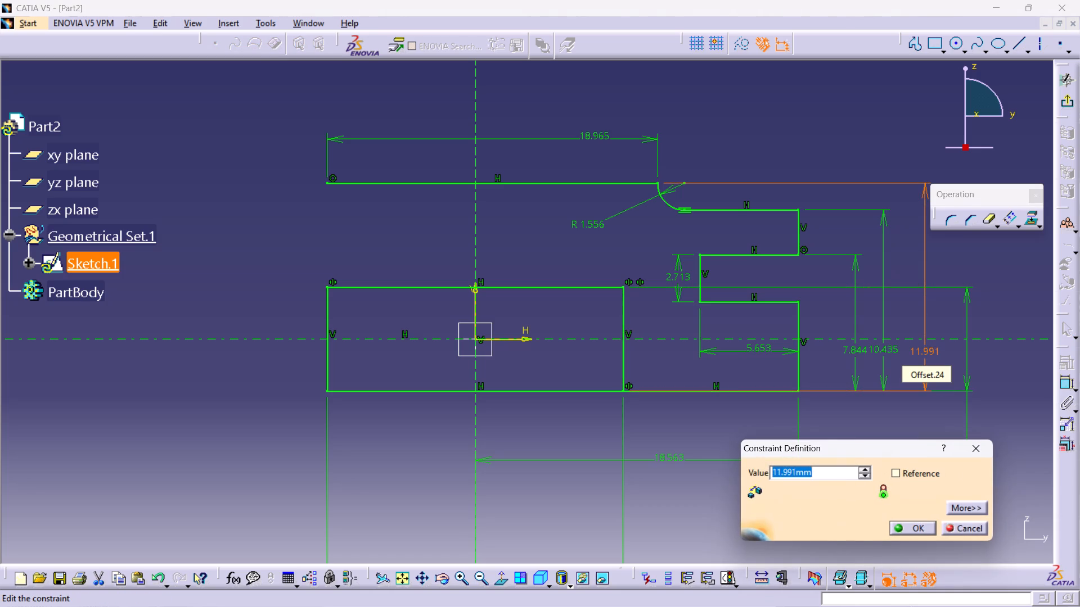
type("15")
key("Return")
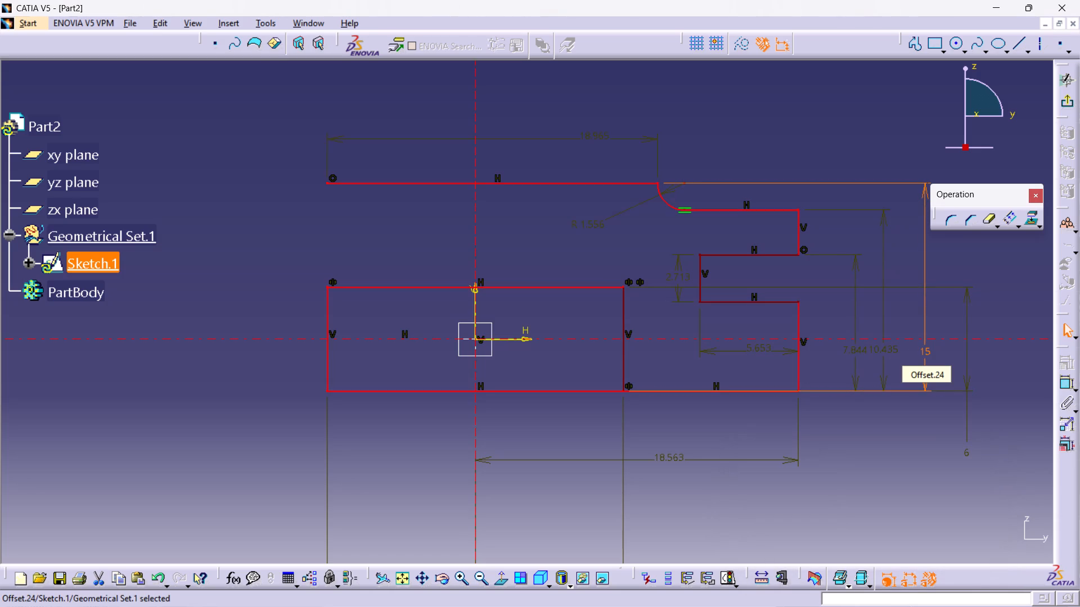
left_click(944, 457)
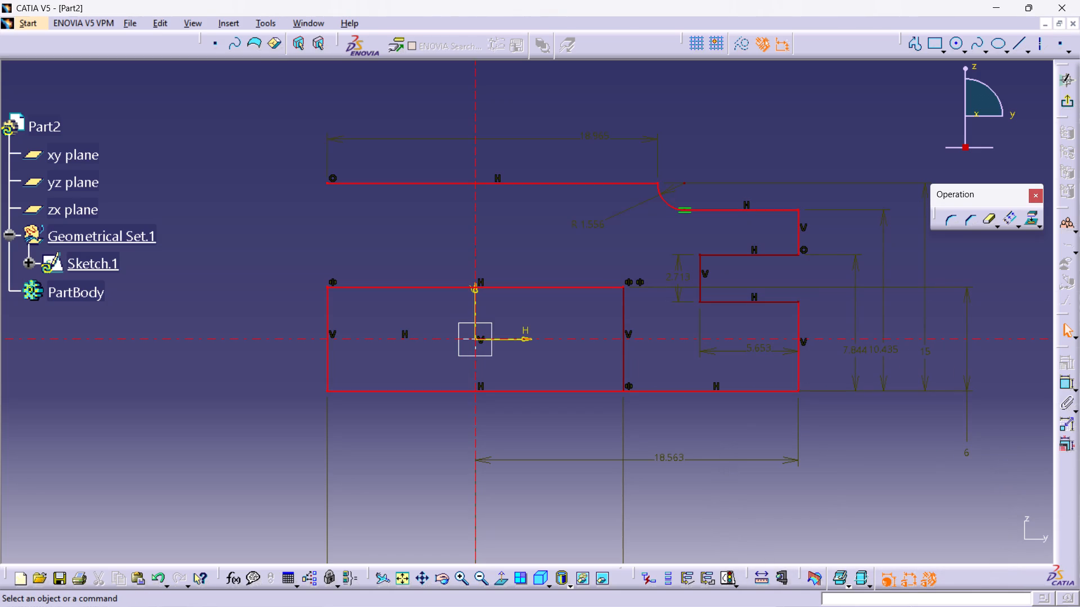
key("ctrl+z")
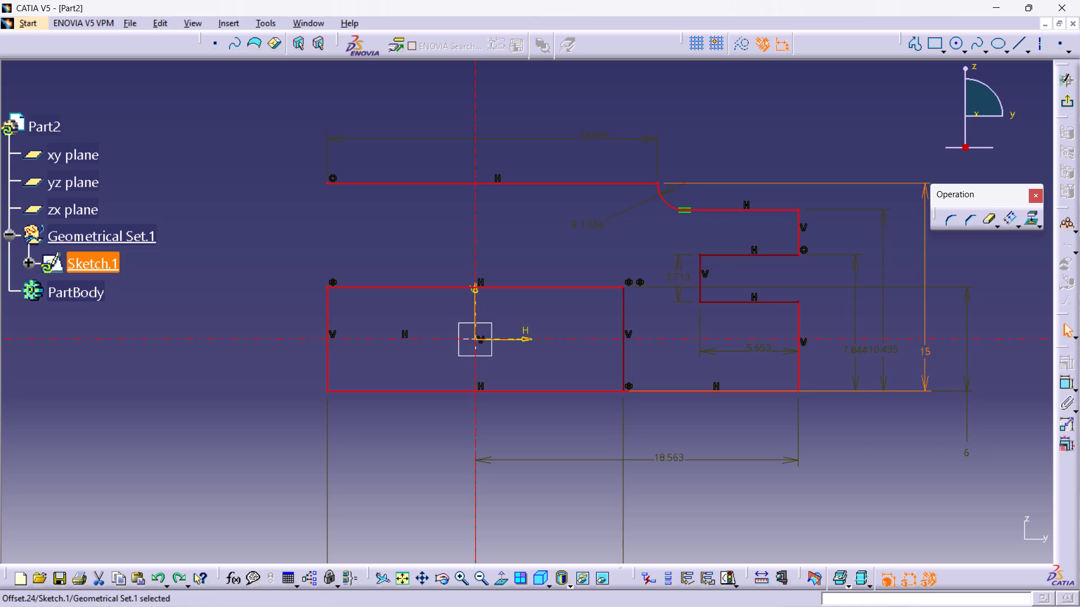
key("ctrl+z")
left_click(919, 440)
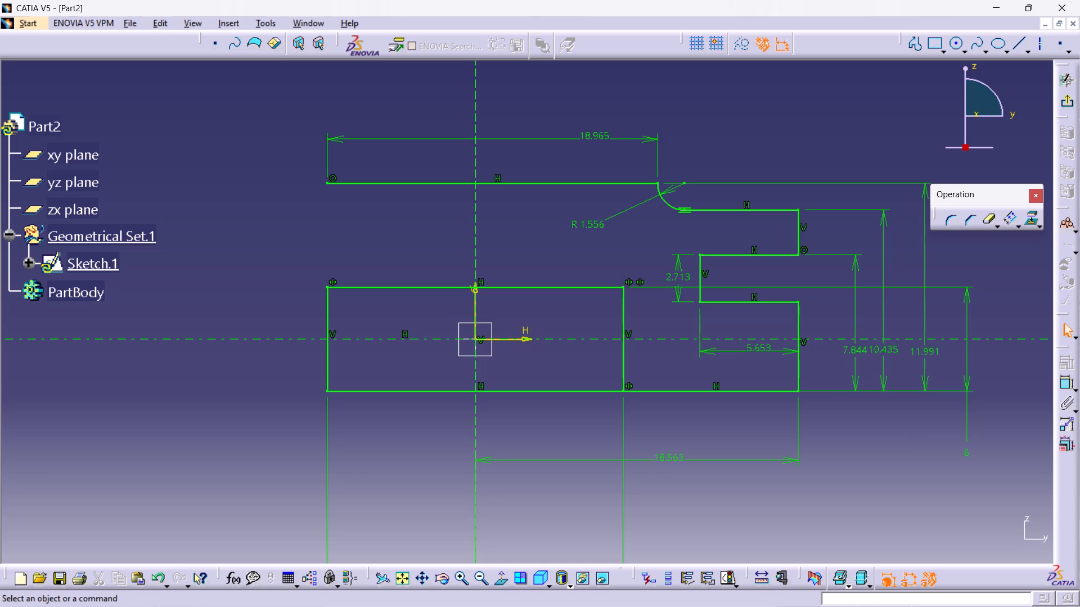
Delete the height dimensions of the notch's inner edge, the notch's upper edge and the upper step line.
right_click(674, 268)
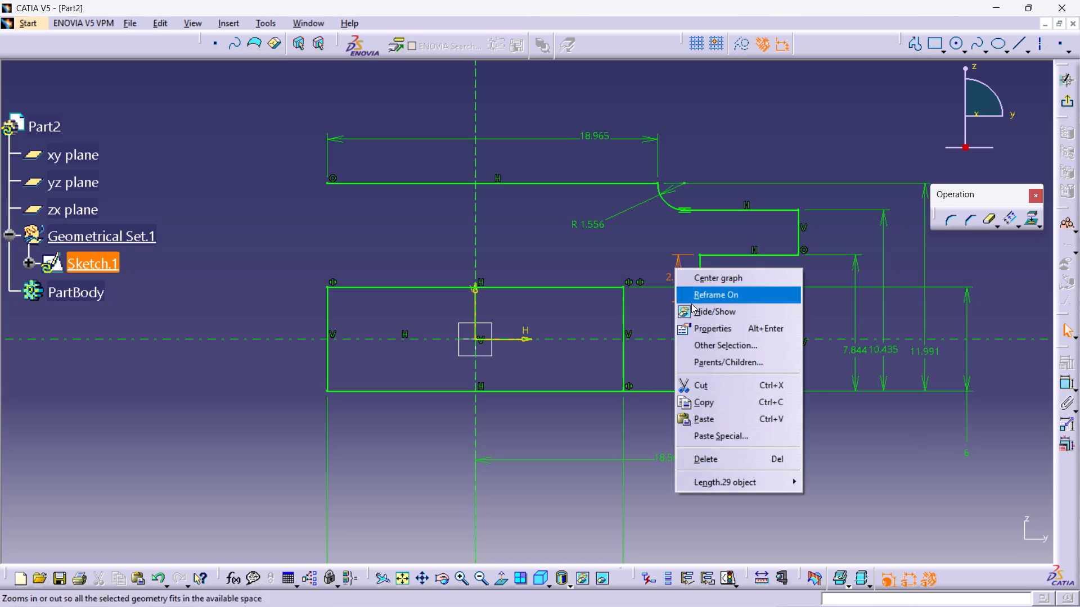
left_click(761, 459)
right_click(755, 351)
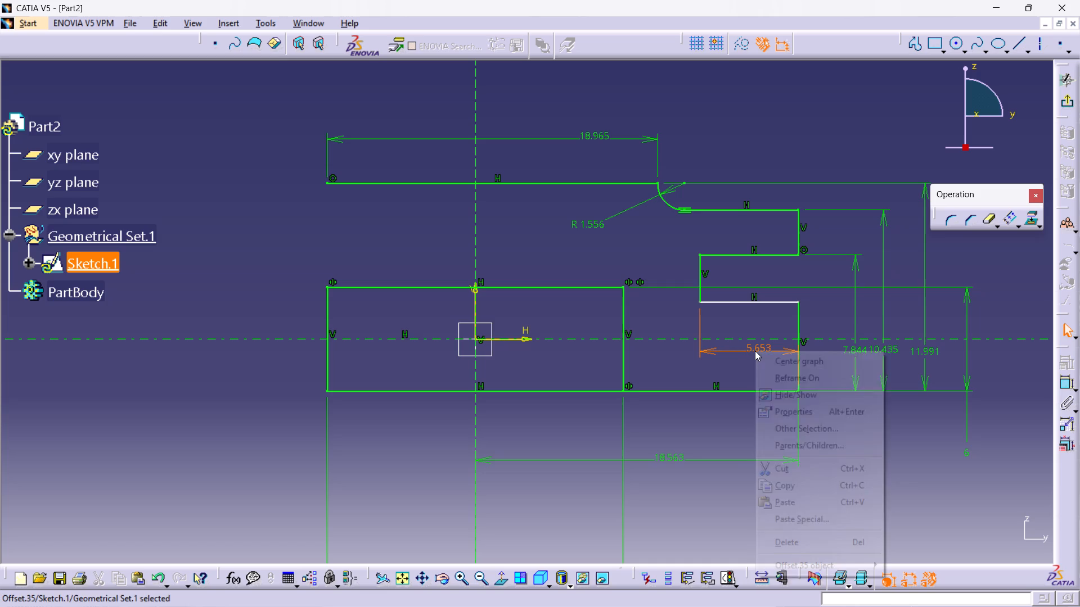
left_click(958, 493)
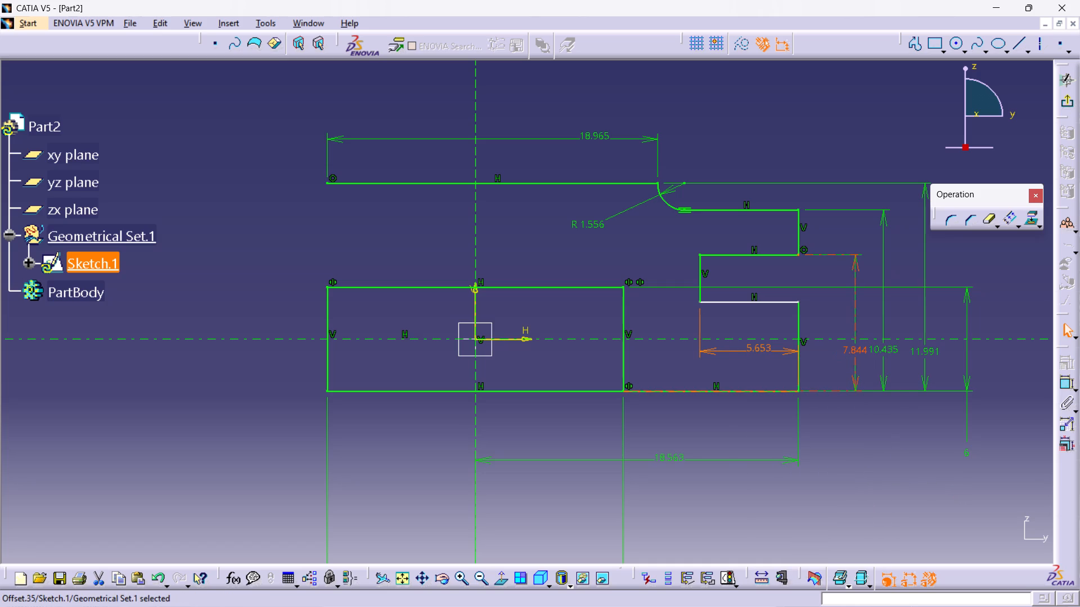
right_click(845, 361)
right_click(857, 350)
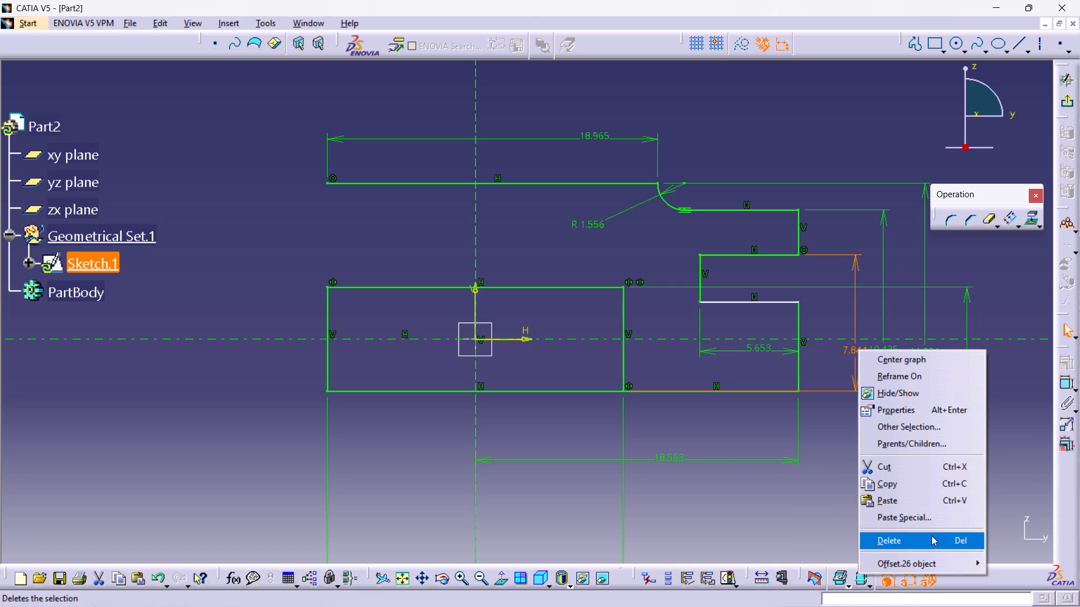
left_click(931, 536)
right_click(881, 346)
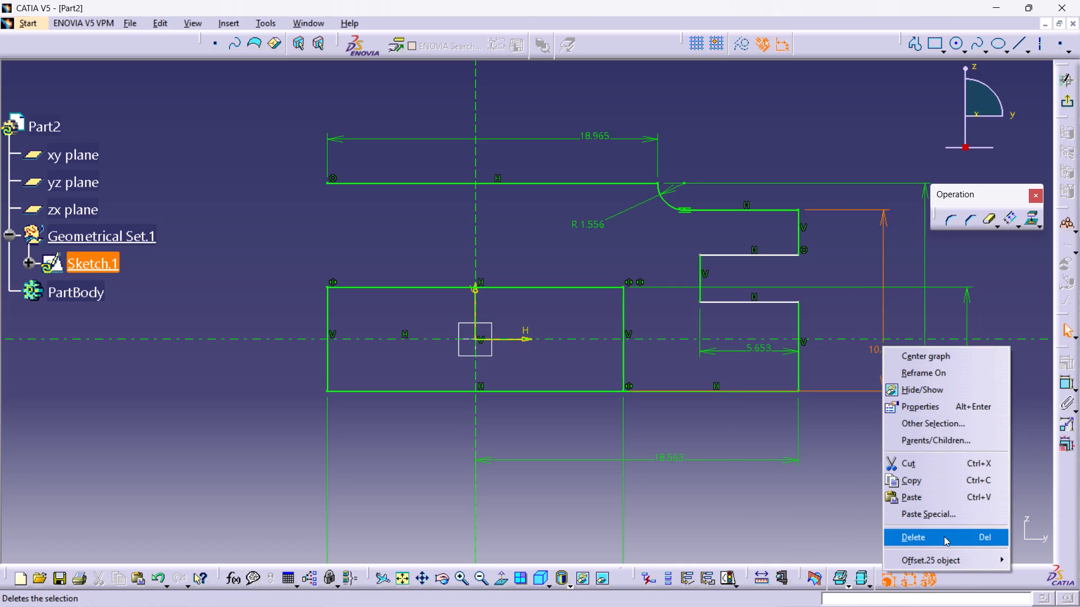
left_click(944, 536)
Set the top line's height above the bottom line to 15 mm.
double_click(933, 355)
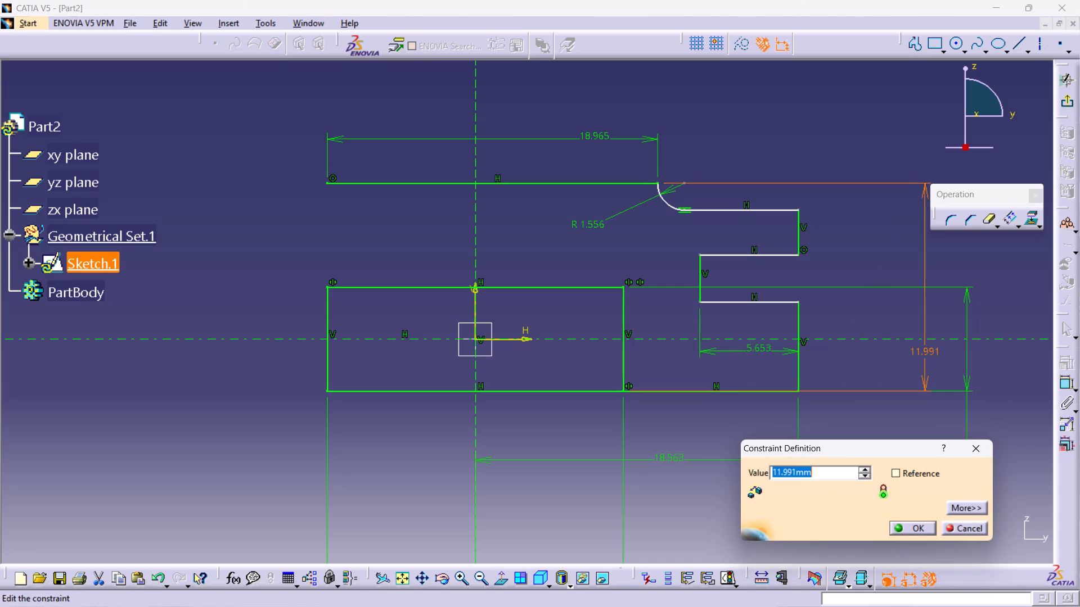
type("15")
key("Return")
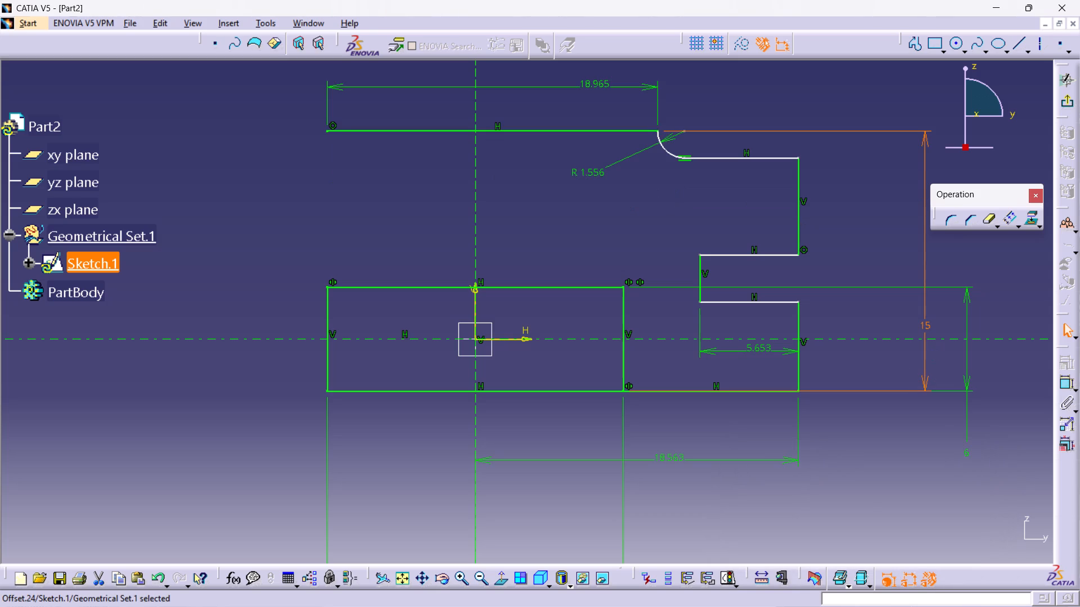
Dimension the upper step line's height from the bottom line and set it to 12 mm.
double_click(1059, 378)
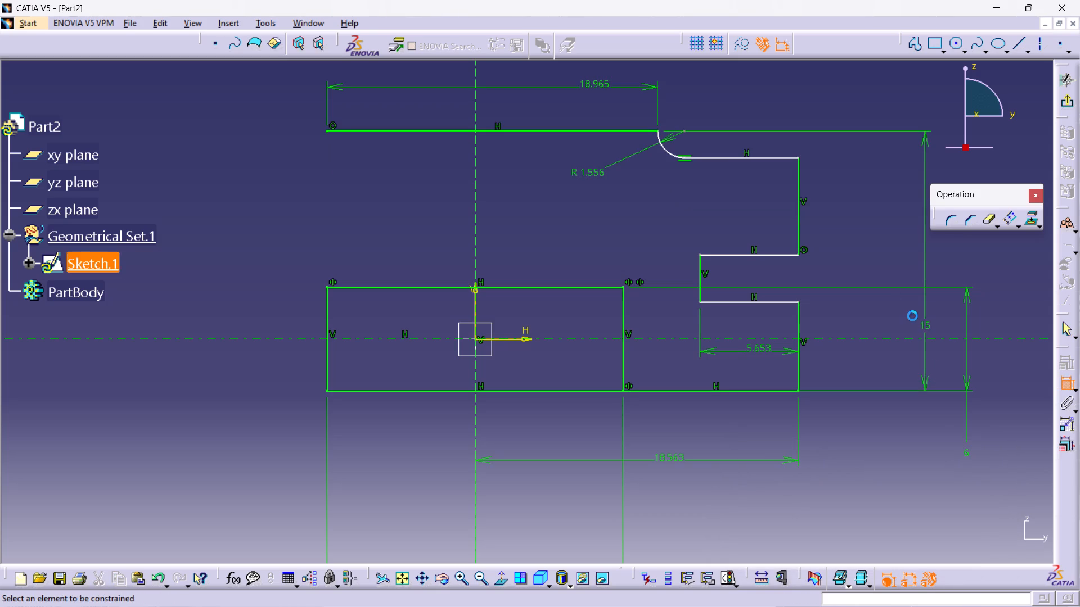
left_click(797, 156)
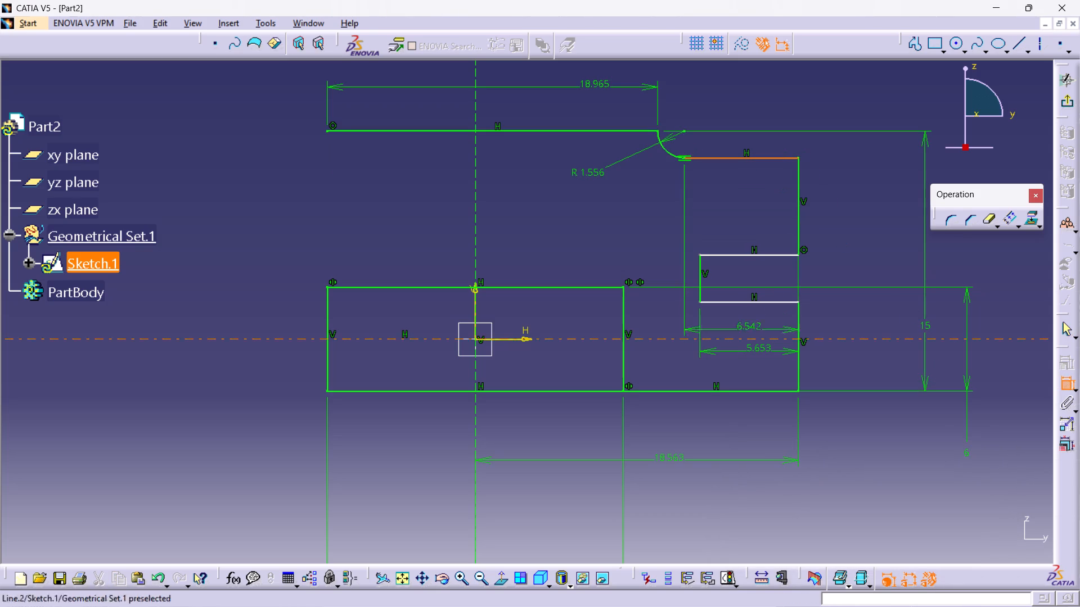
left_click(779, 389)
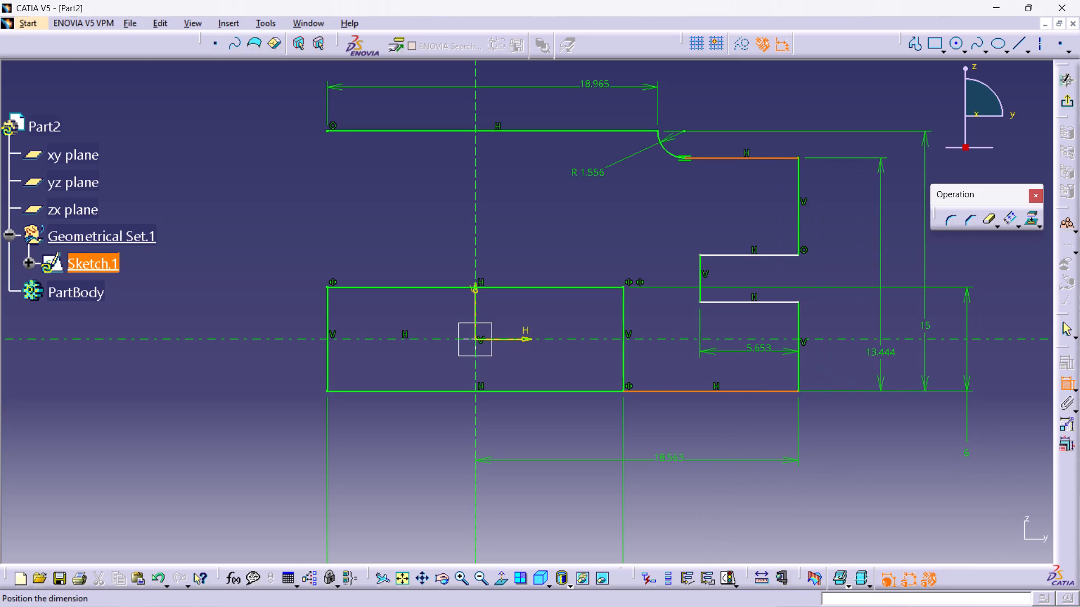
left_click(889, 328)
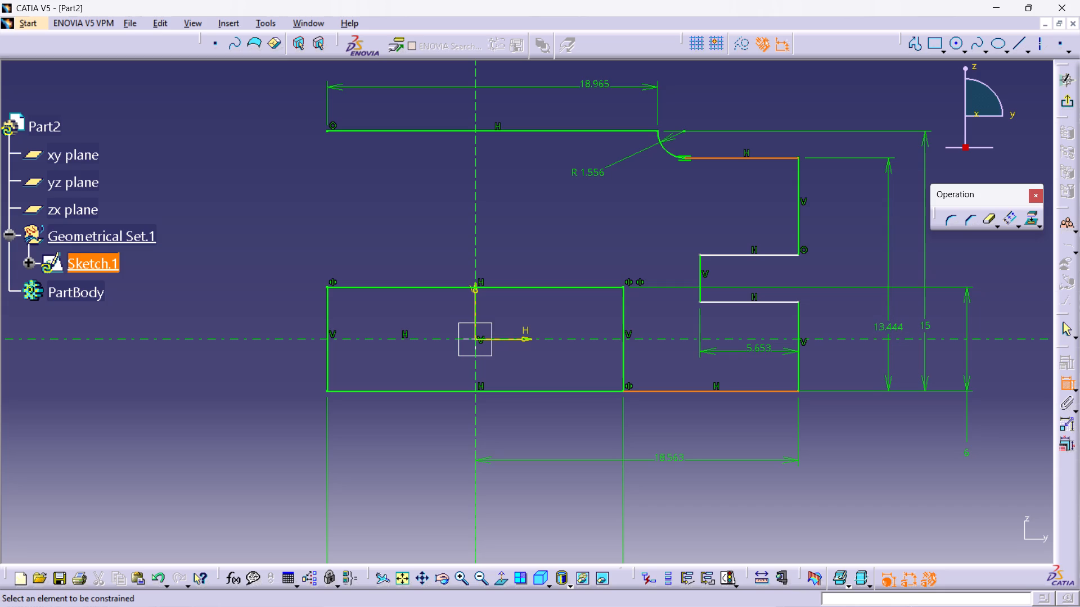
double_click(890, 328)
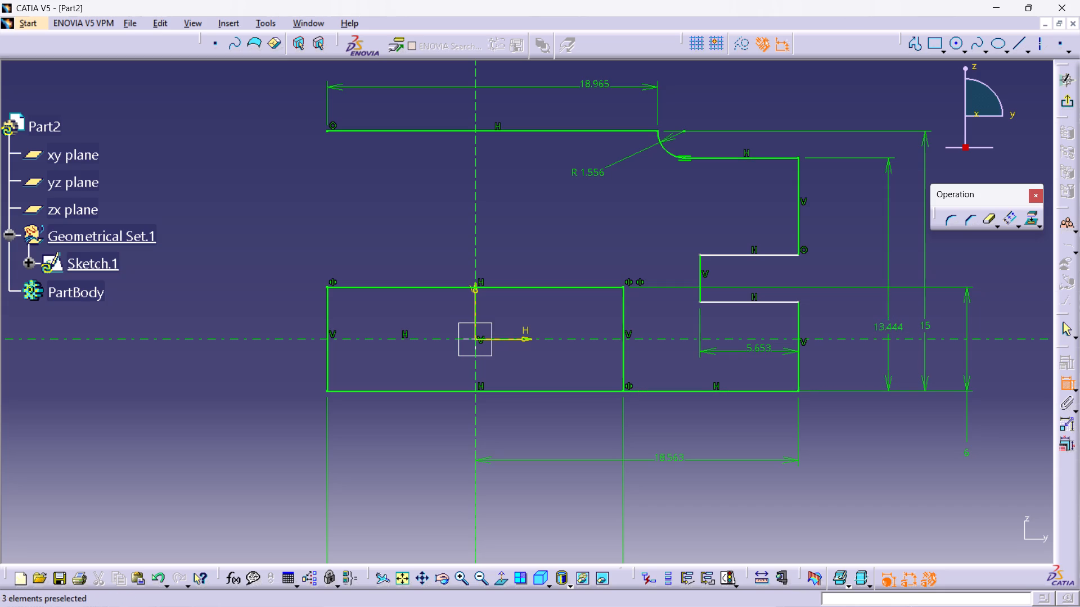
type("12")
key("Return")
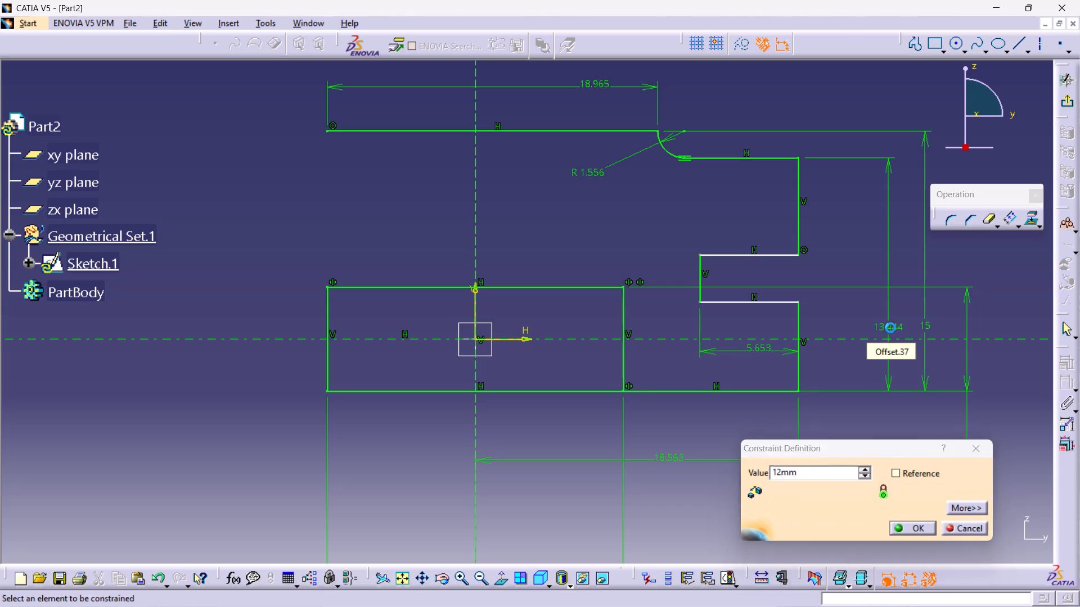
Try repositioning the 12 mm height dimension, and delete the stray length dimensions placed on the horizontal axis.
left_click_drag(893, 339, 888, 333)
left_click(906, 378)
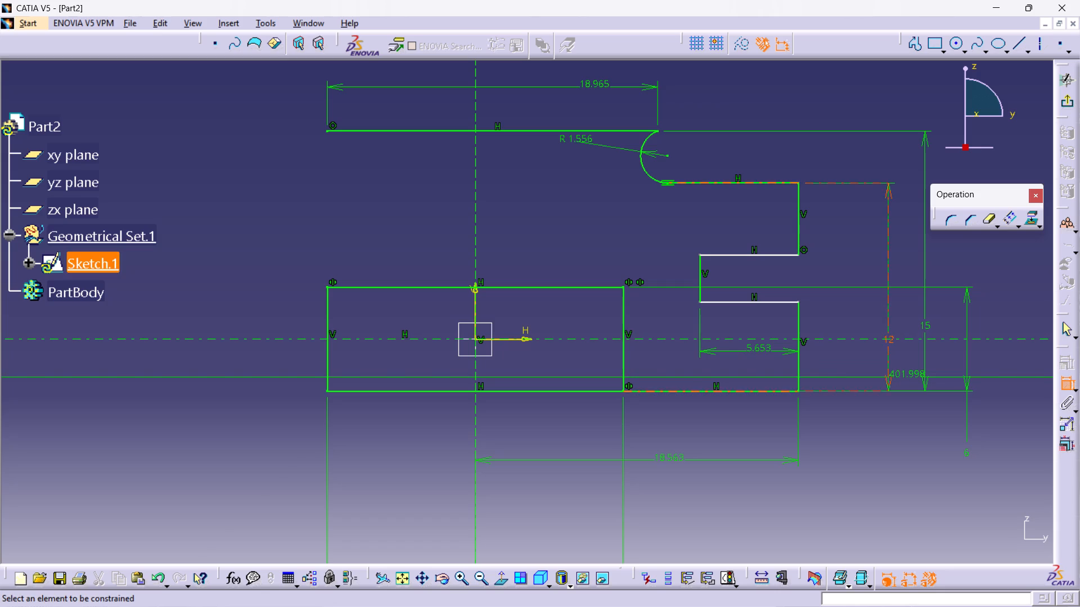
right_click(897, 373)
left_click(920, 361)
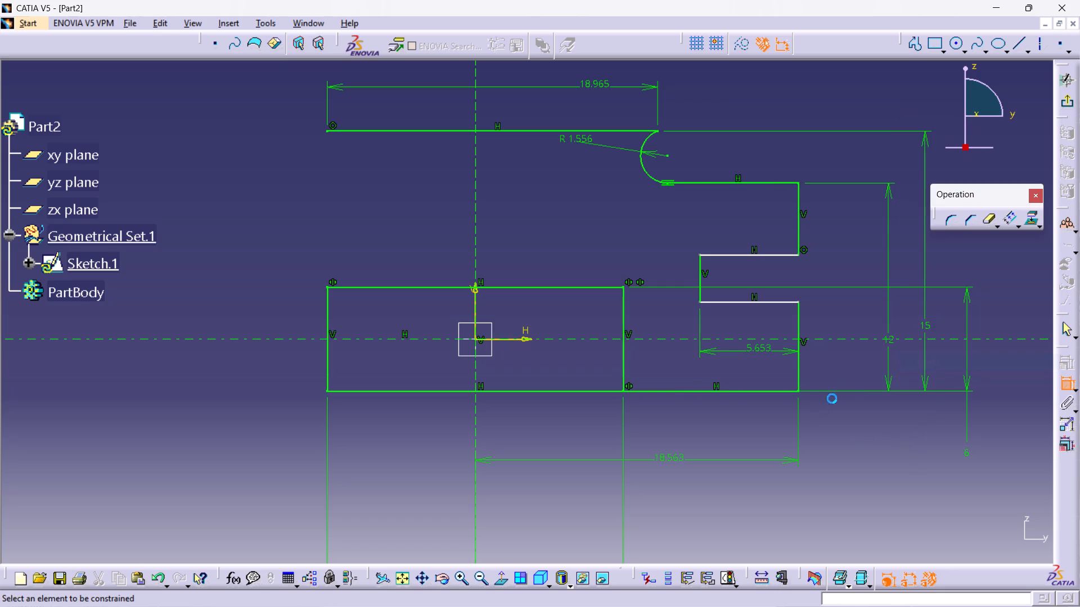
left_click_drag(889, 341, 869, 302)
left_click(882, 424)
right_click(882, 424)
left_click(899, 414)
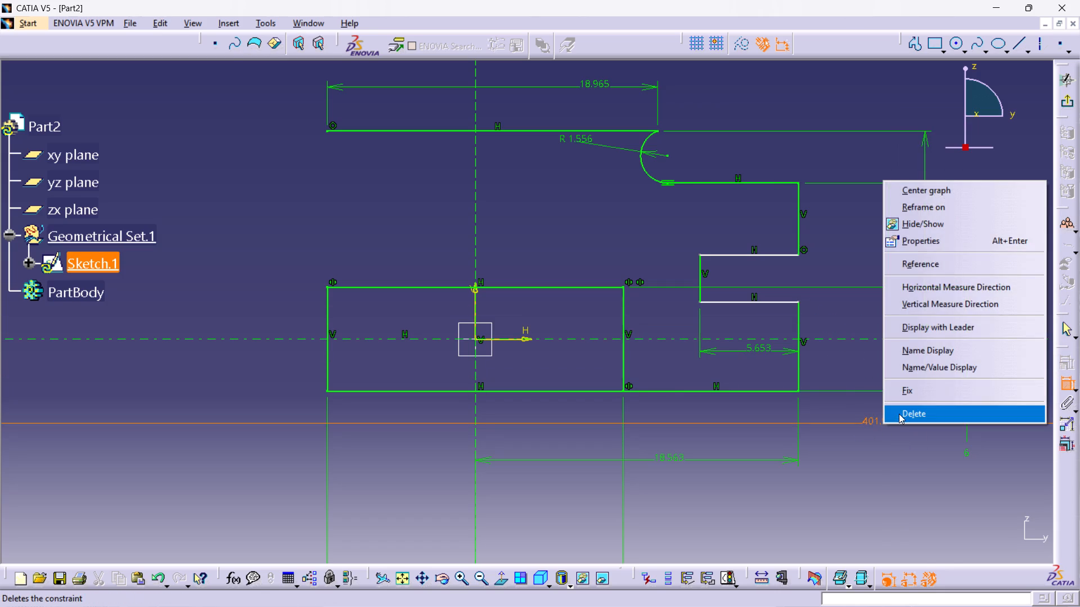
Dimension the notch's upper edge height from the bottom line and set it to 8 mm.
left_click(894, 438)
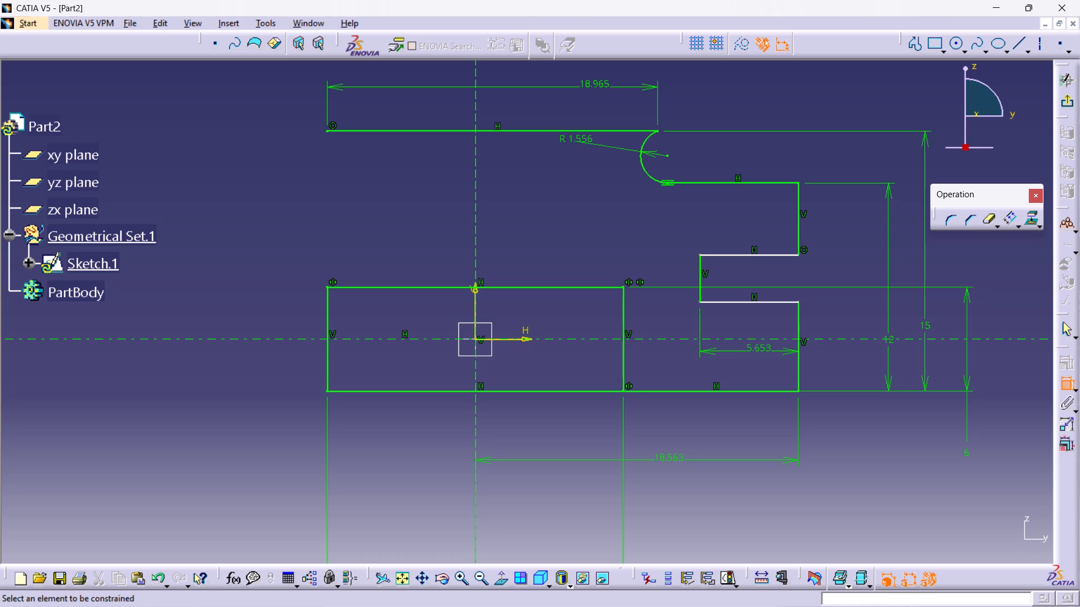
left_click(799, 256)
left_click(789, 391)
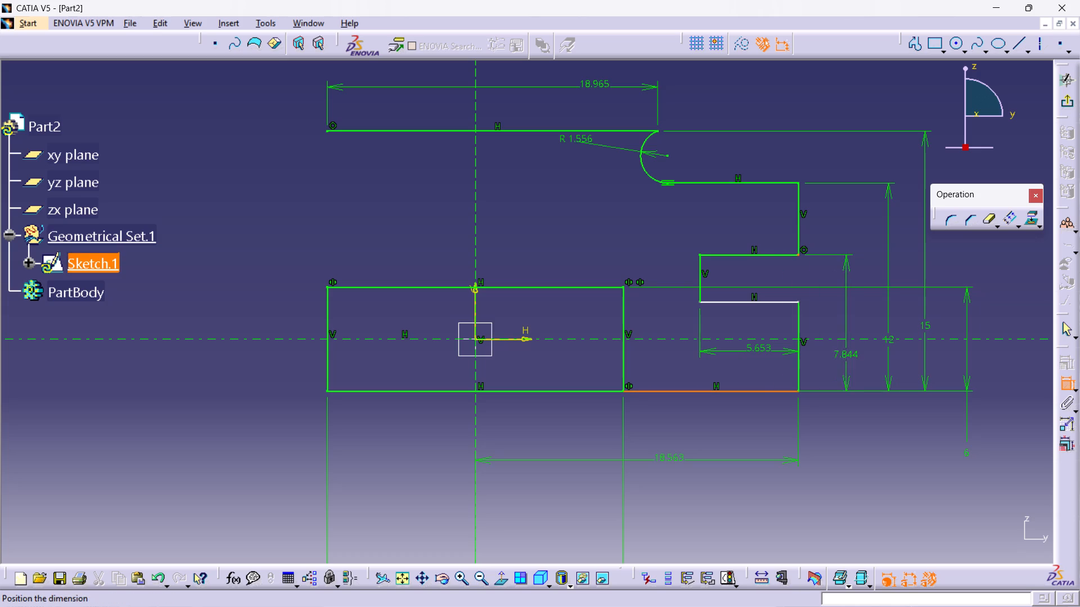
left_click(854, 353)
double_click(865, 351)
key("8")
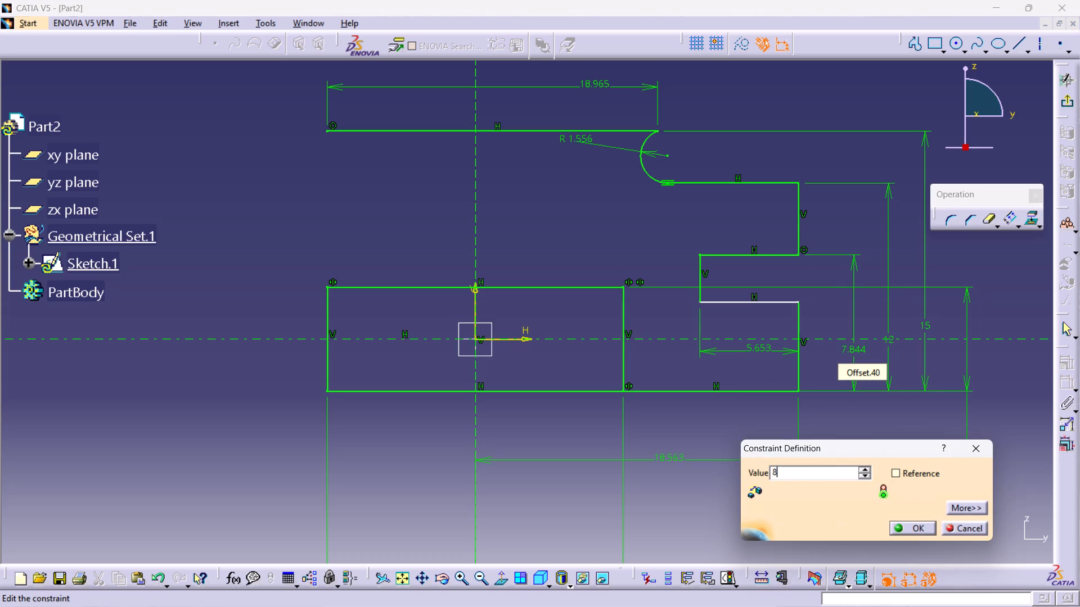
key("Return")
left_click(885, 438)
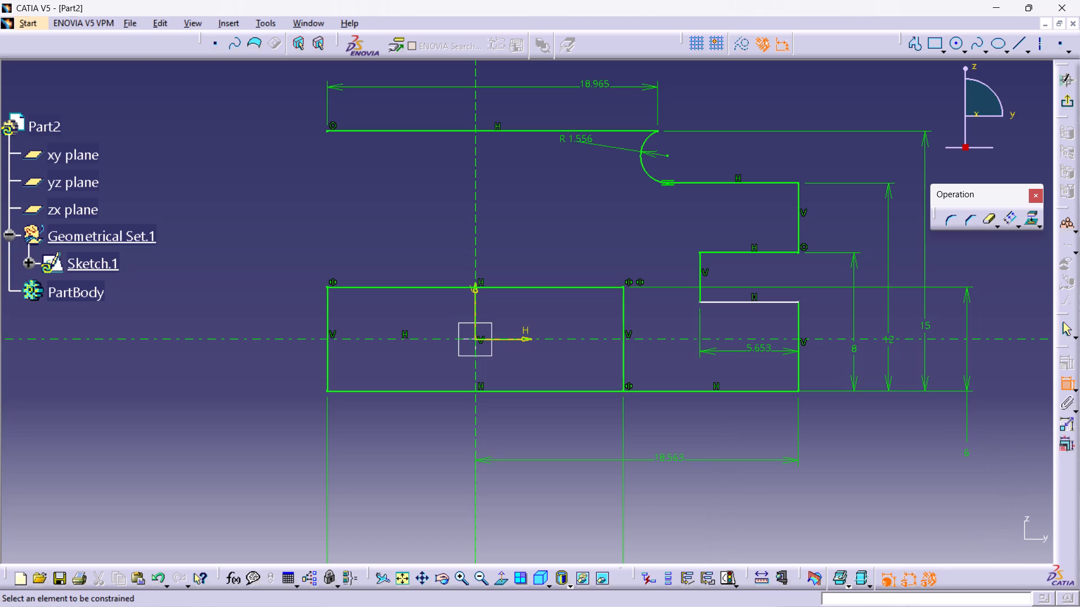
Dimension the notch's inner vertical edge and set its length to 4 mm.
left_click(697, 279)
left_click(660, 279)
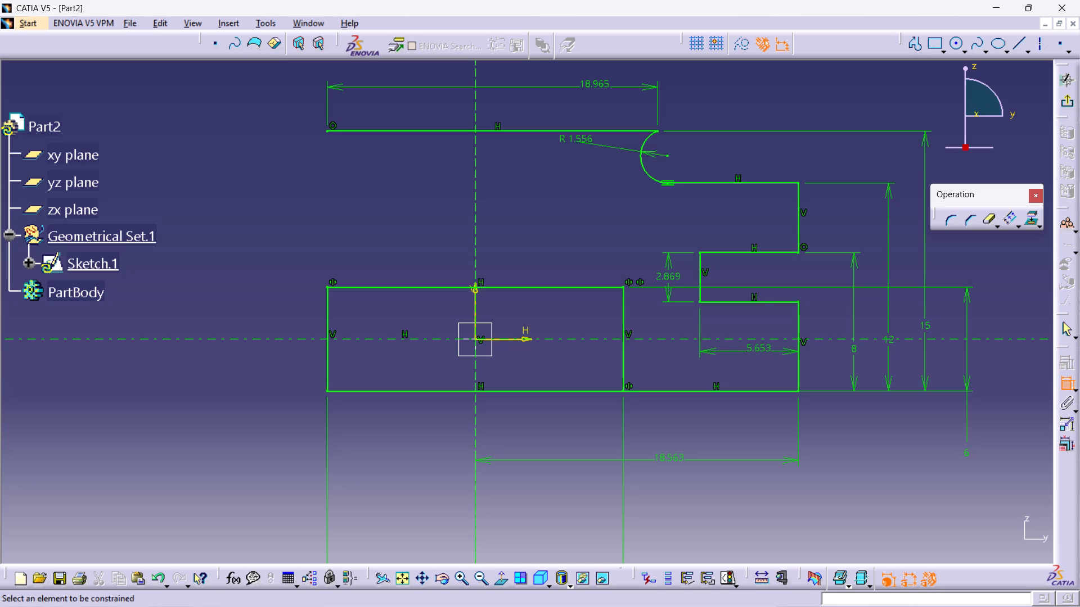
double_click(664, 276)
key("4")
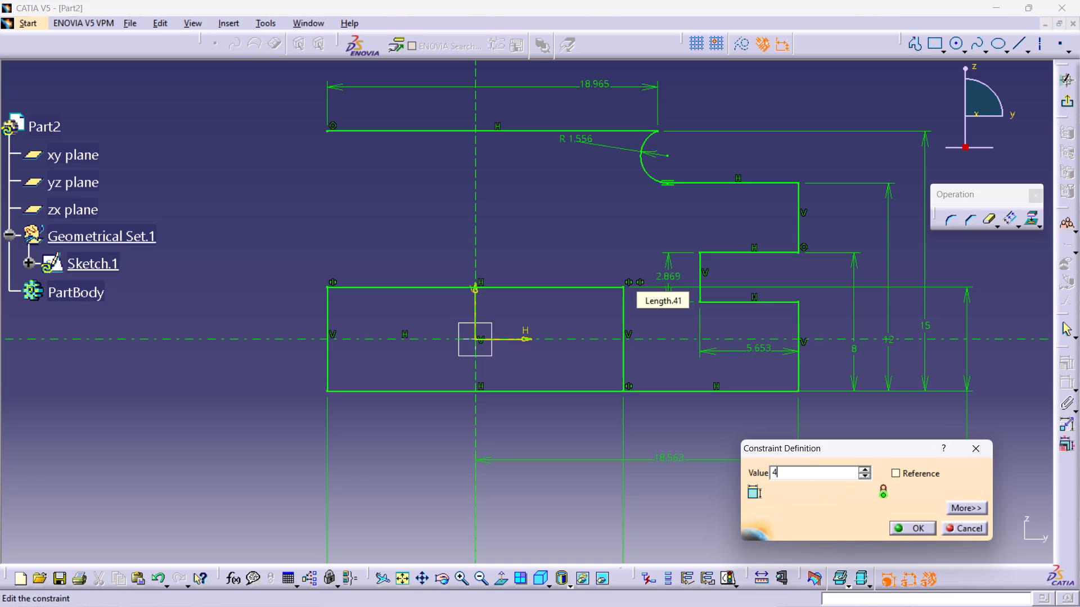
key("Return")
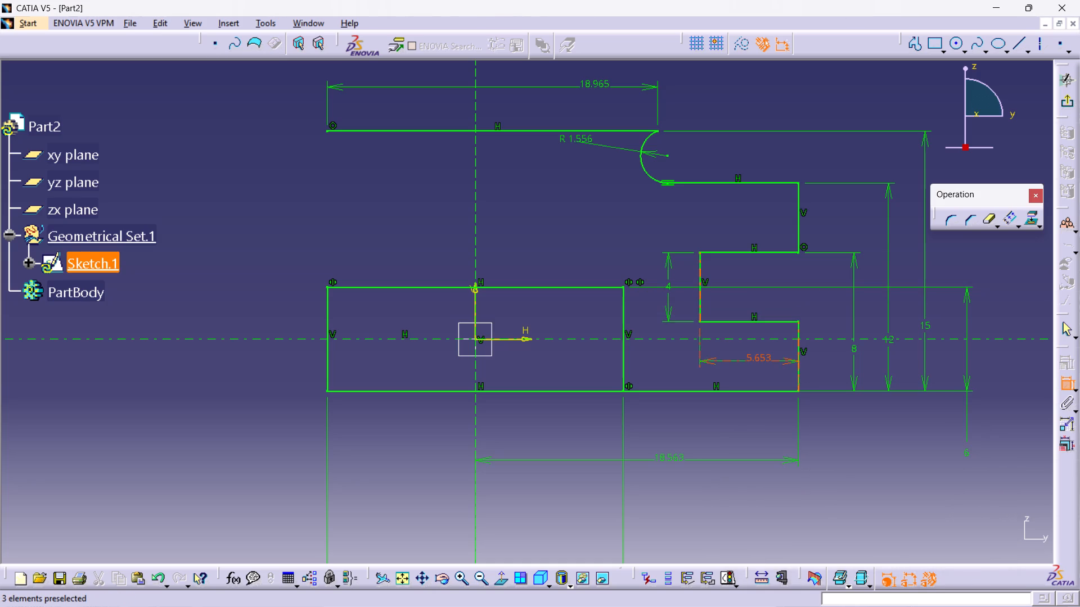
Set the notch's depth from the profile's outer vertical edge to 5 mm.
double_click(753, 355)
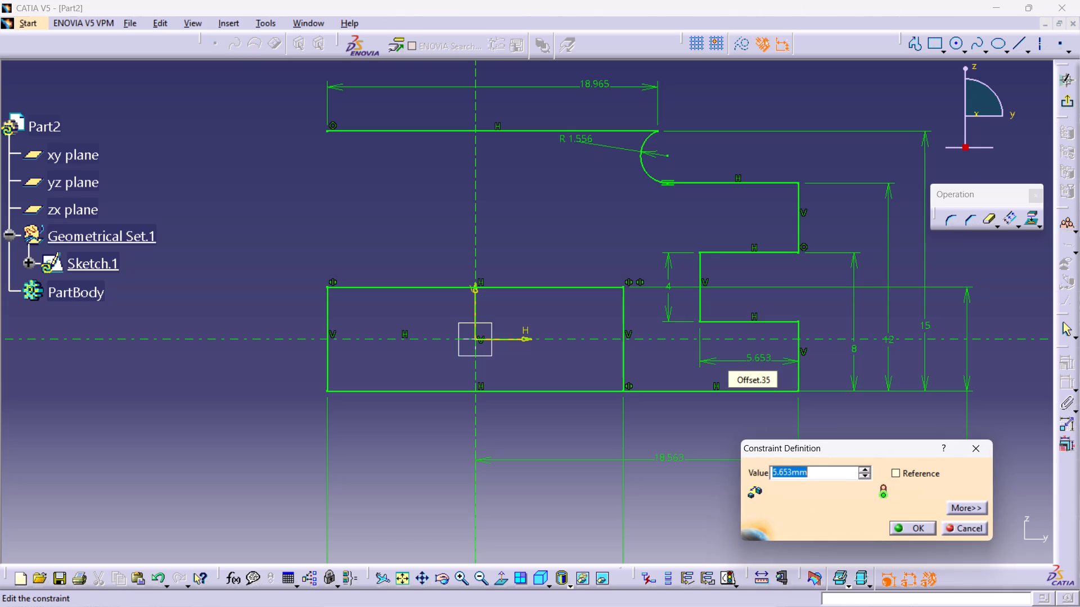
key("5")
key("Return")
left_click(740, 412)
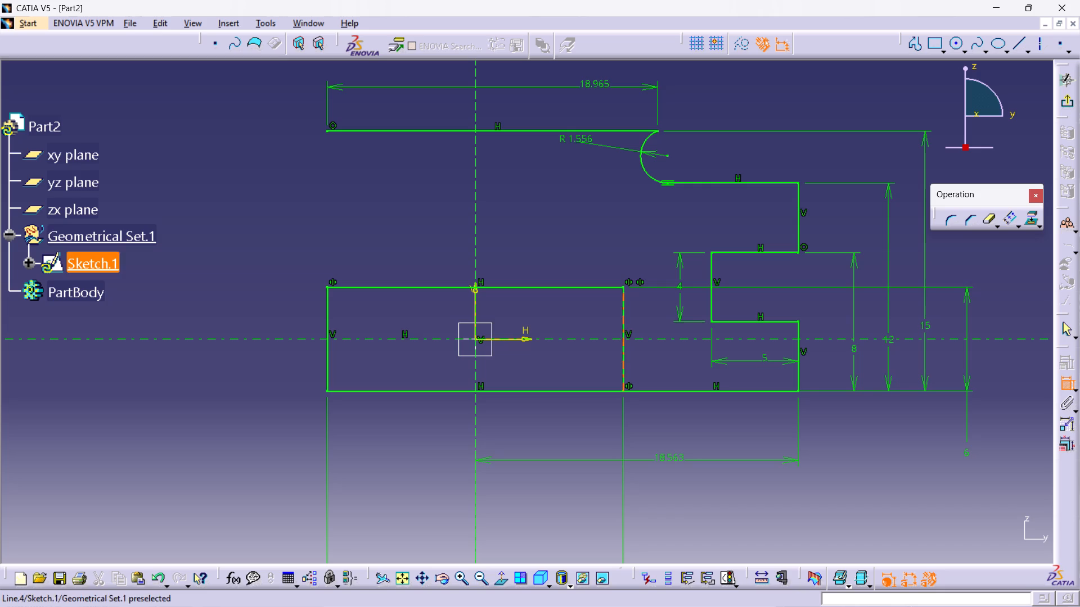
Set the distance from the vertical axis to the profile's outer vertical edge to 18.5 mm.
middle_click_drag(660, 345, 645, 156)
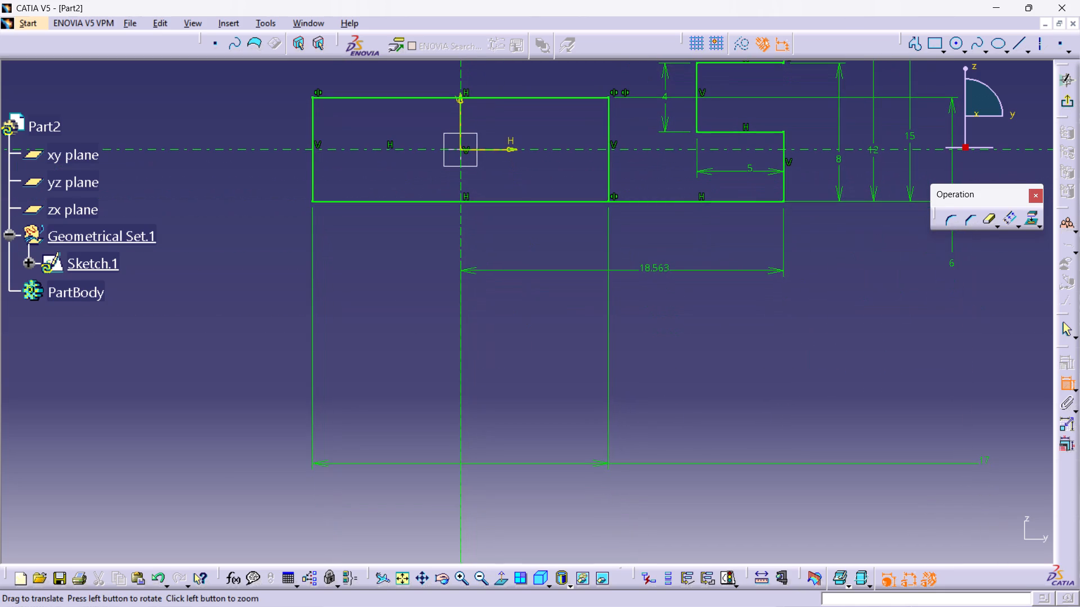
double_click(651, 263)
type("18.5")
key("Return")
left_click(683, 329)
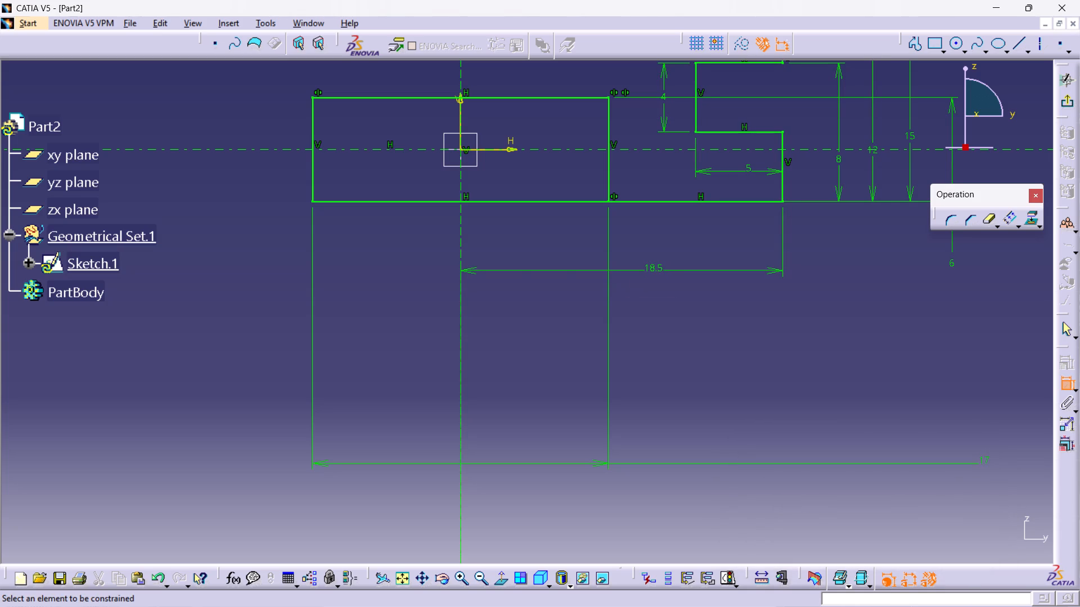
Set the profile's top line length to 16 mm.
middle_click_drag(495, 201, 507, 341)
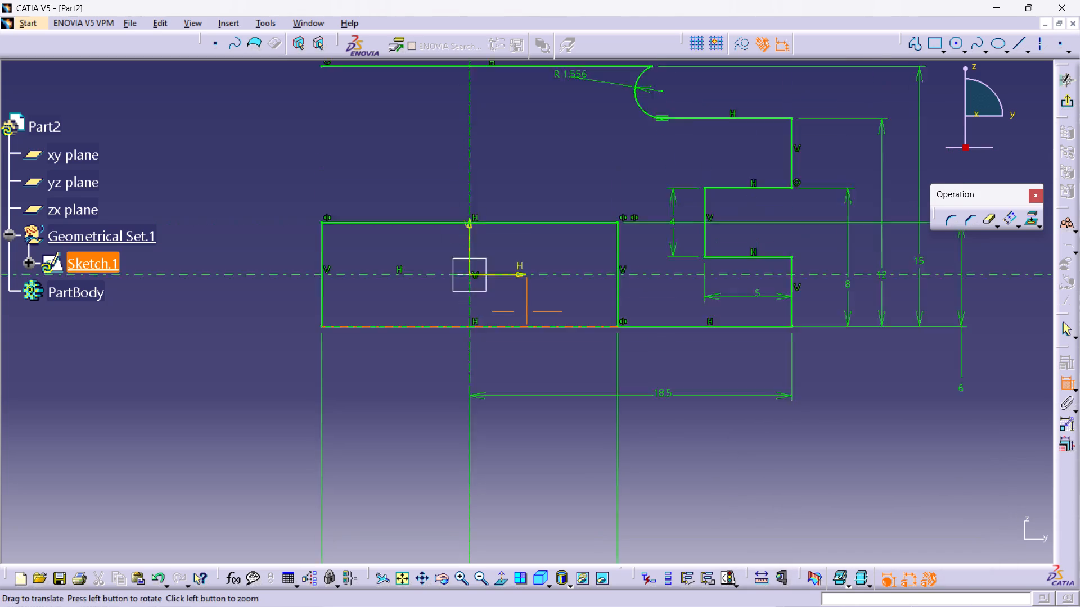
middle_click_drag(507, 341, 508, 360)
middle_click_drag(546, 196, 524, 320)
double_click(574, 174)
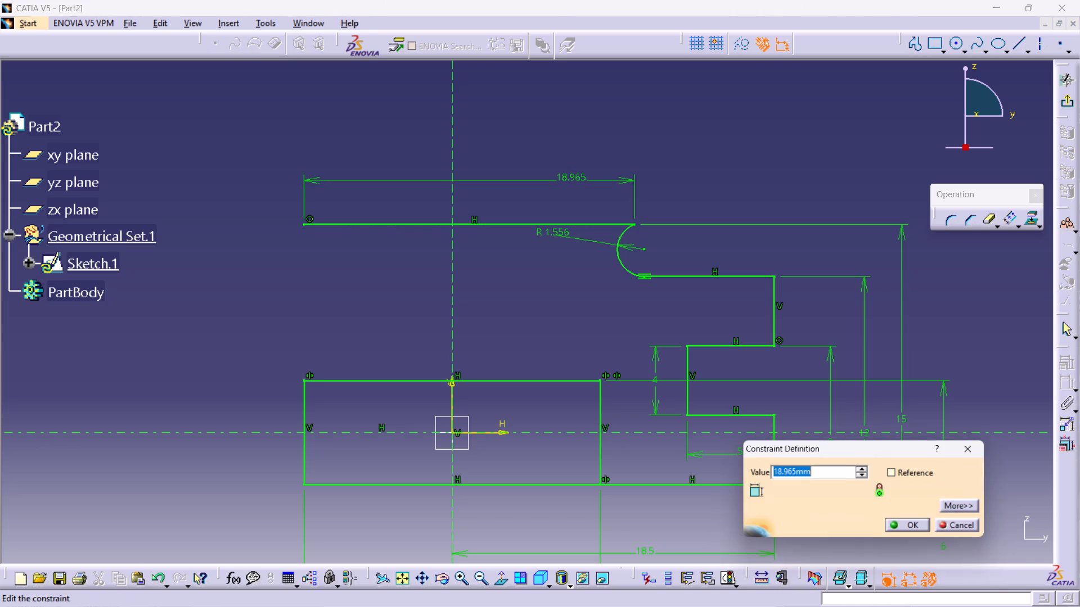
type("16")
key("Return")
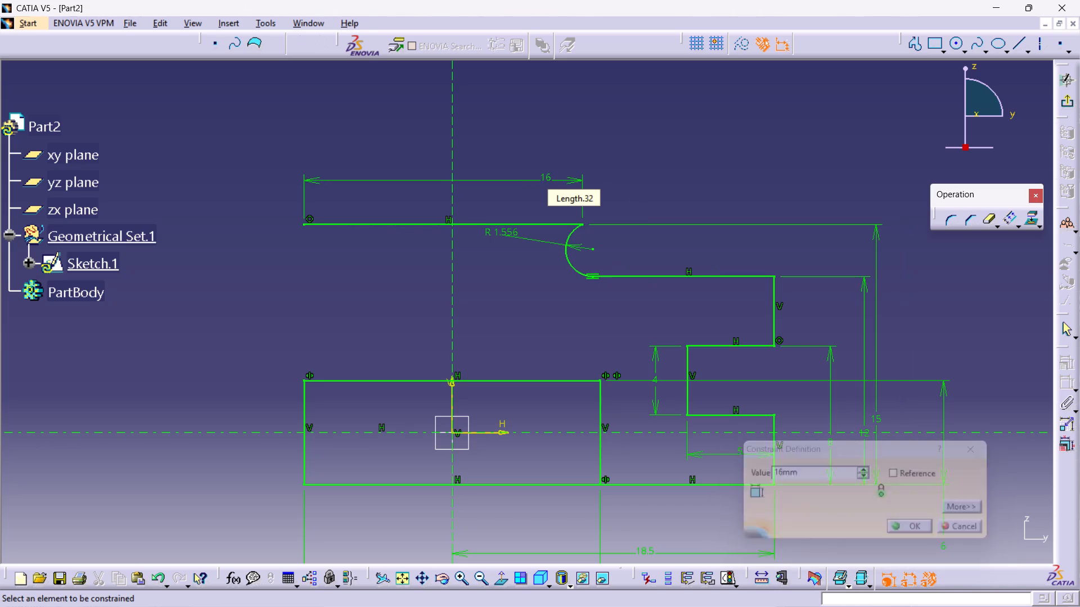
left_click(663, 151)
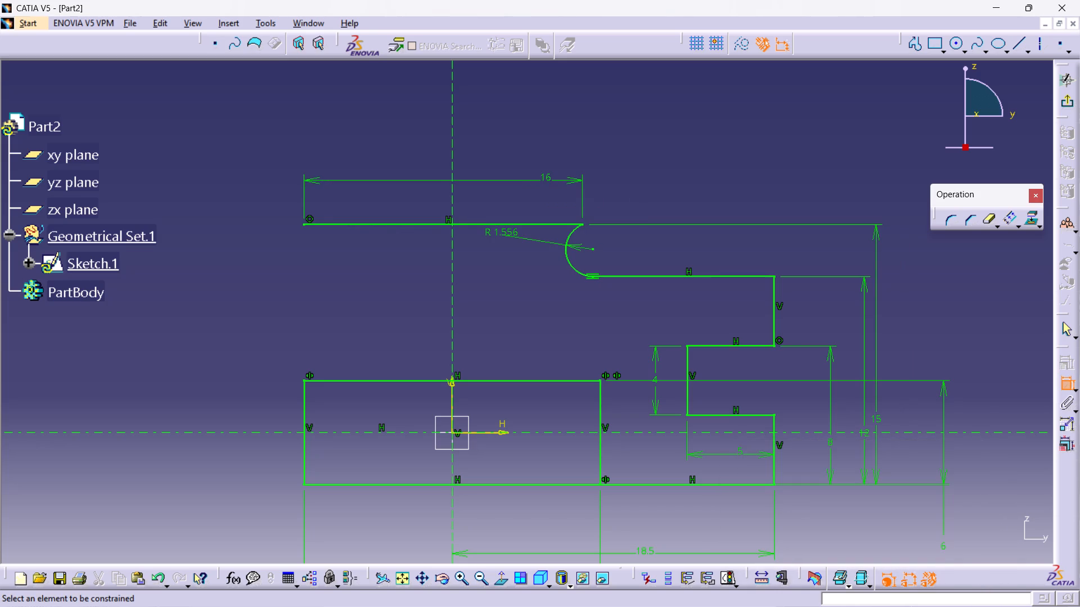
Set the radius of the arc between the top line and the upper step line to 5 mm.
double_click(511, 234)
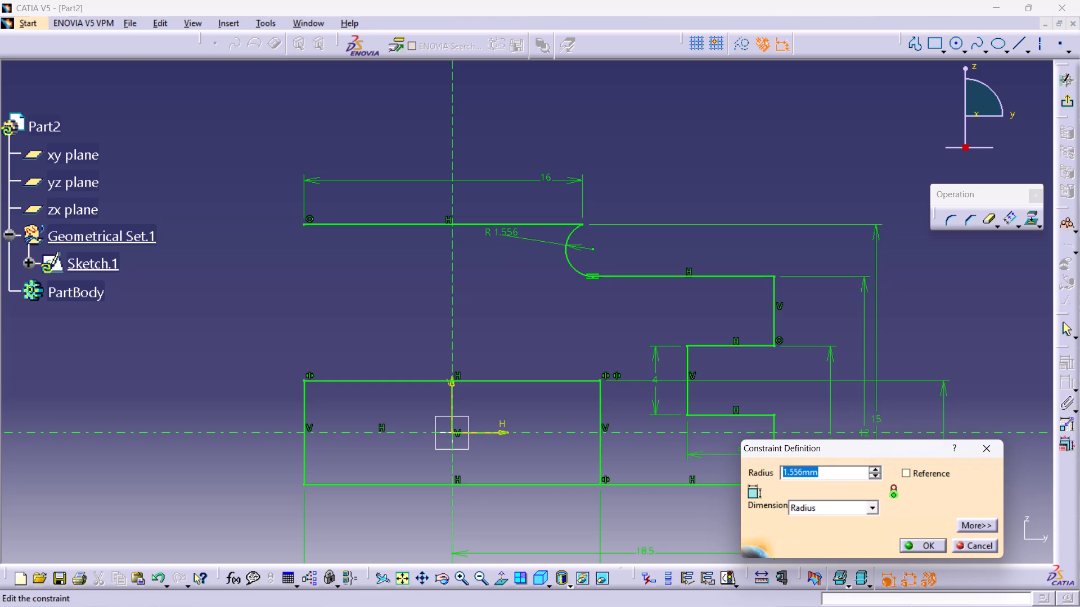
key("5")
key("Return")
left_click(695, 173)
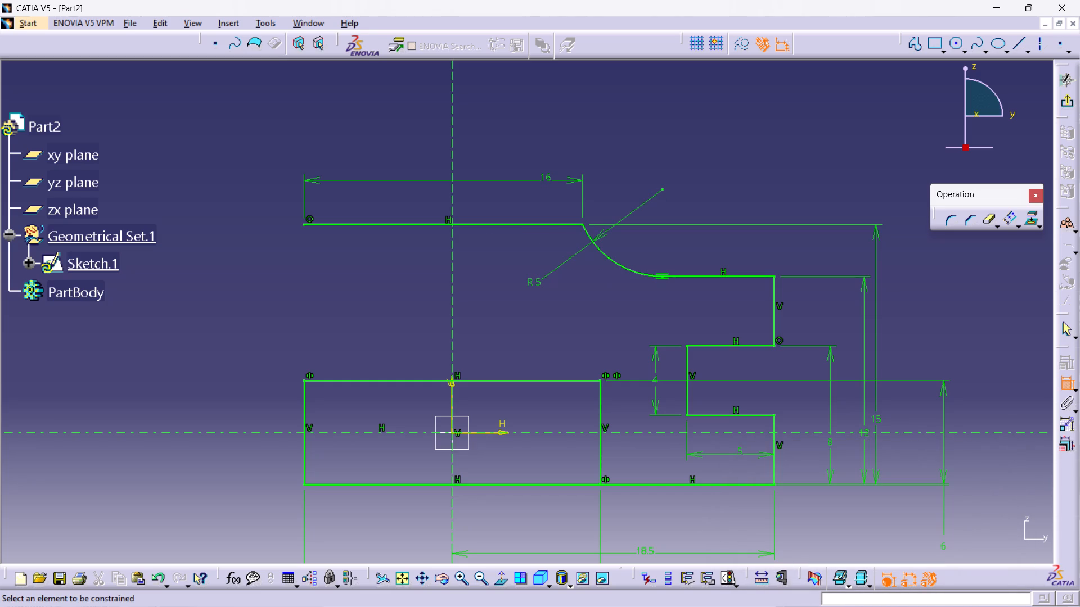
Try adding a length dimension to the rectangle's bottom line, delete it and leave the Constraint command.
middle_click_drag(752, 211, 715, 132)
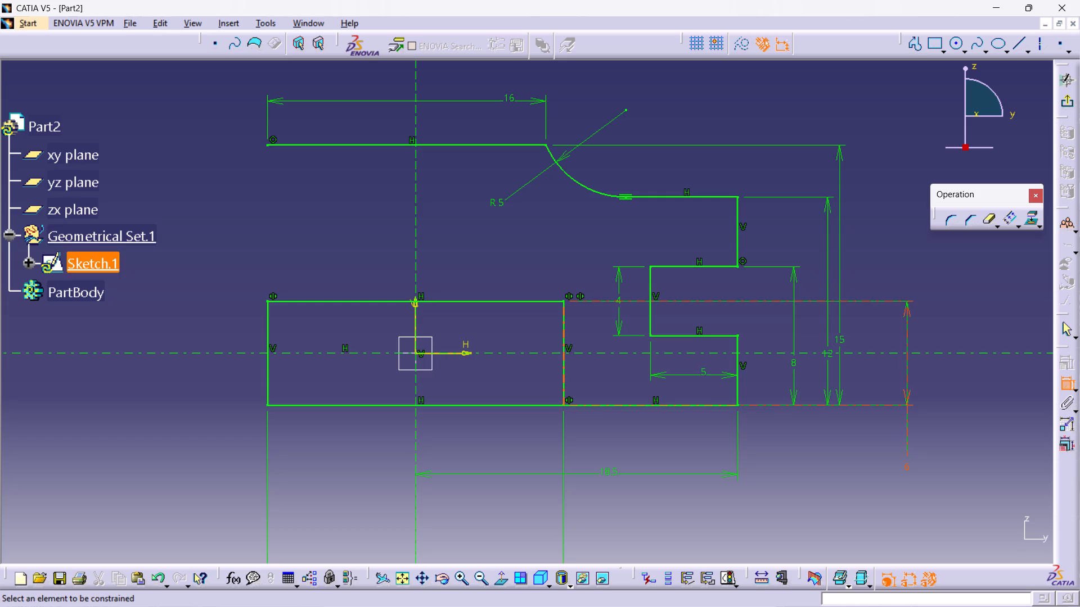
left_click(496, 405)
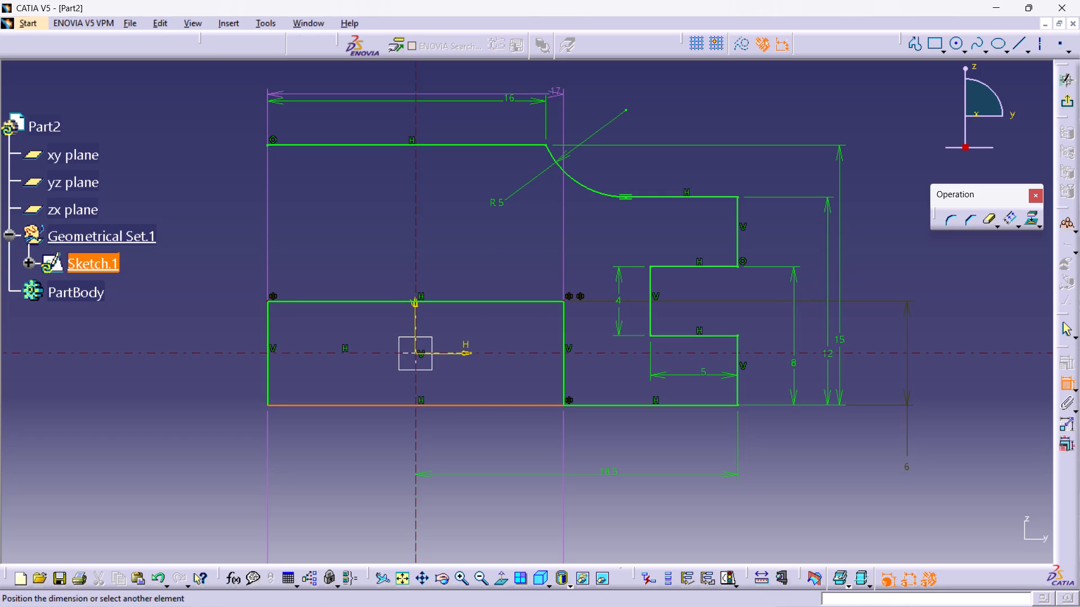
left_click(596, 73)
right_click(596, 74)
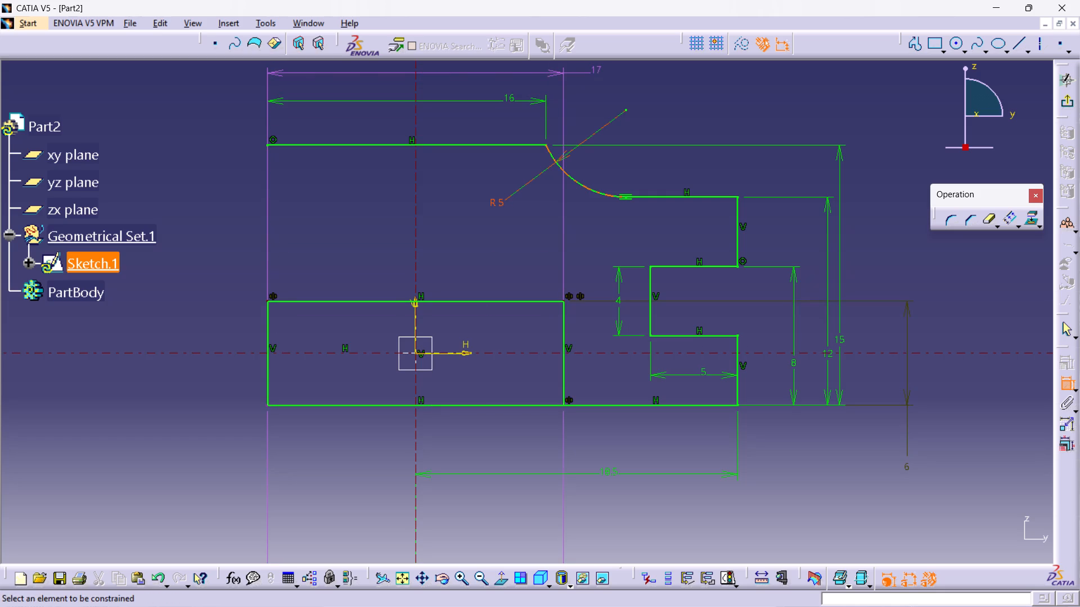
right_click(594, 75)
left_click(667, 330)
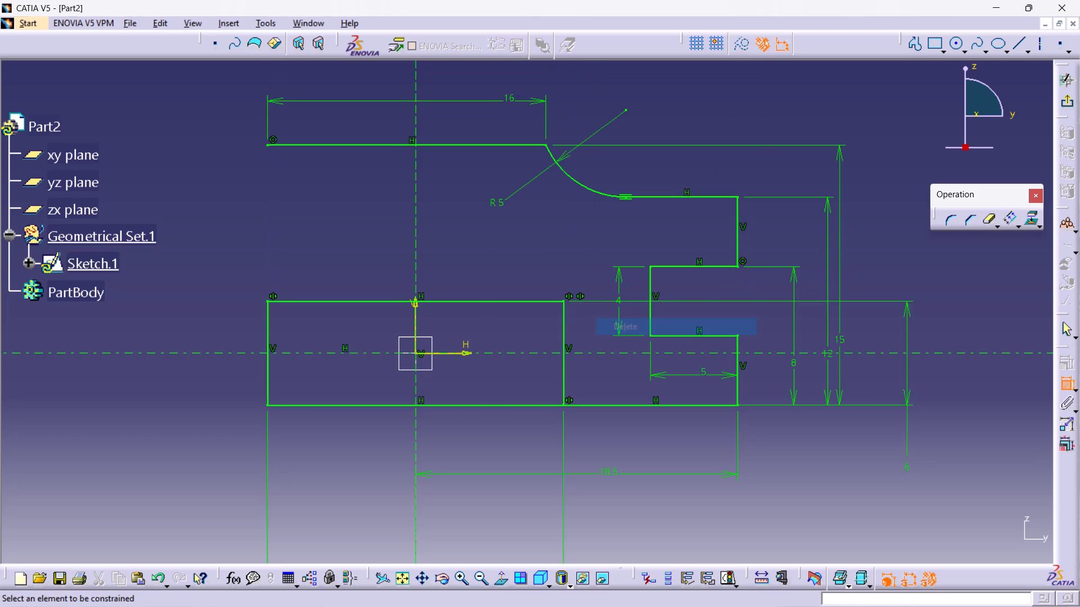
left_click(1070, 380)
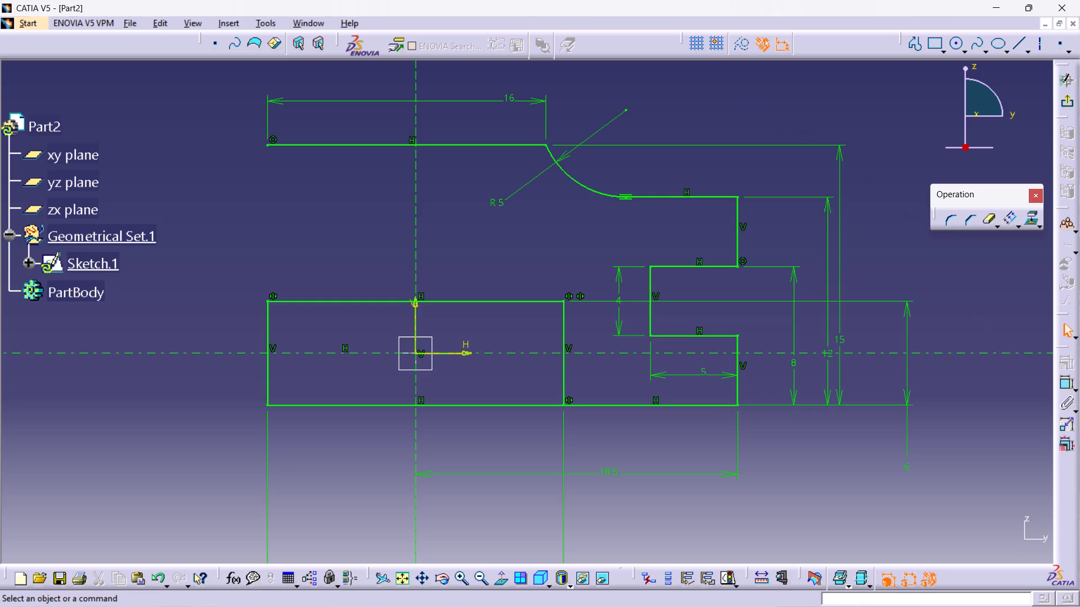
Convert the rectangle's bottom line into a construction element and switch construction mode back off.
left_click(524, 407)
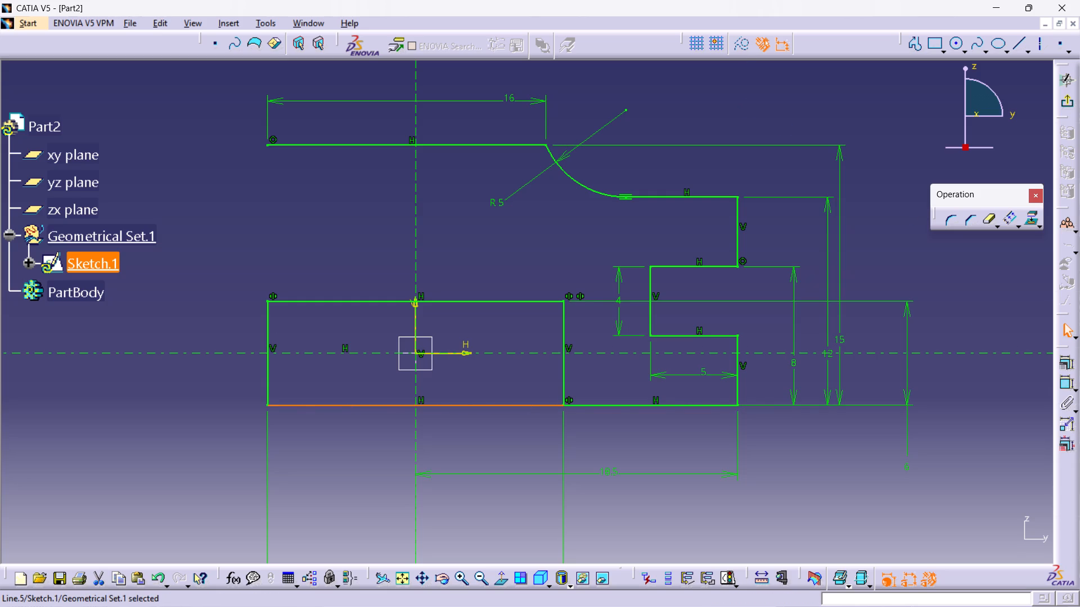
left_click(739, 44)
left_click(743, 94)
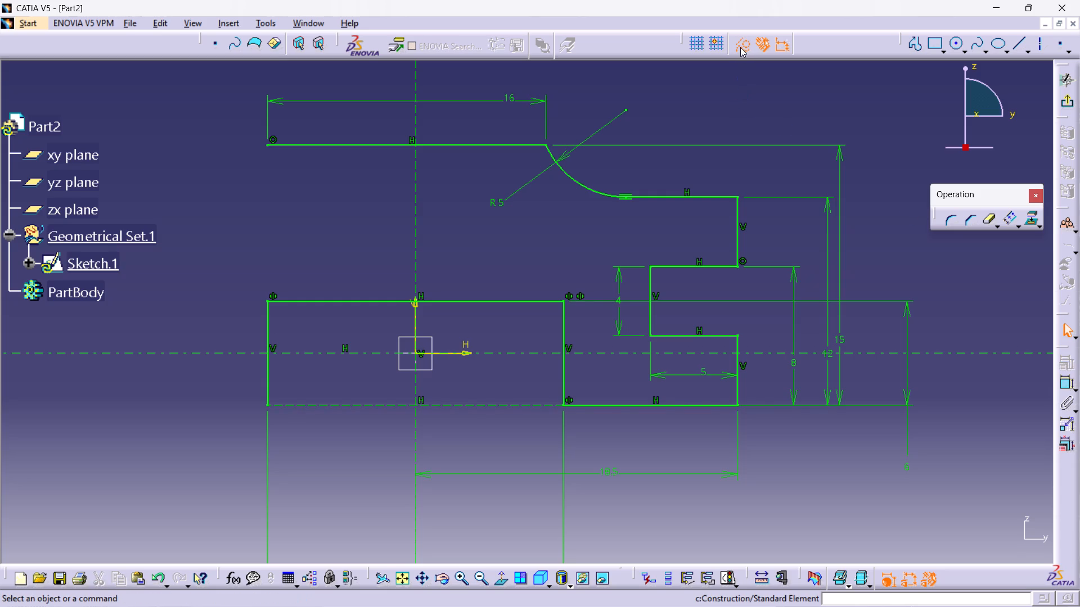
left_click(740, 46)
left_click(722, 103)
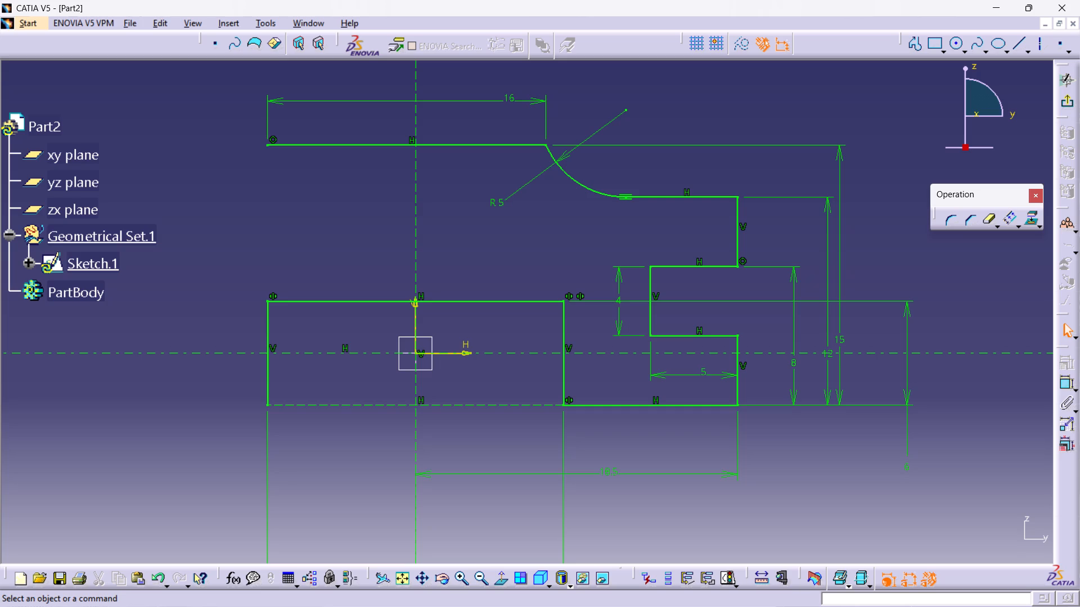
Mirror the arc, upper step line, notch edges and both outer vertical edges about the sketch's vertical axis.
left_click(566, 176, "ctrl")
left_click(657, 197, "ctrl")
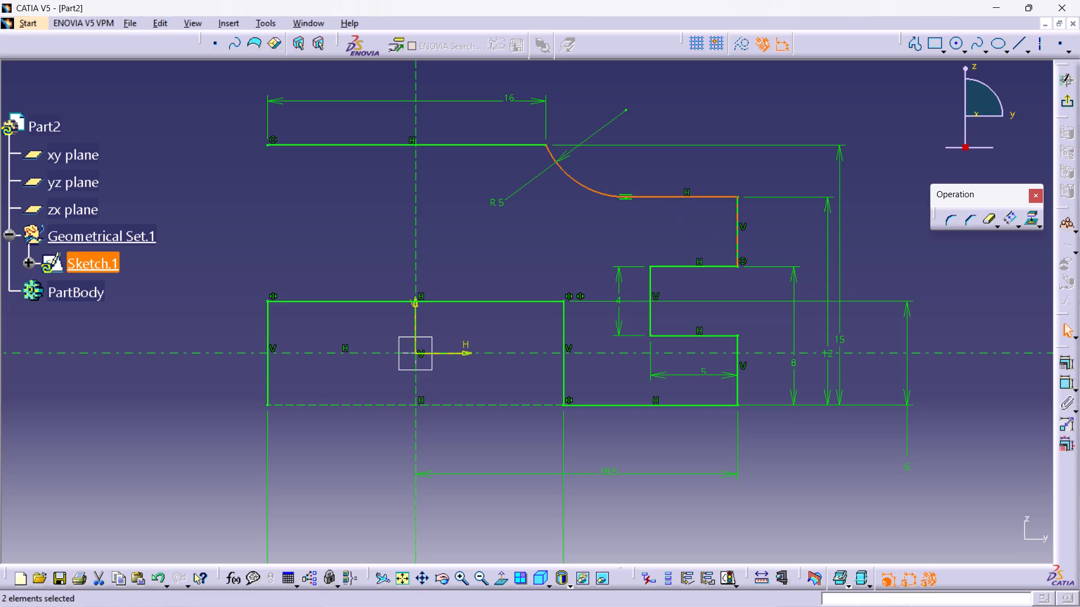
left_click(740, 234, "ctrl")
left_click(688, 265, "ctrl")
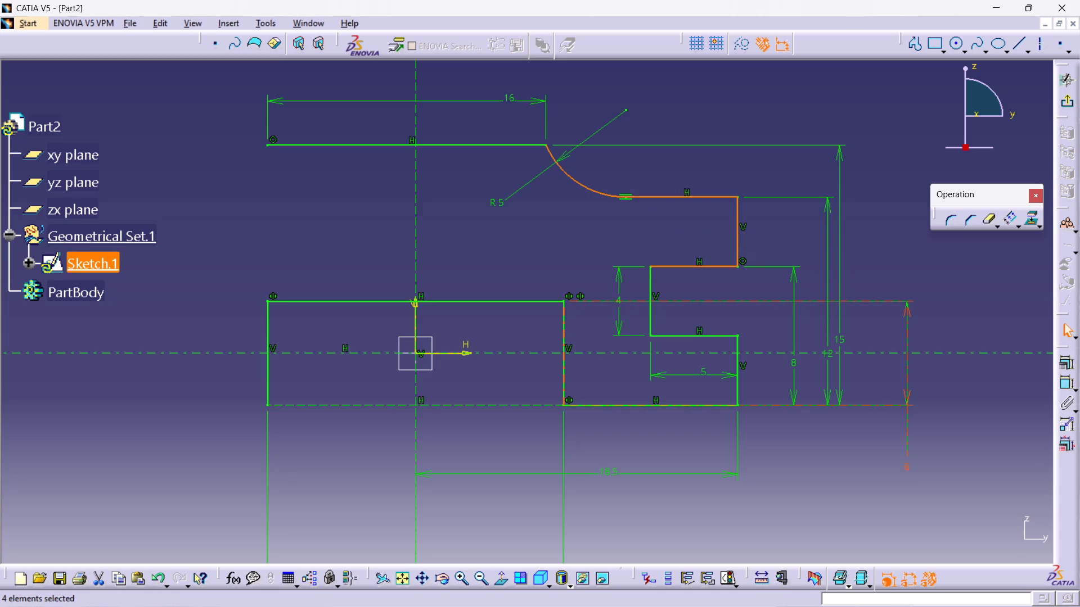
left_click(650, 291, "ctrl")
left_click(668, 336, "ctrl")
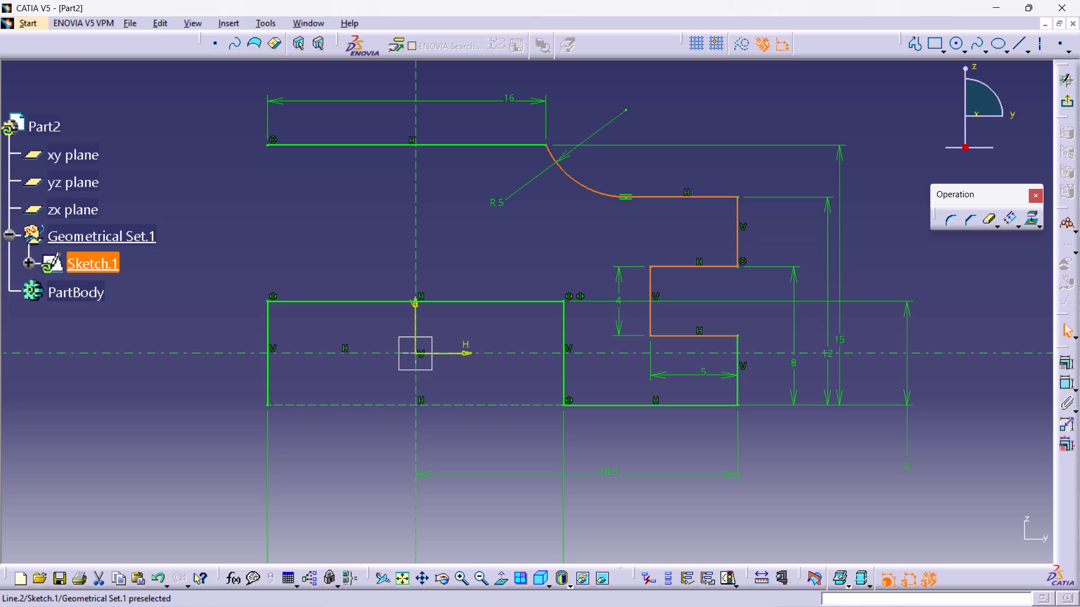
left_click(740, 361, "ctrl")
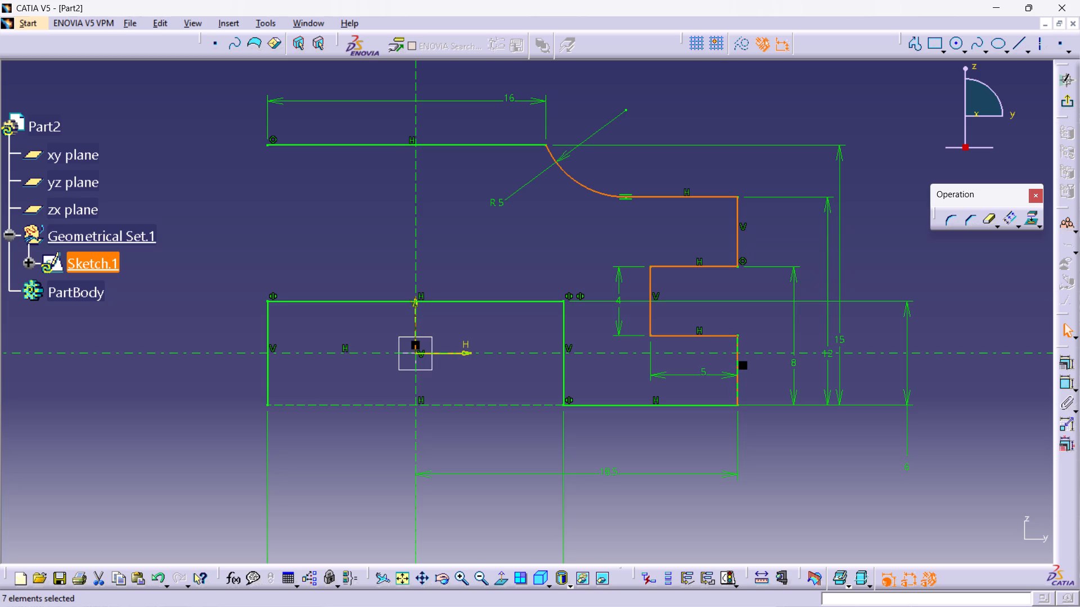
left_click(746, 367, "ctrl")
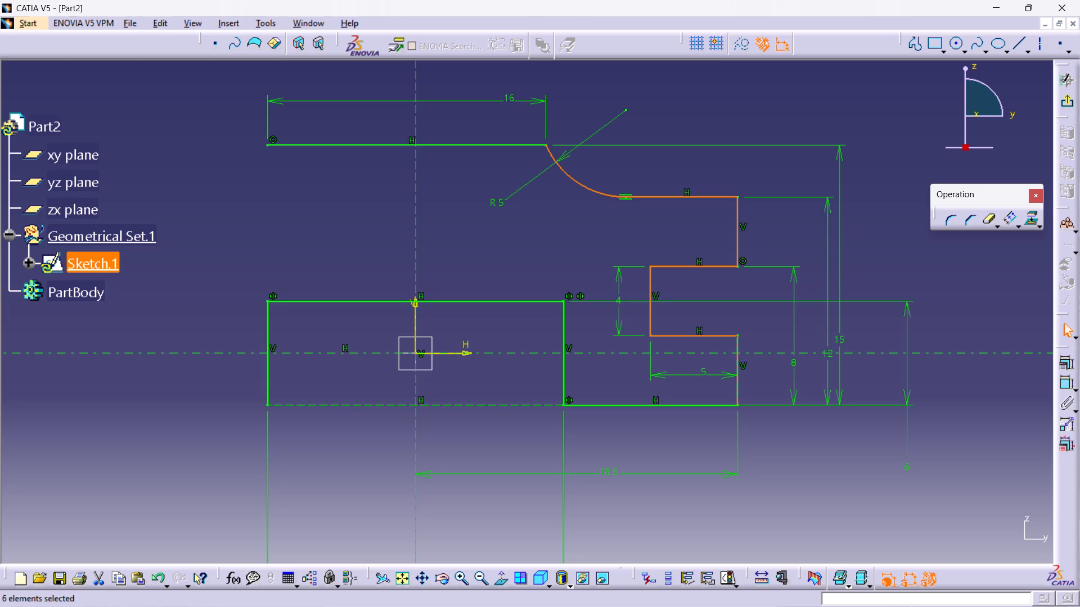
left_click(738, 360, "ctrl")
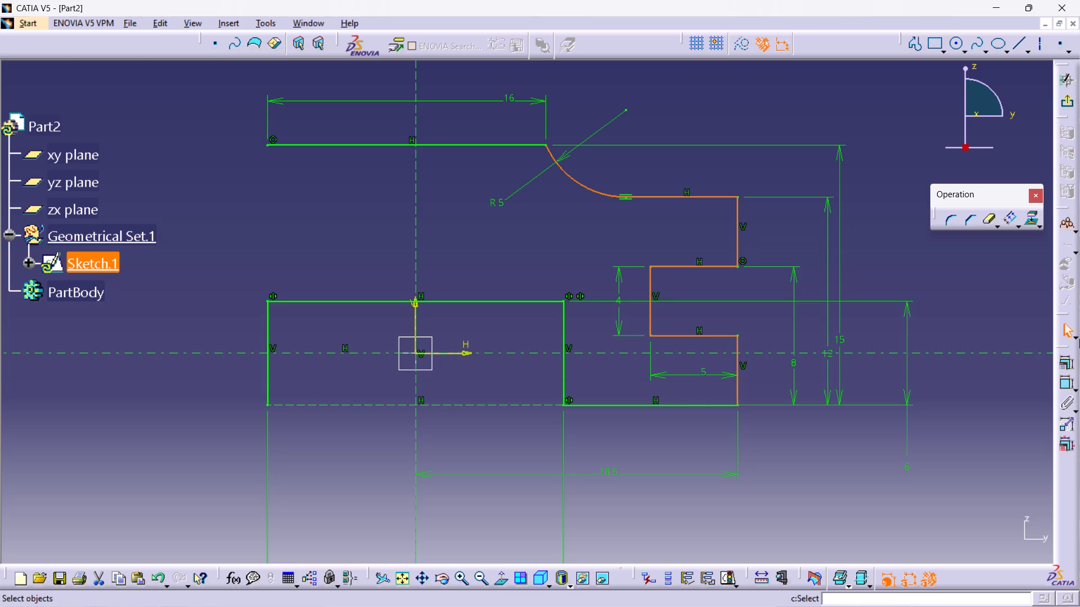
left_click(997, 225)
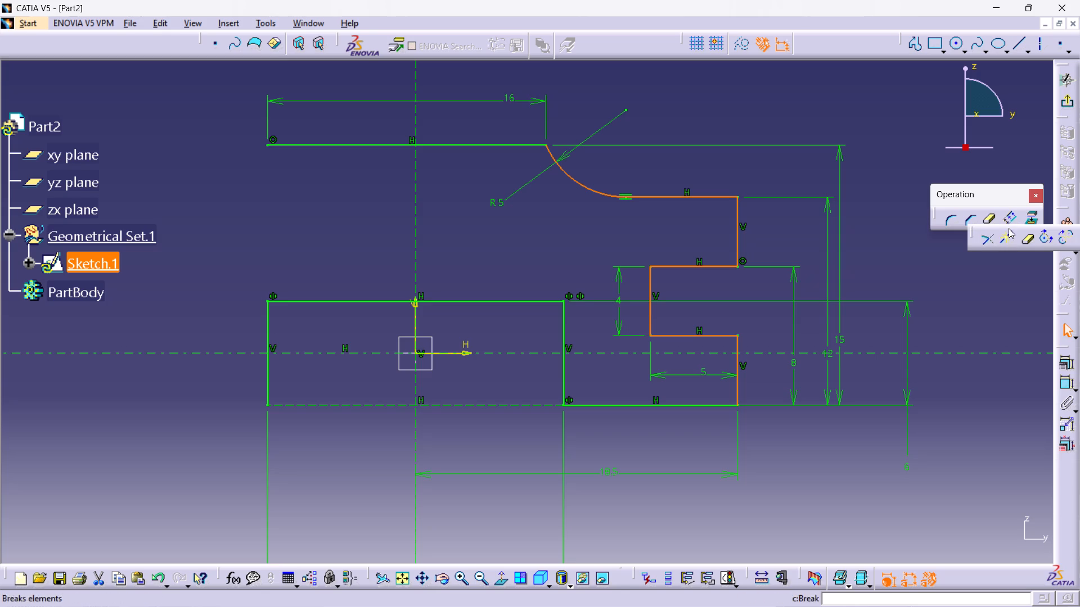
left_click(1011, 306)
left_click(1020, 228)
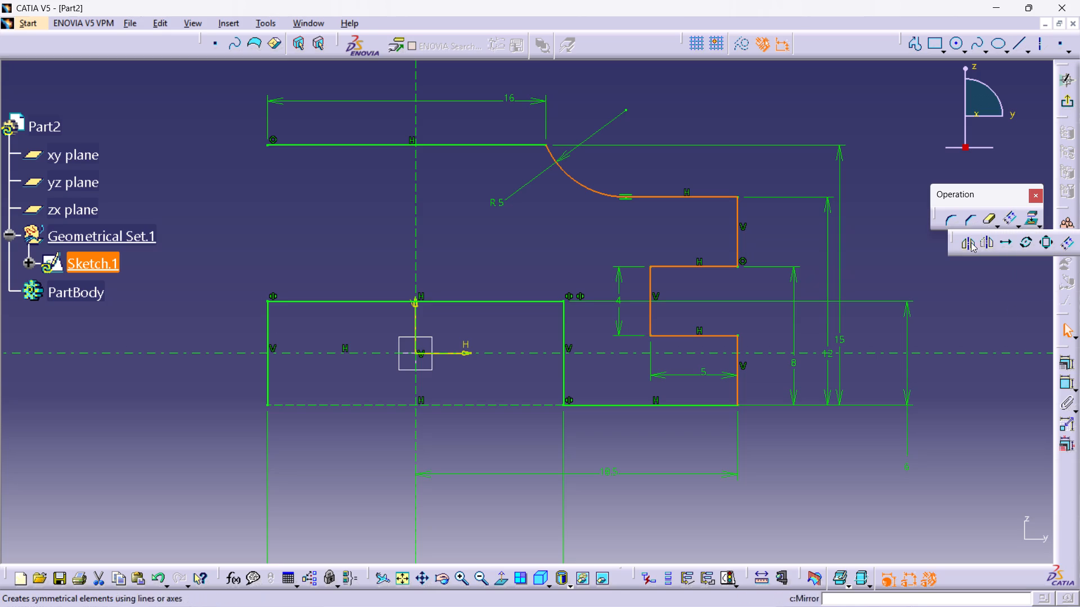
left_click(962, 240)
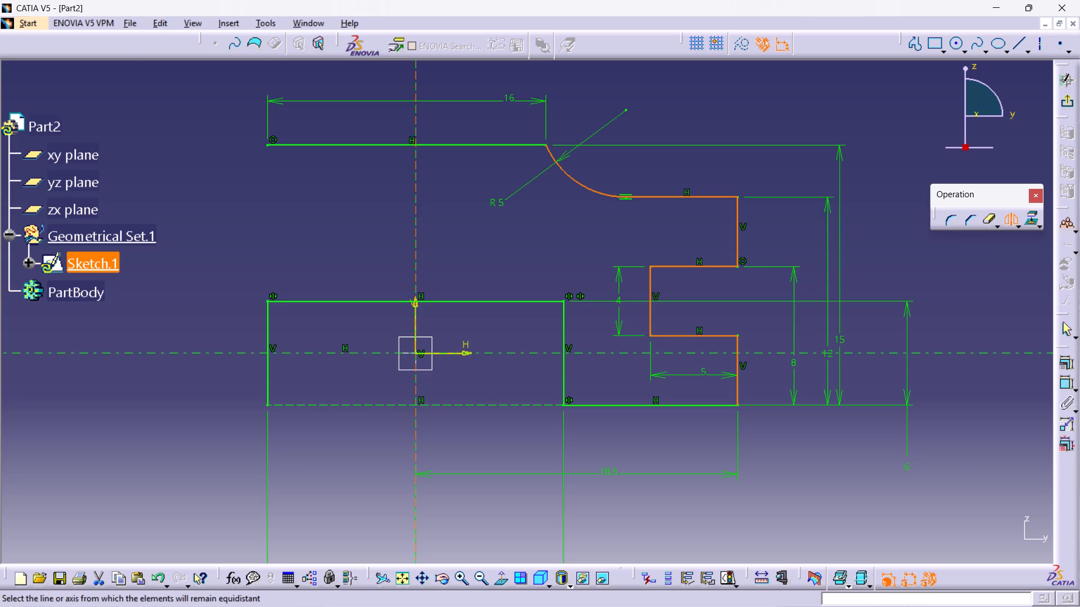
left_click(415, 258)
middle_click_drag(478, 254, 588, 250)
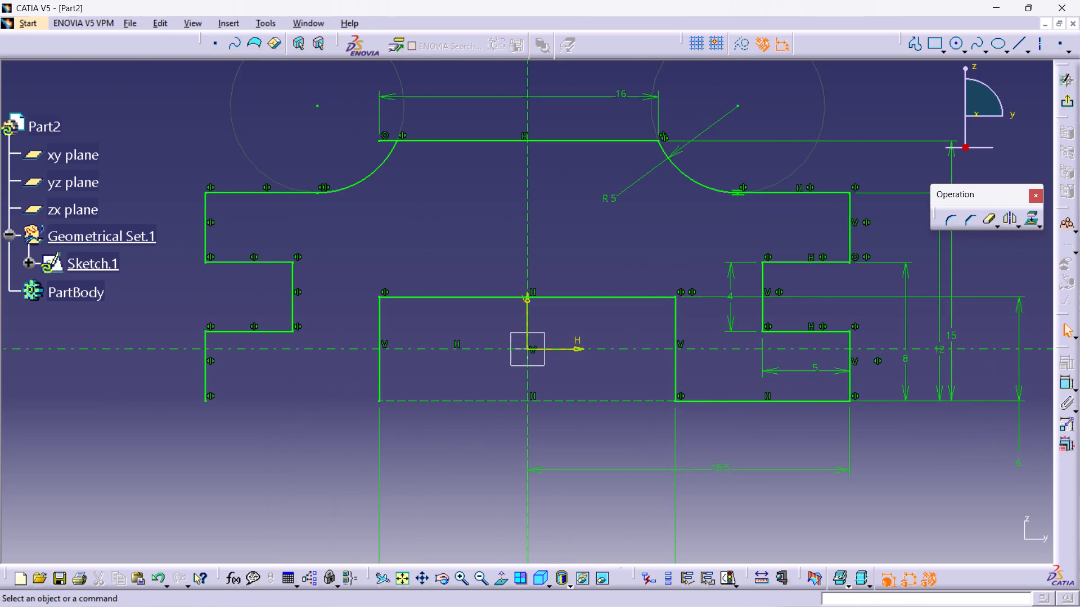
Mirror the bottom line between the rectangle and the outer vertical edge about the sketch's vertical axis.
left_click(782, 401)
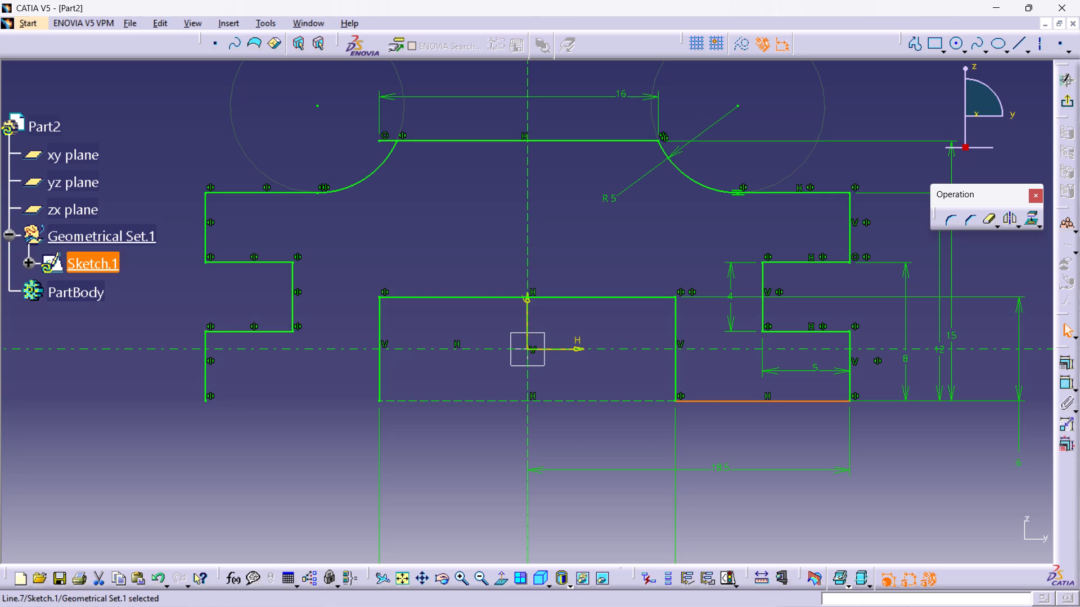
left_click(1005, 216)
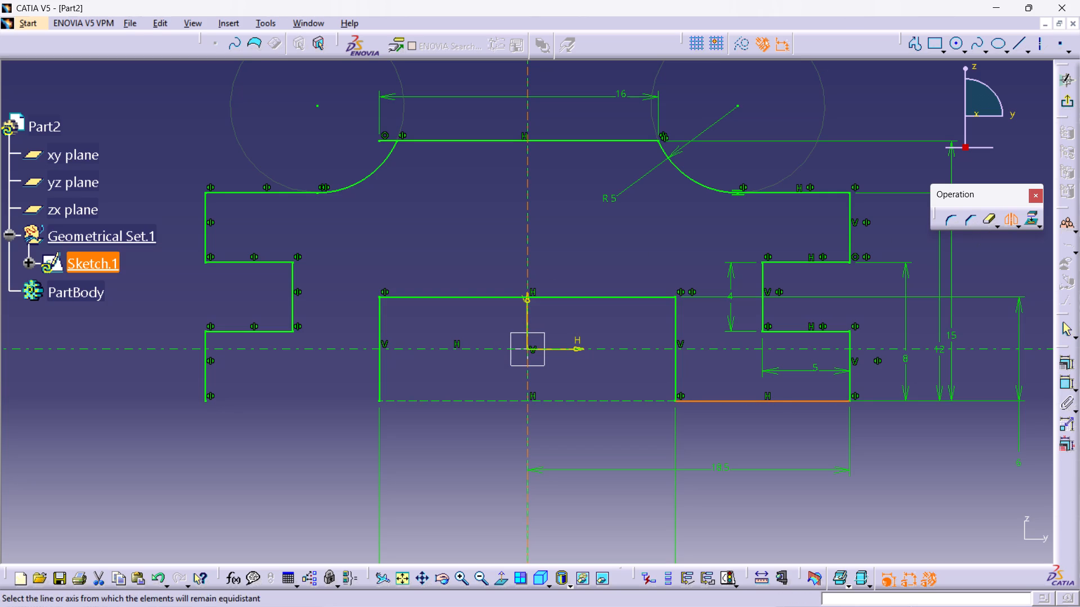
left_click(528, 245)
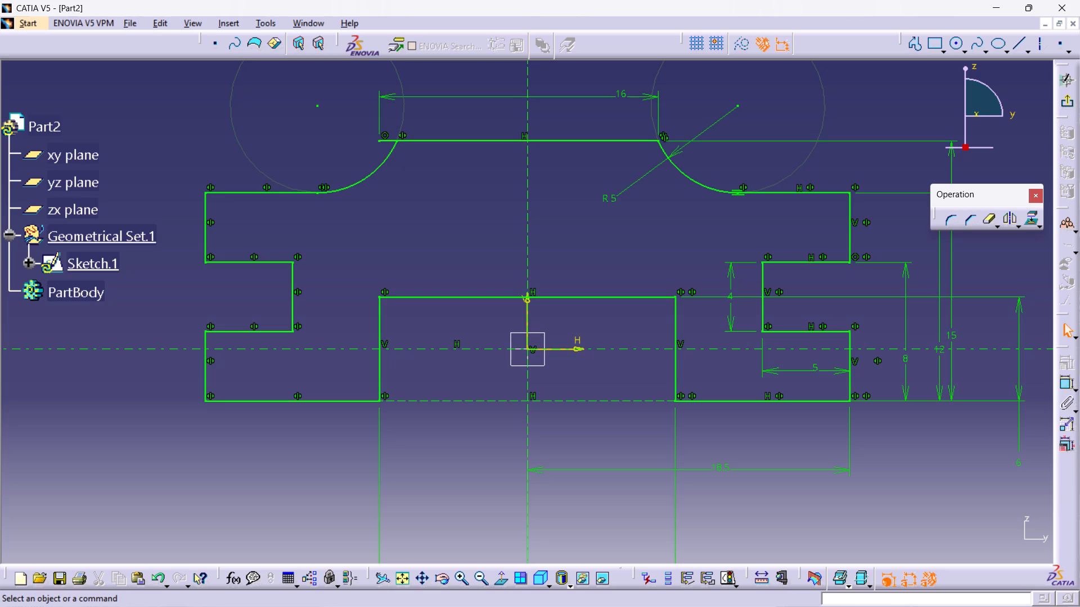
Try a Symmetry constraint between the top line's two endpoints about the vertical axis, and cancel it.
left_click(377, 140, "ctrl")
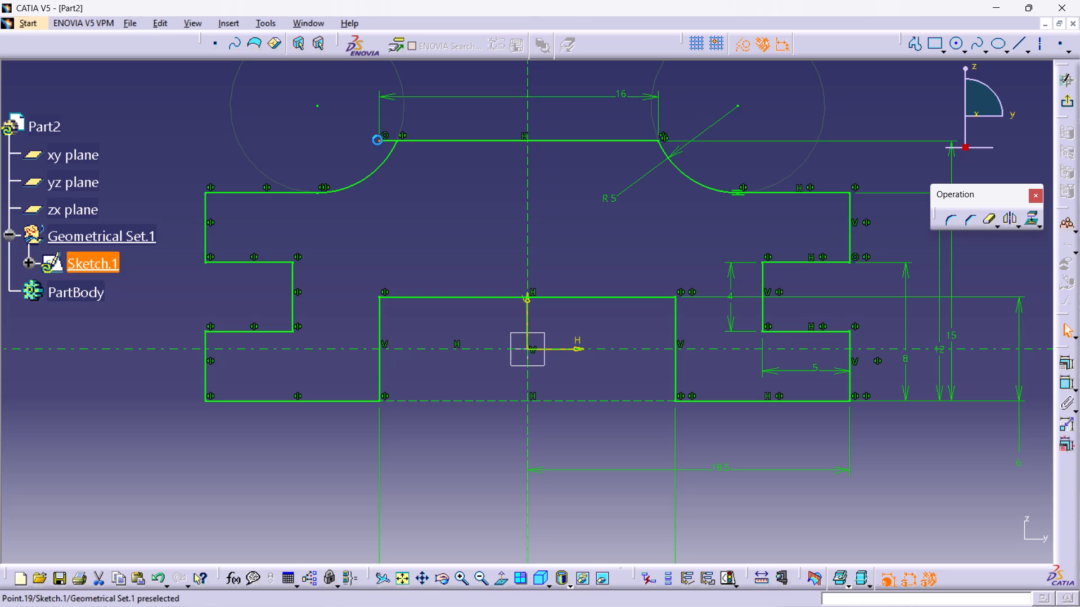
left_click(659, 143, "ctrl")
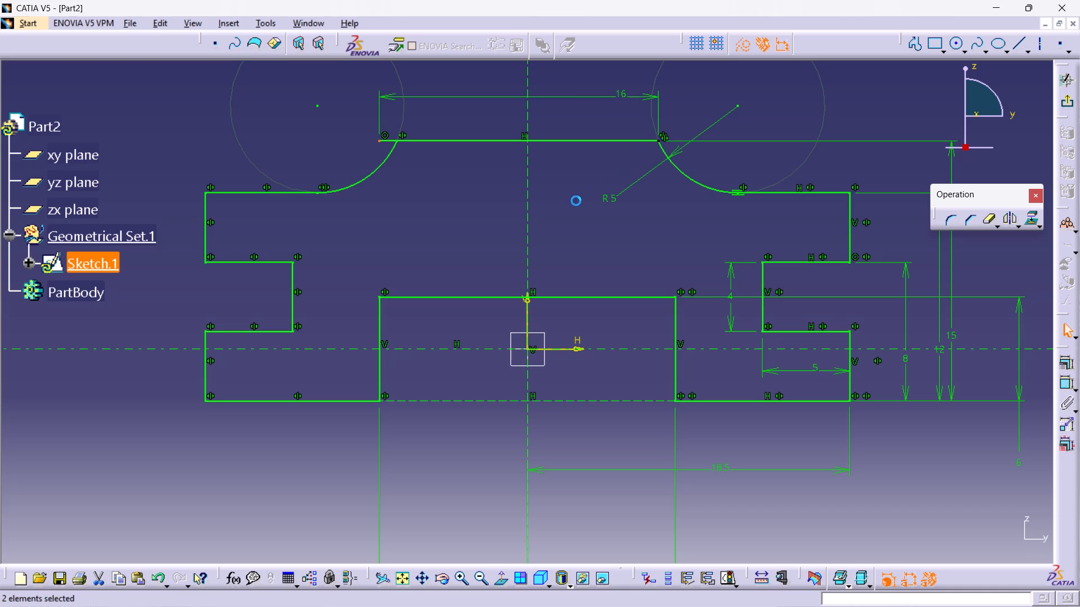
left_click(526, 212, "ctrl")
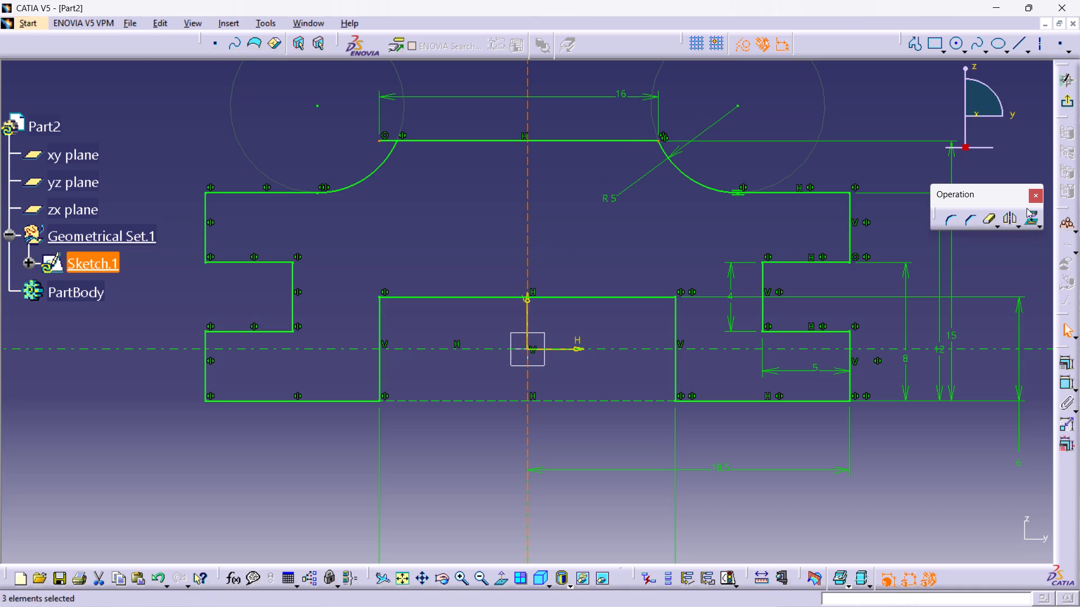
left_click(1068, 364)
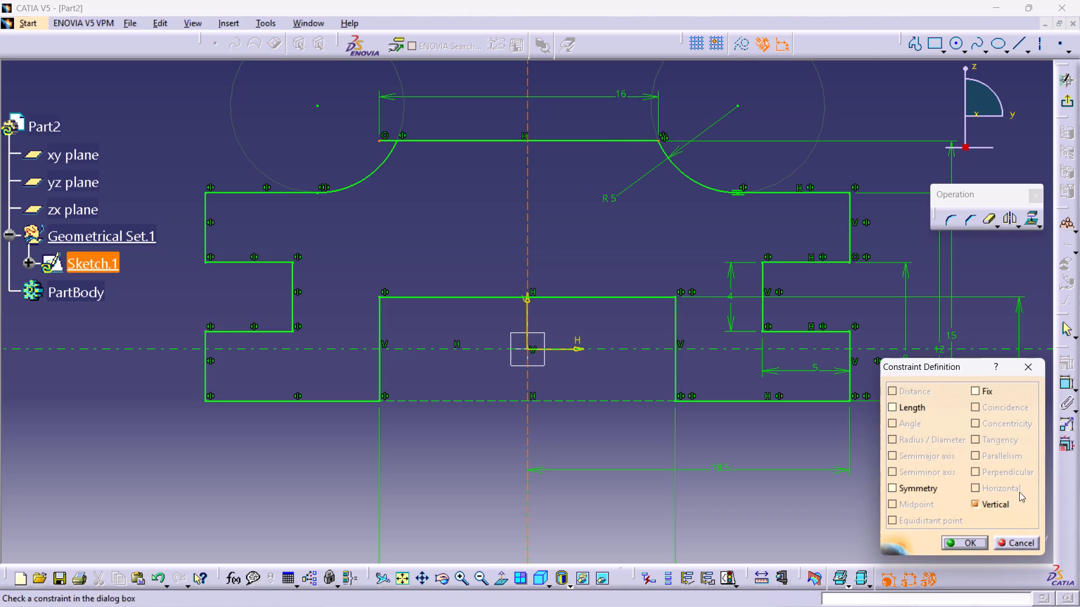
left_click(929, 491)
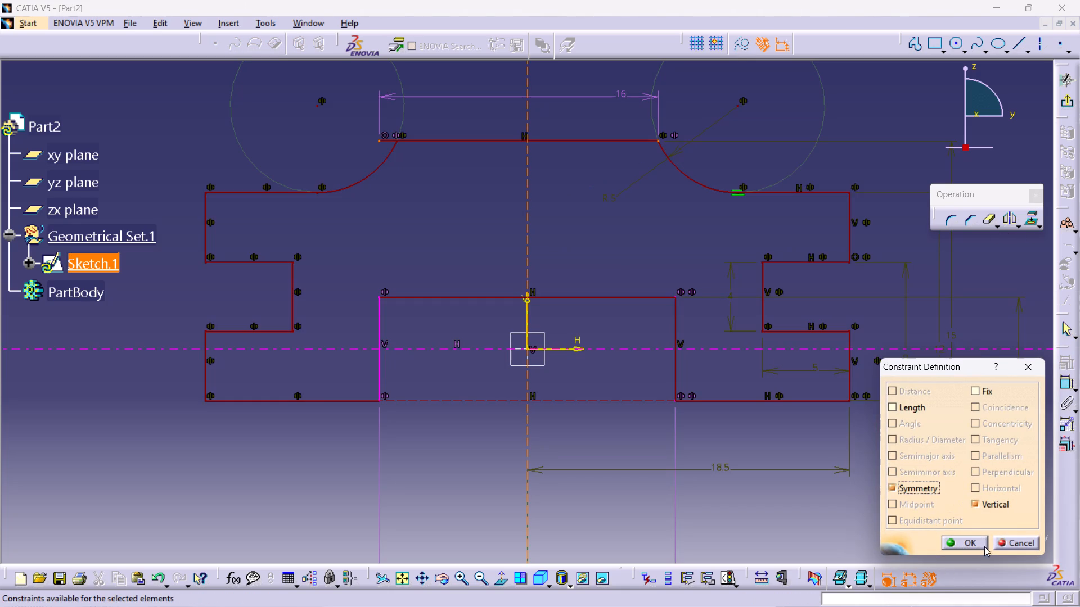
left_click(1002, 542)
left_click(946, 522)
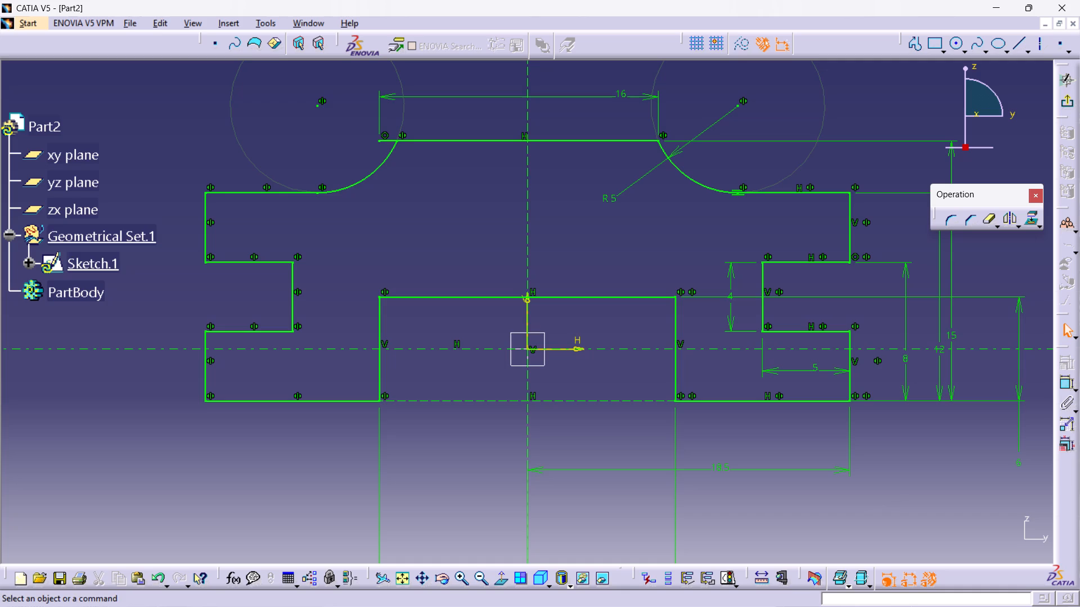
Undo the mirroring of the bottom line and of the arc, step and notch profile, and clear the selection.
key("ctrl+z")
key("ctrl+z")
key("ctrl+z")
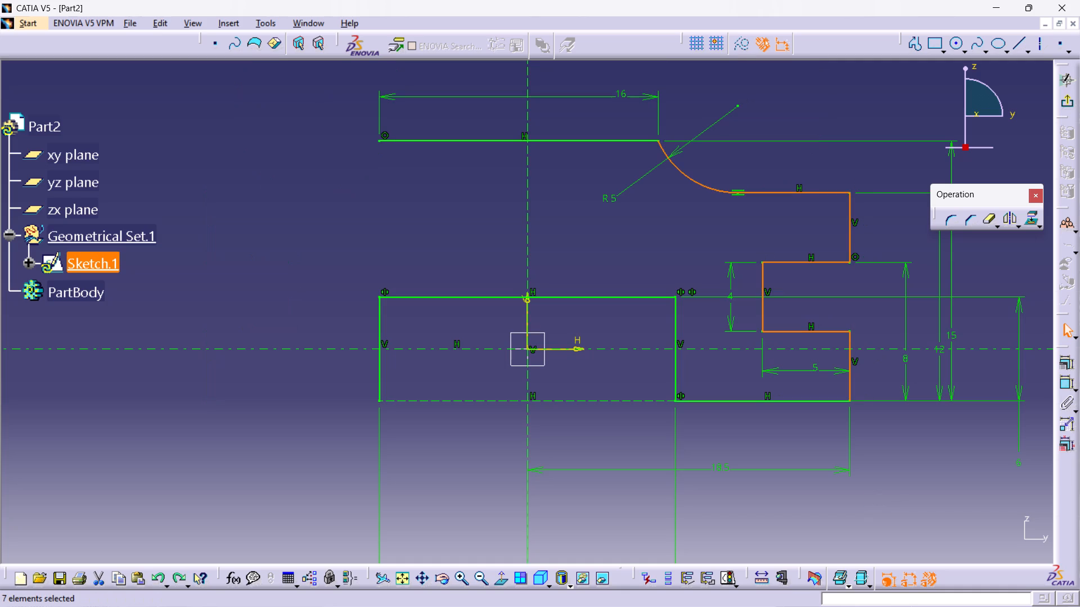
left_click(619, 231)
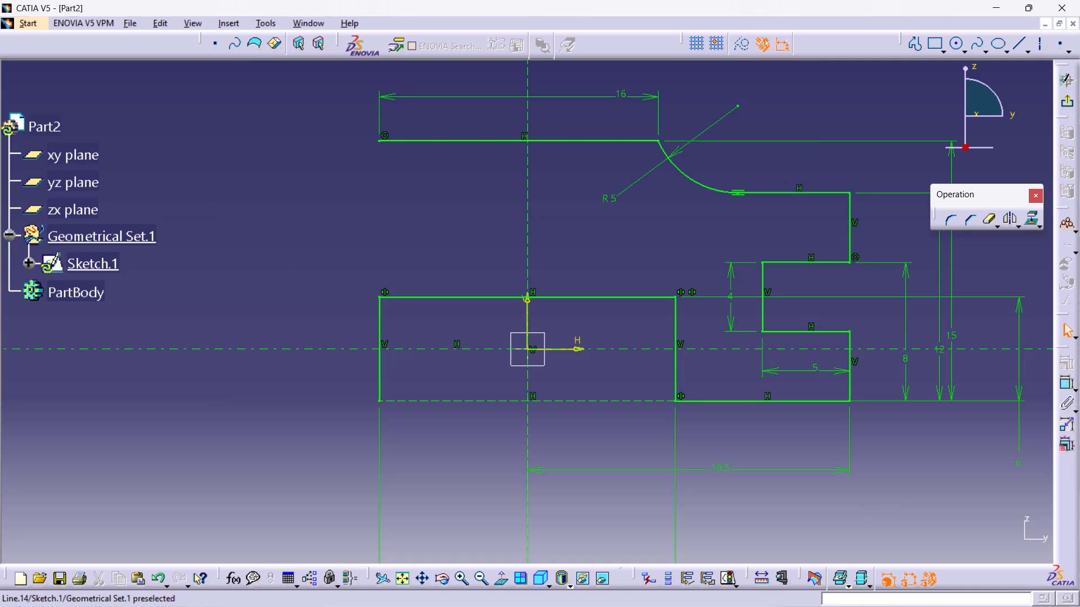
Apply a Symmetry constraint to the top line's two endpoints about the sketch's vertical axis.
left_click(378, 141)
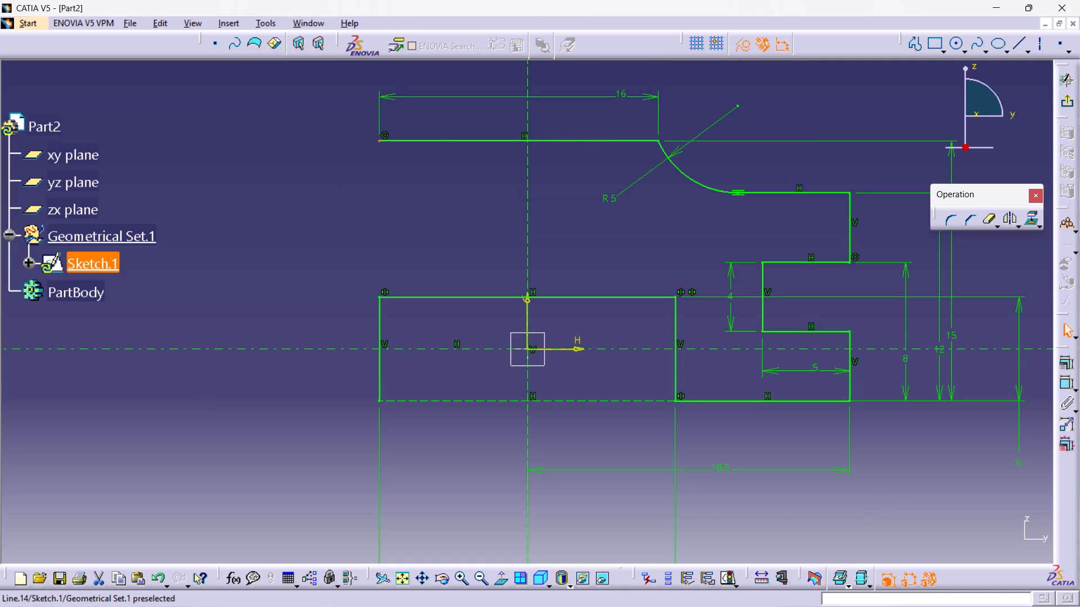
left_click(659, 141, "ctrl")
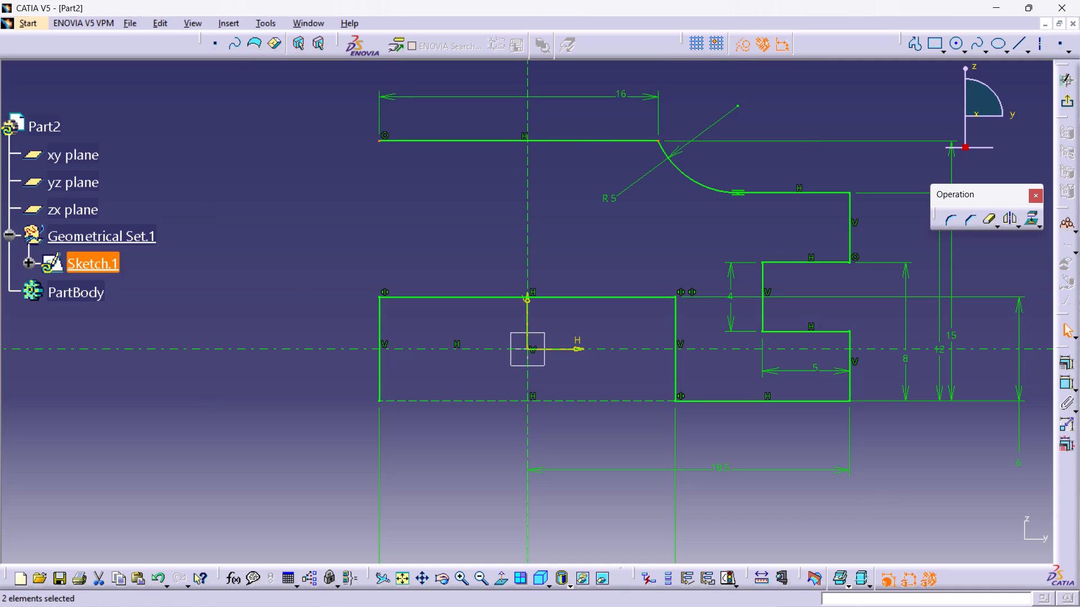
left_click(529, 209, "ctrl")
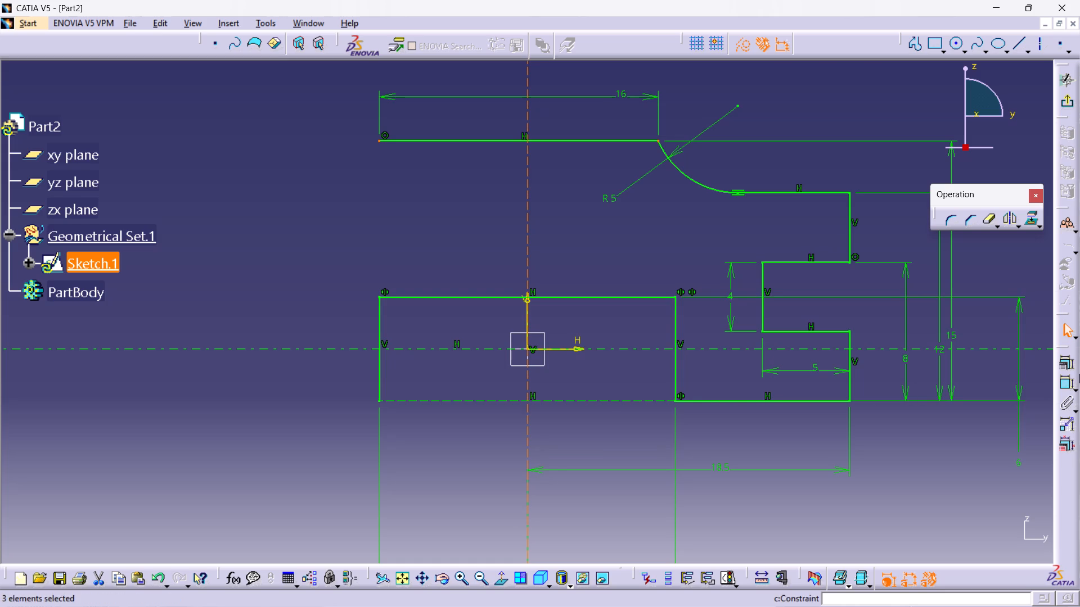
left_click(1065, 357)
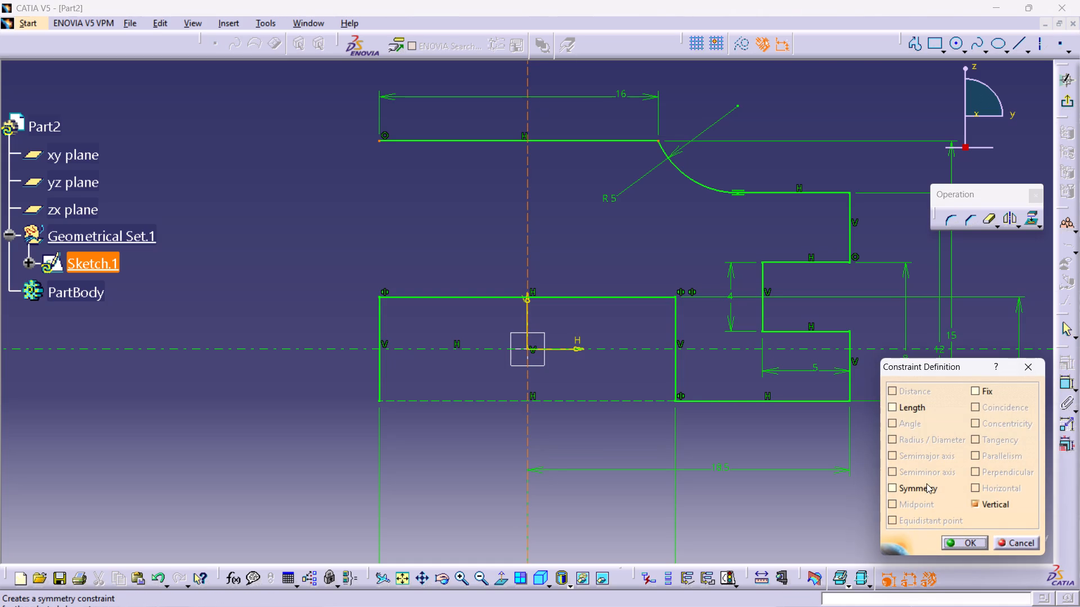
left_click(924, 488)
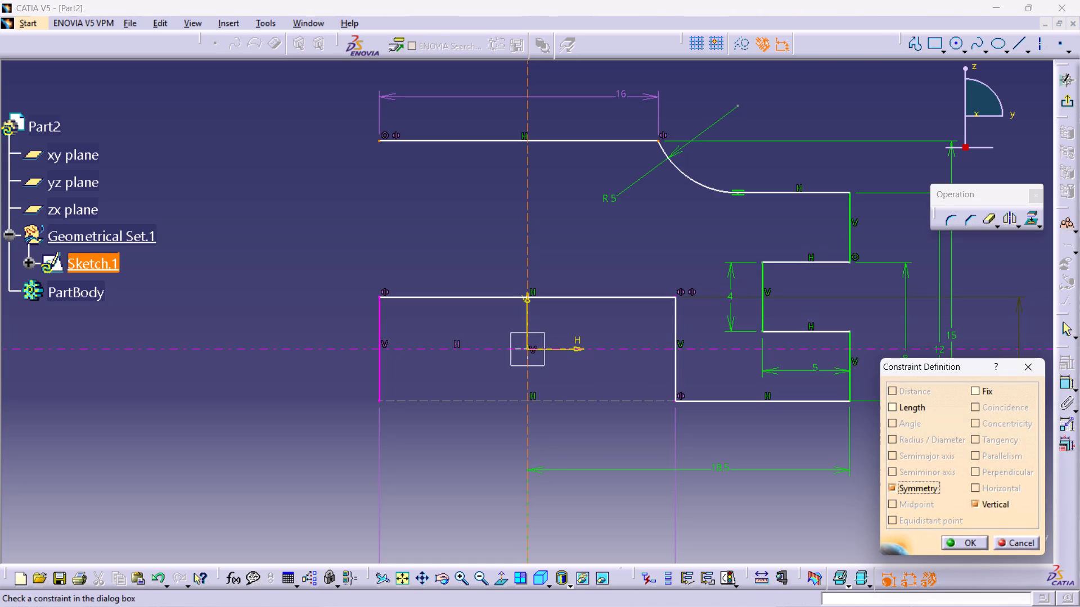
left_click(964, 546)
left_click(914, 525)
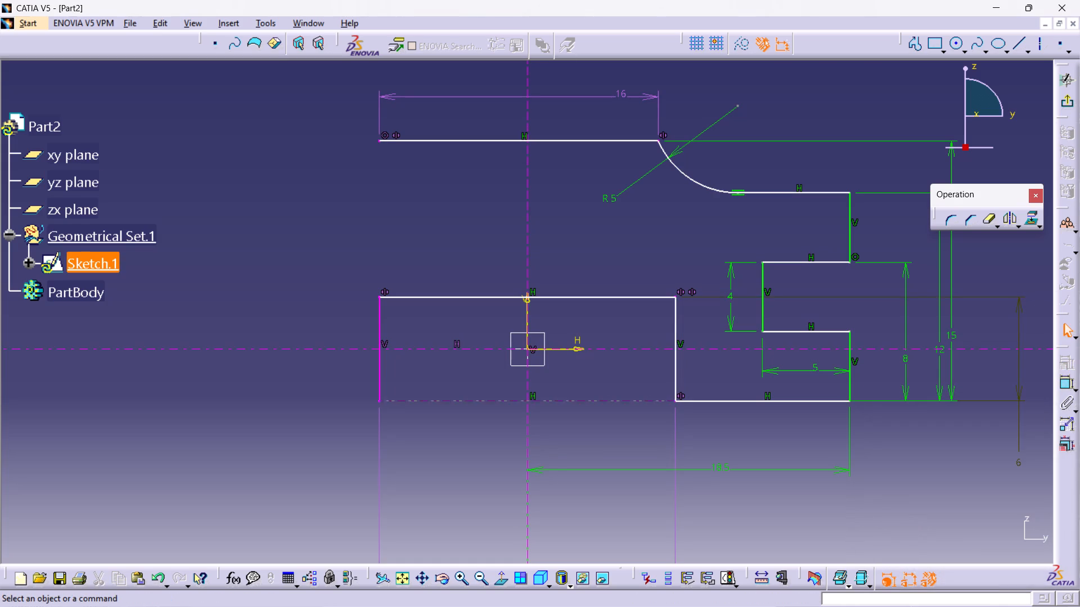
Delete the top line's 16 mm length dimension.
middle_click_drag(389, 450, 380, 132)
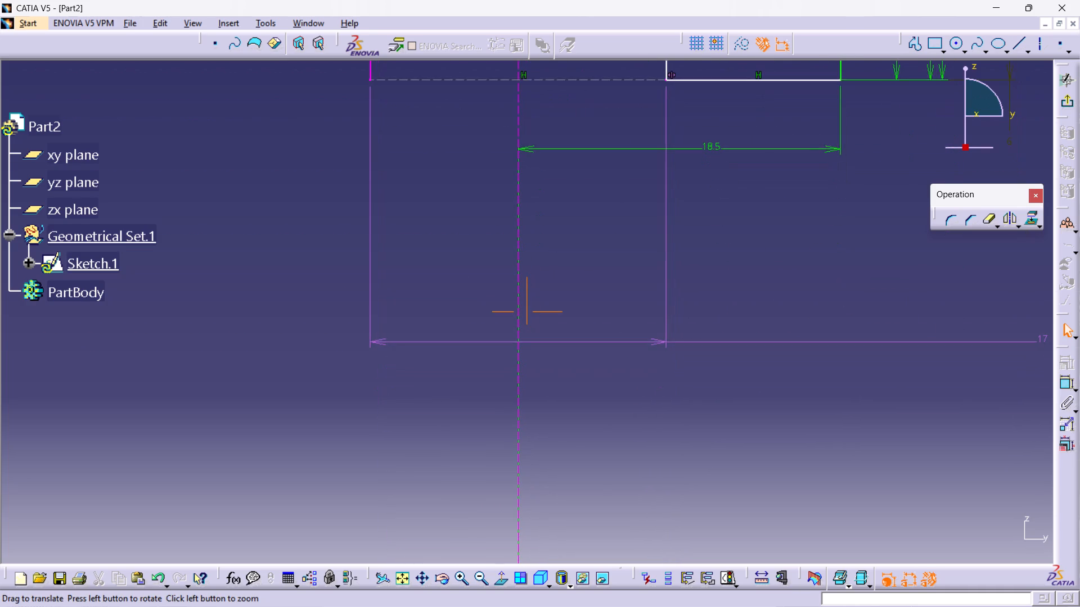
middle_click_drag(380, 132, 380, 223)
middle_click_drag(641, 287, 499, 188)
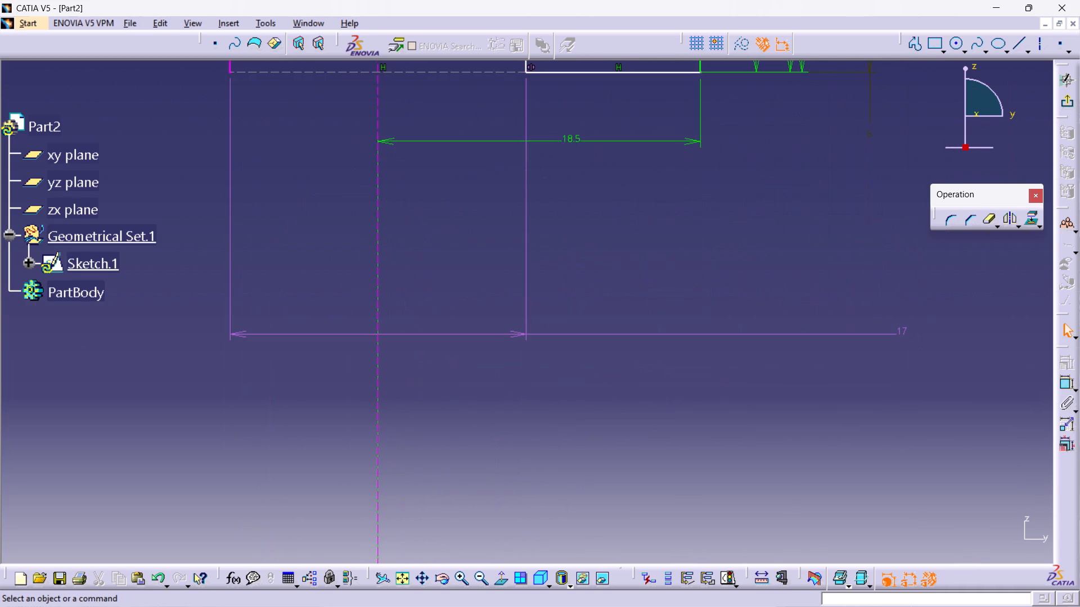
middle_click_drag(797, 284, 769, 423, "ctrl")
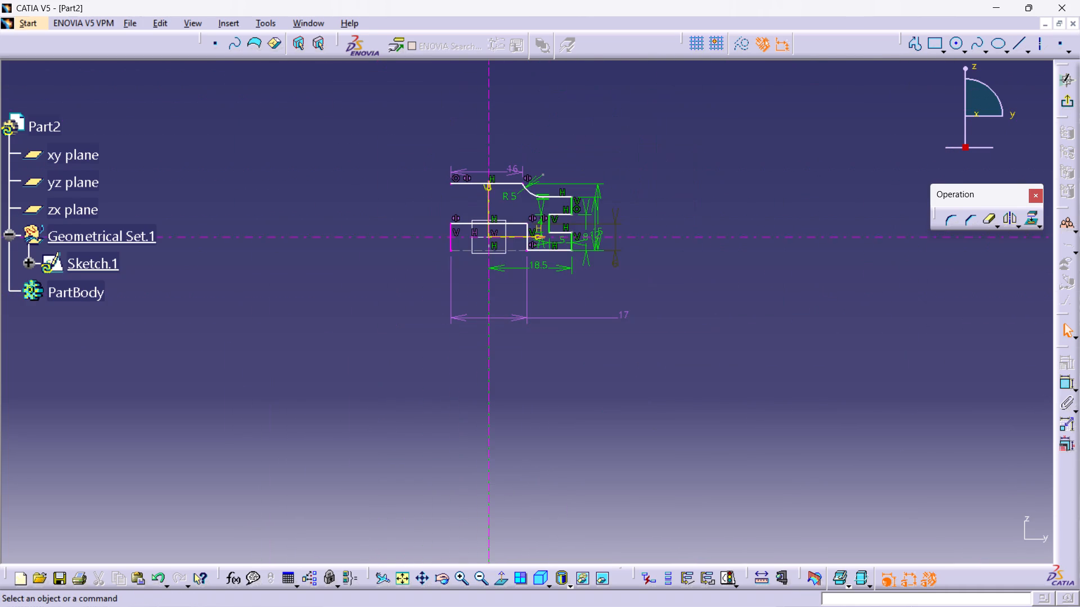
middle_click_drag(709, 244, 630, 118, "ctrl")
middle_click_drag(633, 180, 632, 387)
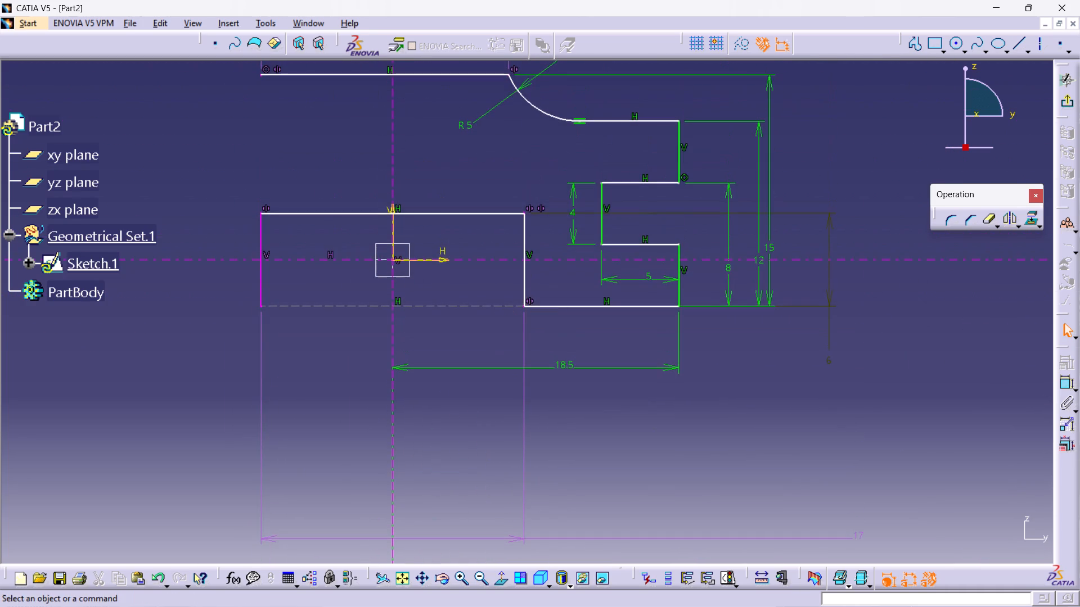
middle_click_drag(571, 135, 573, 246)
right_click(488, 148)
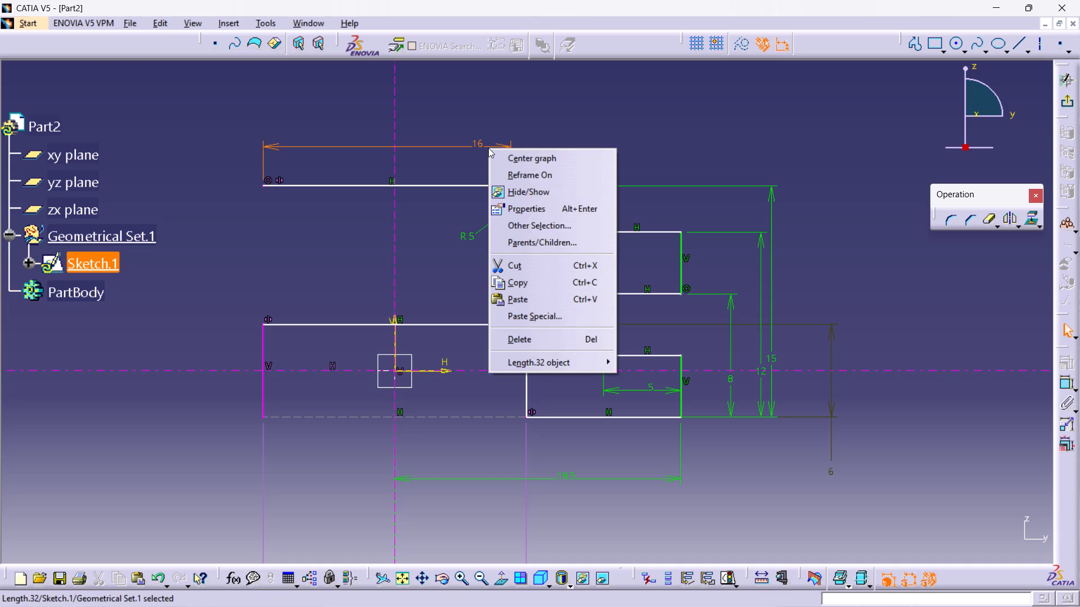
left_click(564, 345)
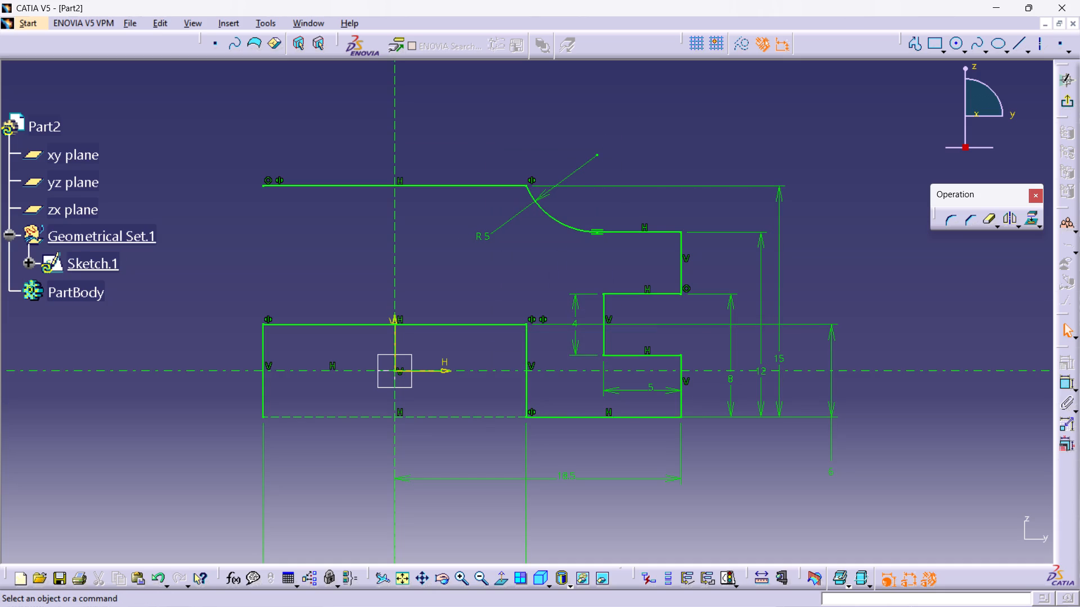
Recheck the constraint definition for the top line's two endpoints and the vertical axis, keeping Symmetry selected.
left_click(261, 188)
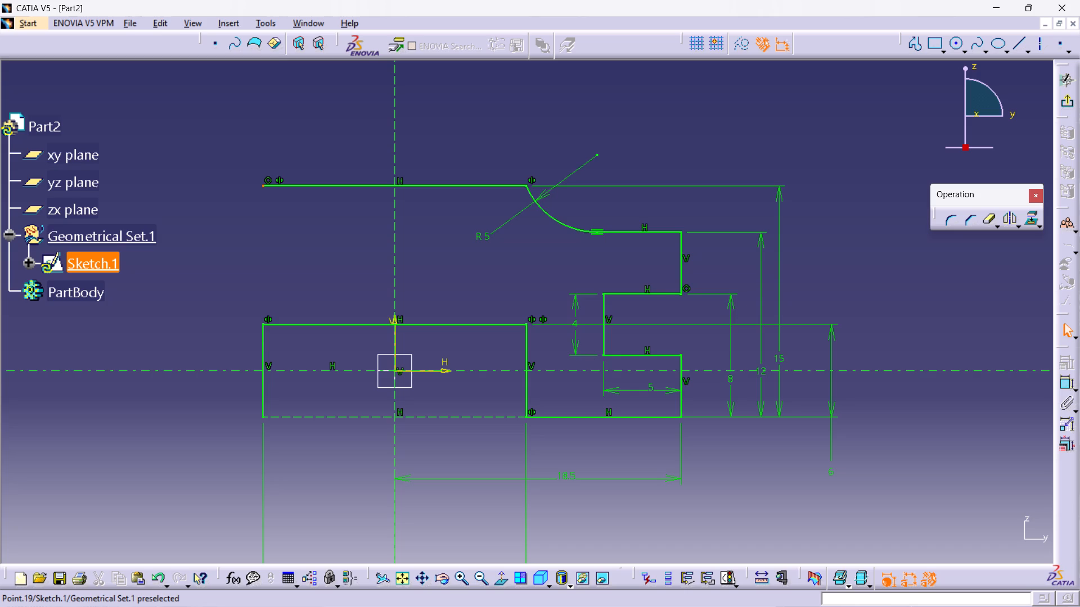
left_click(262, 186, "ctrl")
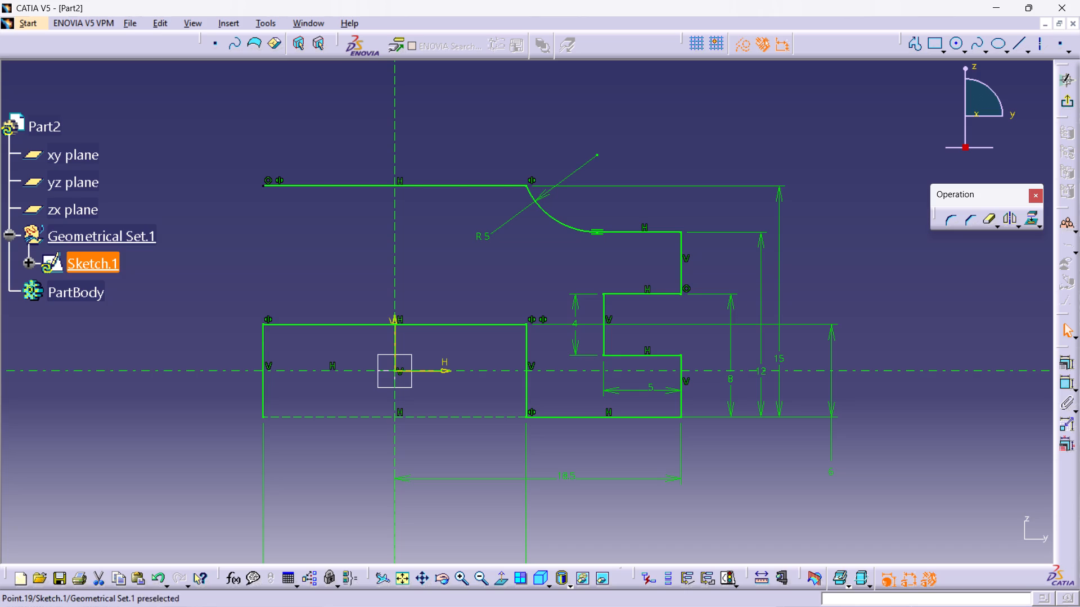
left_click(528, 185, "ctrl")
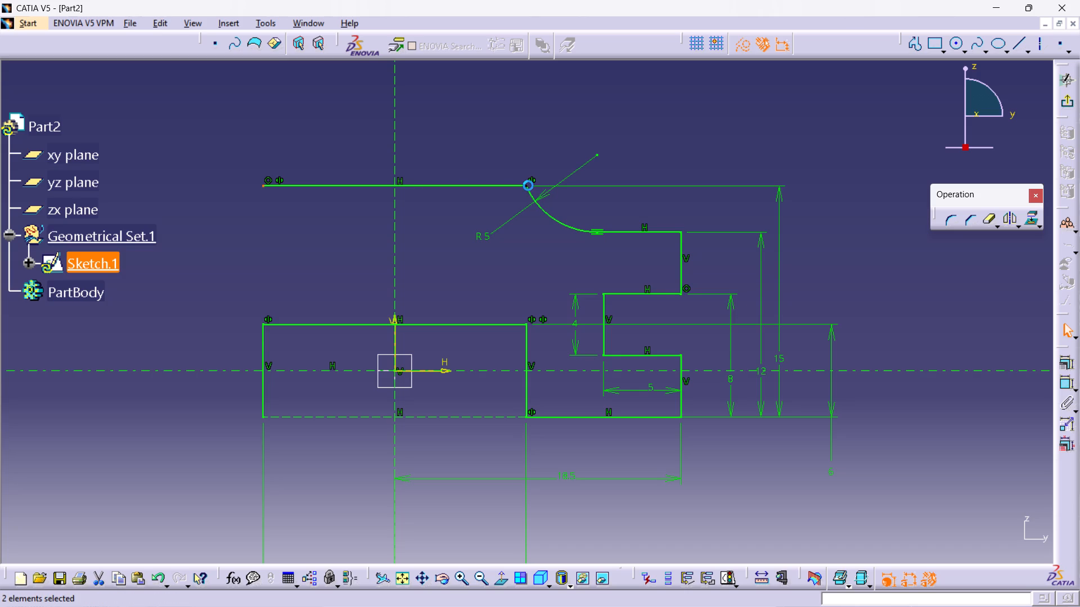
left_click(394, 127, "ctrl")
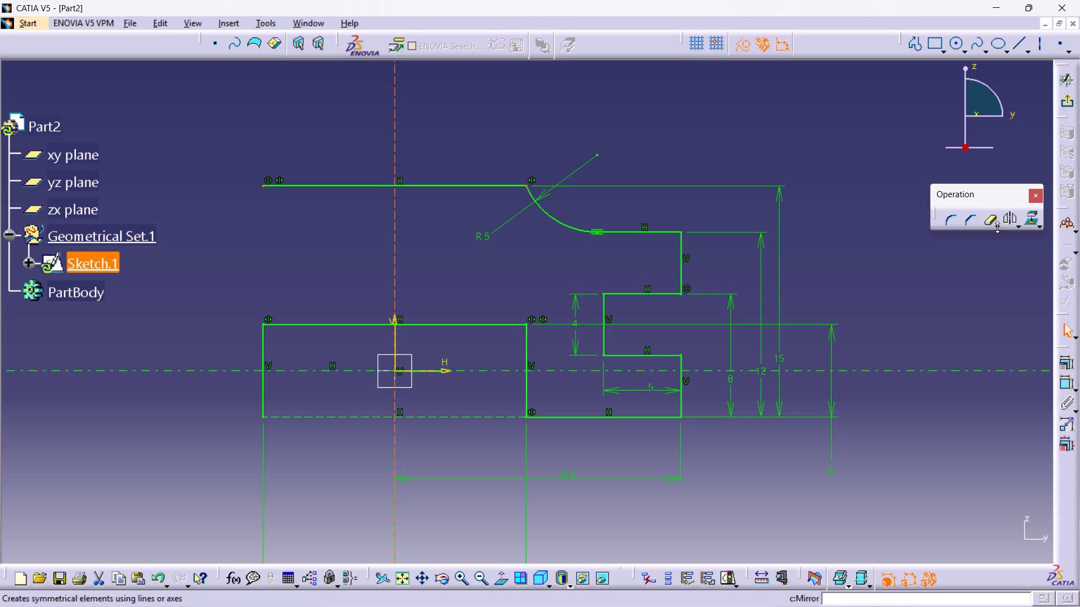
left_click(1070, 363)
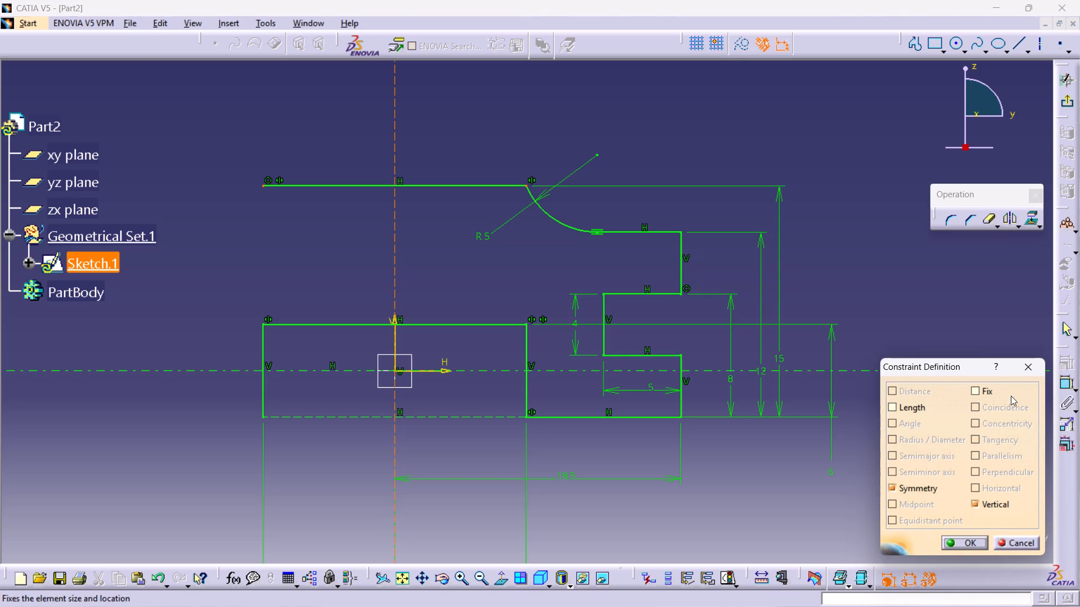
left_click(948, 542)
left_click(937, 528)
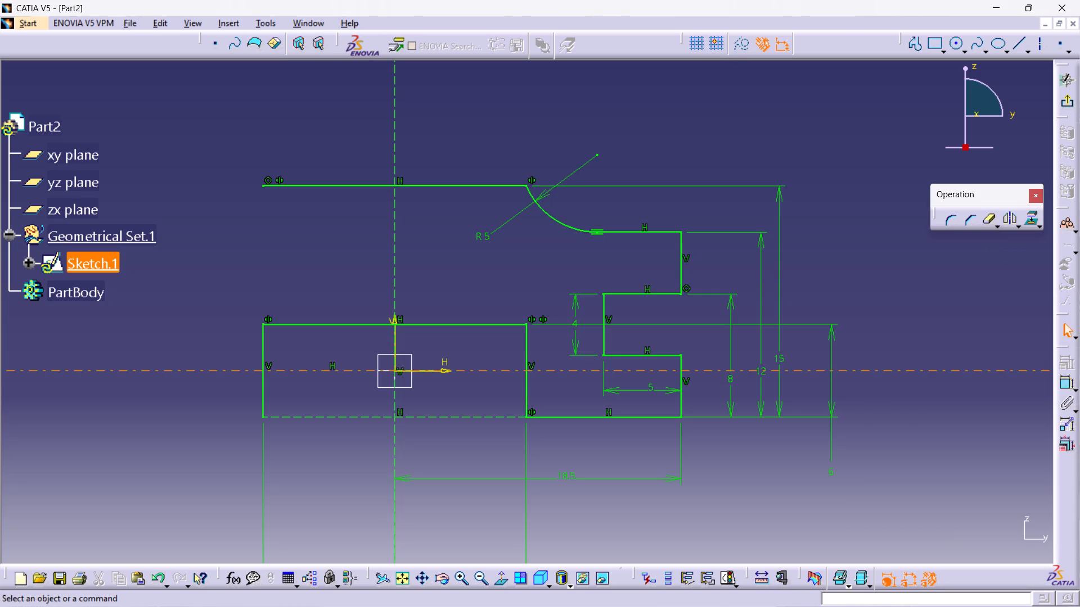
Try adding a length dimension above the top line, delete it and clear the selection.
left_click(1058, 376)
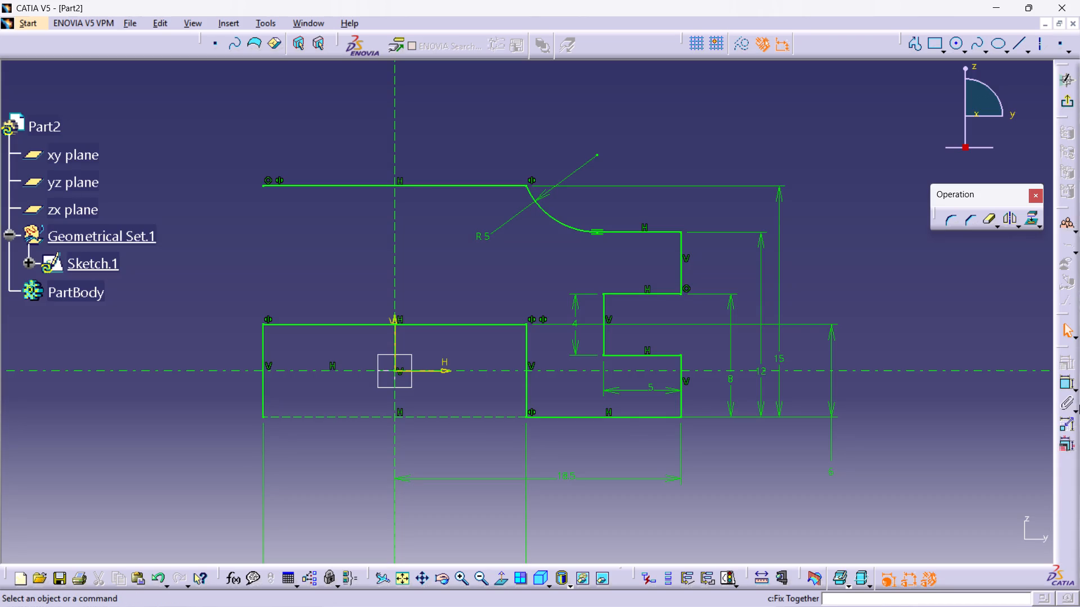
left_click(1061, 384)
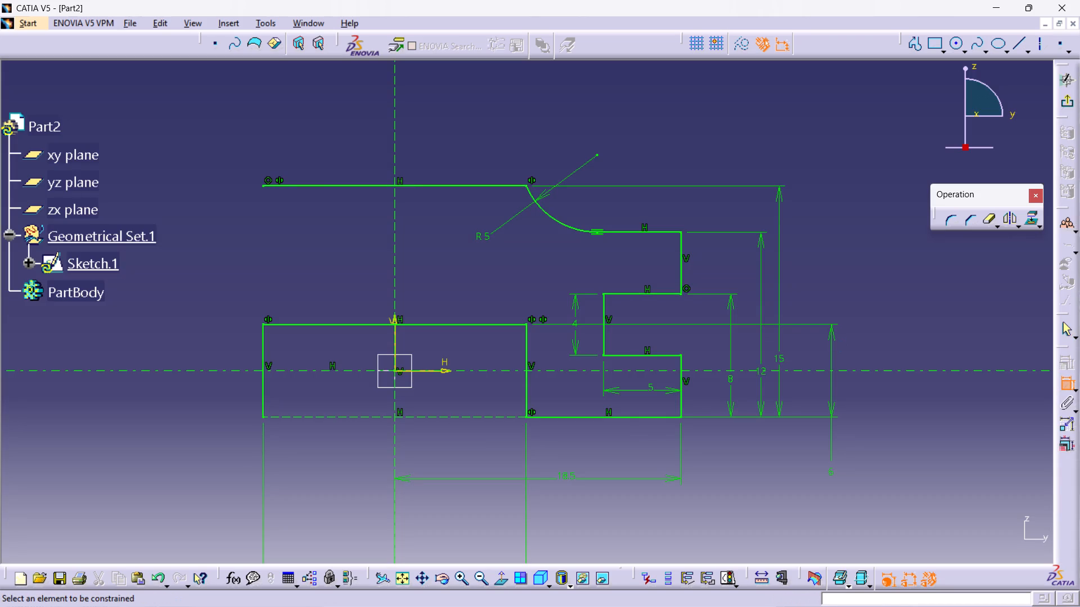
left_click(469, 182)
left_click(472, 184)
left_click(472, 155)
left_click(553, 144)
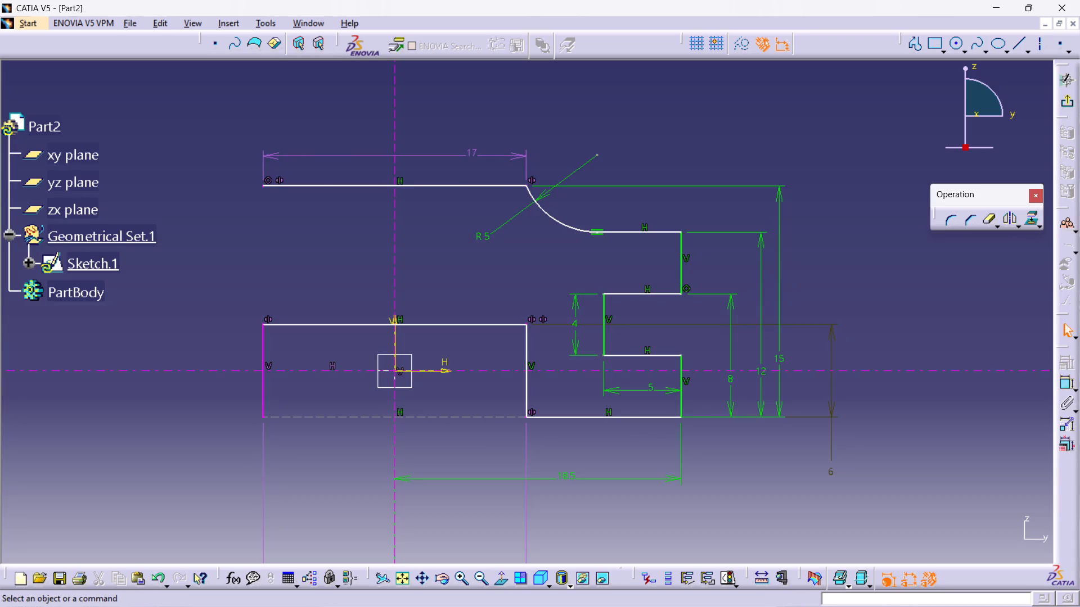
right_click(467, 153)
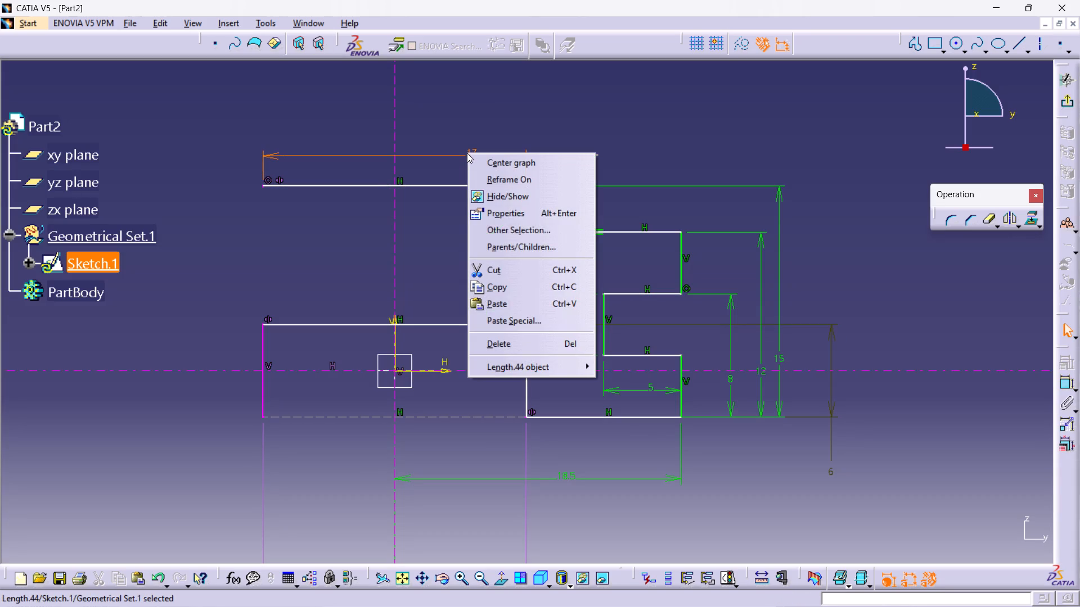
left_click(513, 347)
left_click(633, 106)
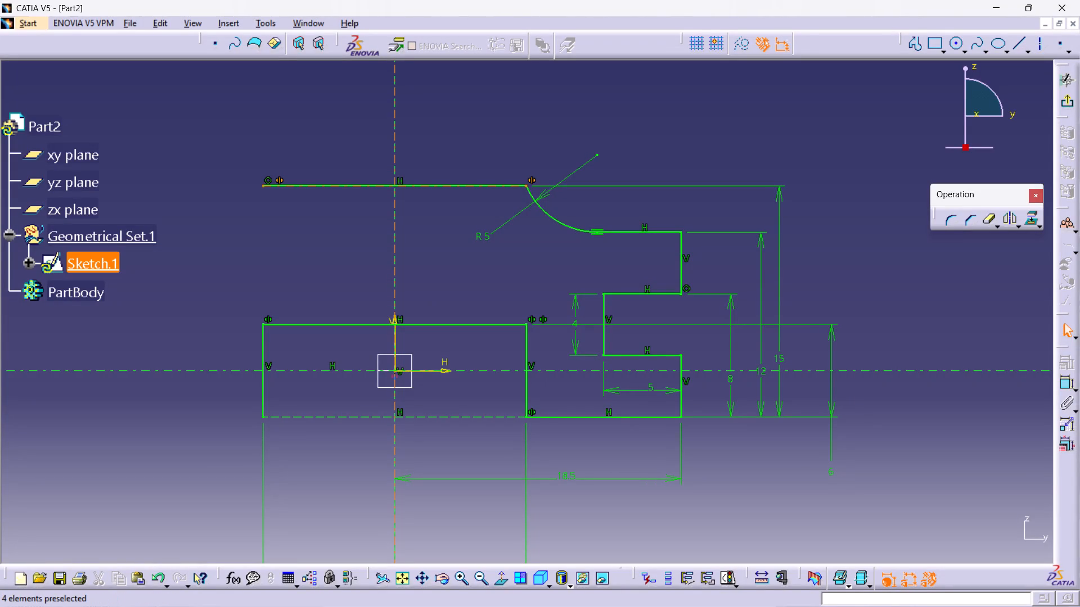
Delete the coincidence constraint at the top line's left endpoint.
right_click(264, 178)
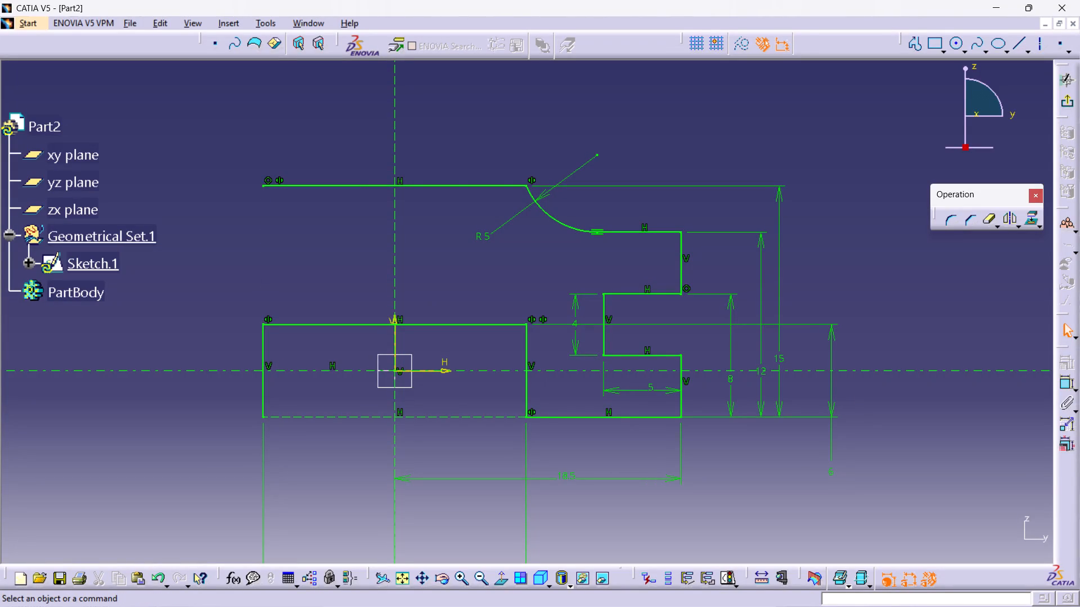
right_click(268, 175)
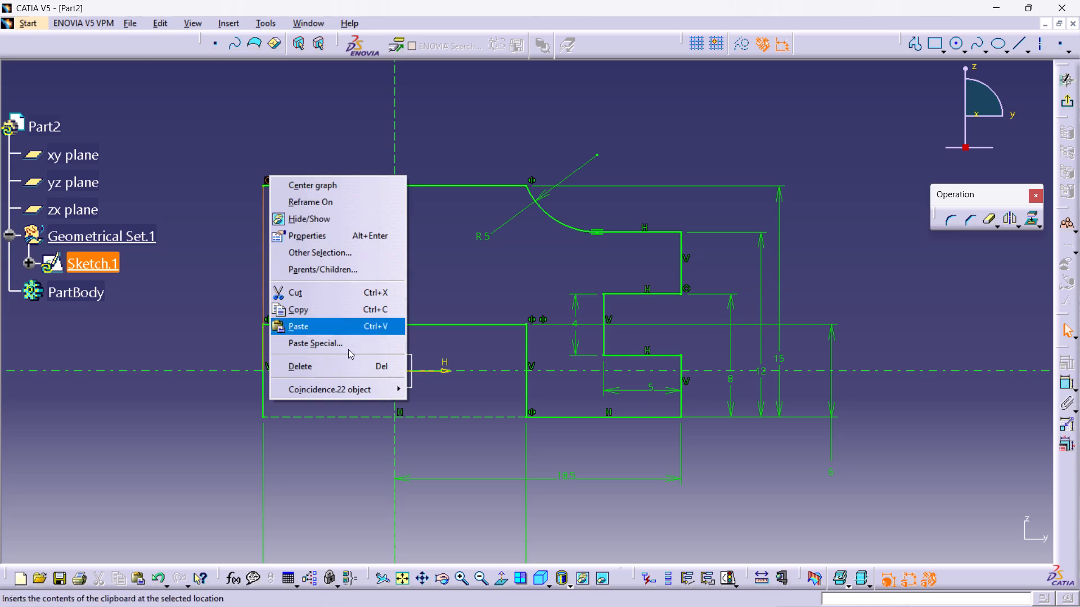
left_click(358, 366)
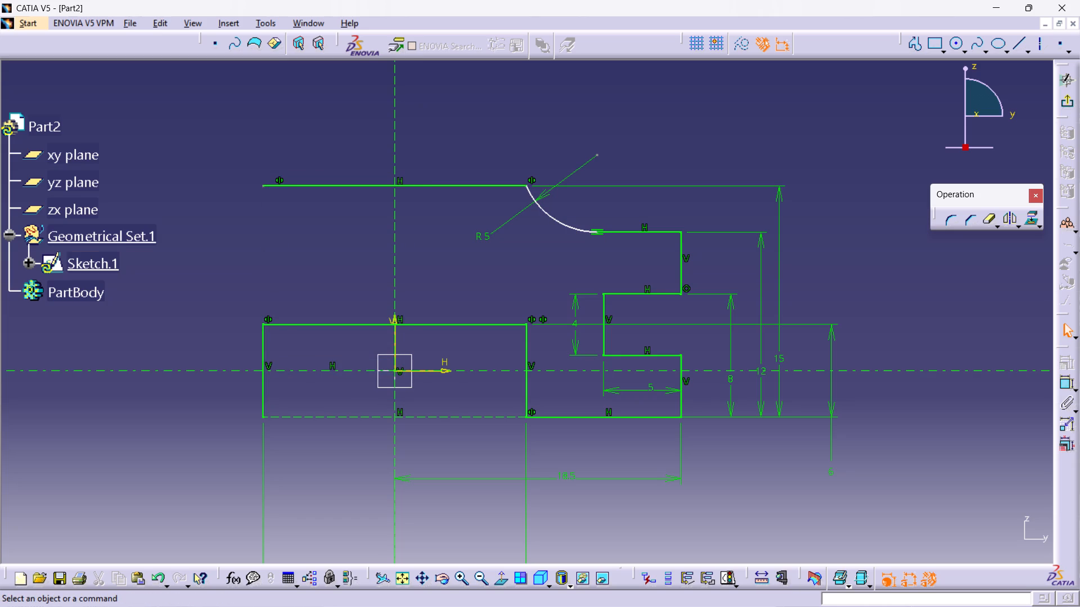
Add a length dimension above the top line and set it to 16 mm.
double_click(1061, 386)
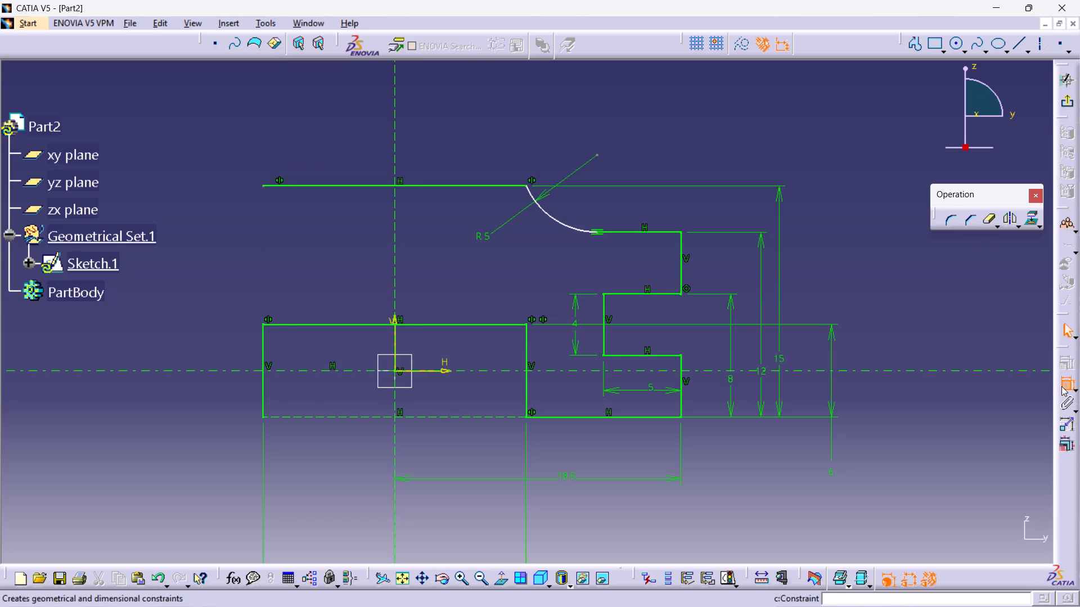
left_click(469, 184)
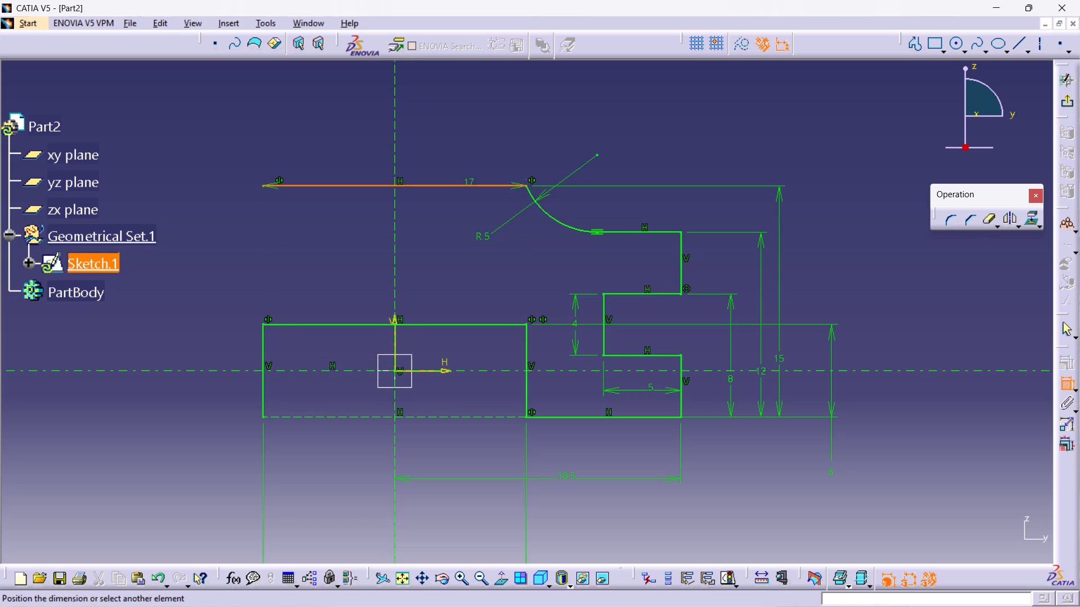
left_click(469, 161)
double_click(467, 161)
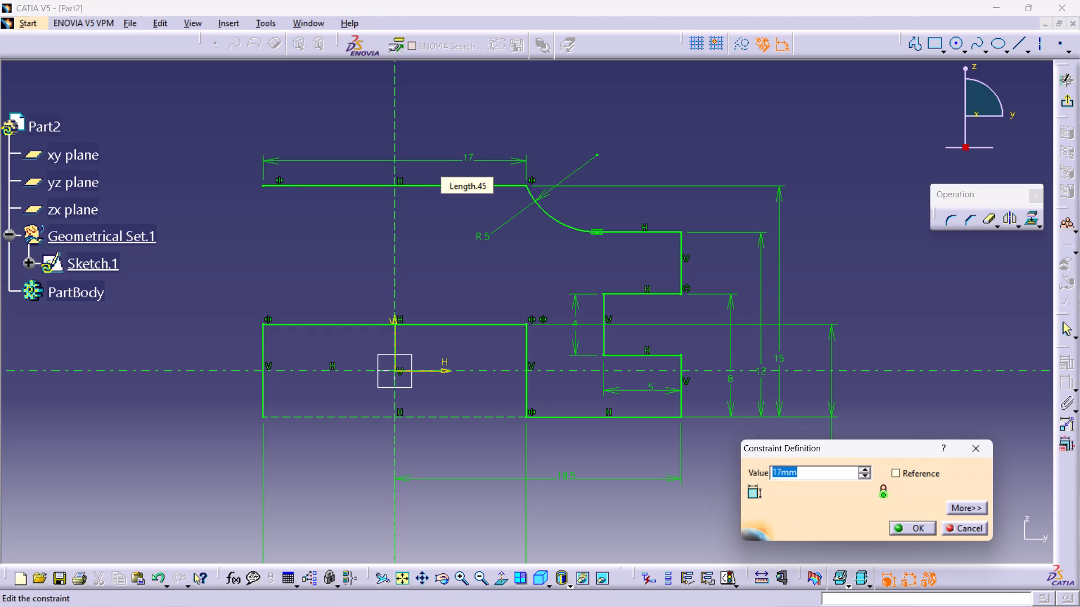
type("16")
key("Return")
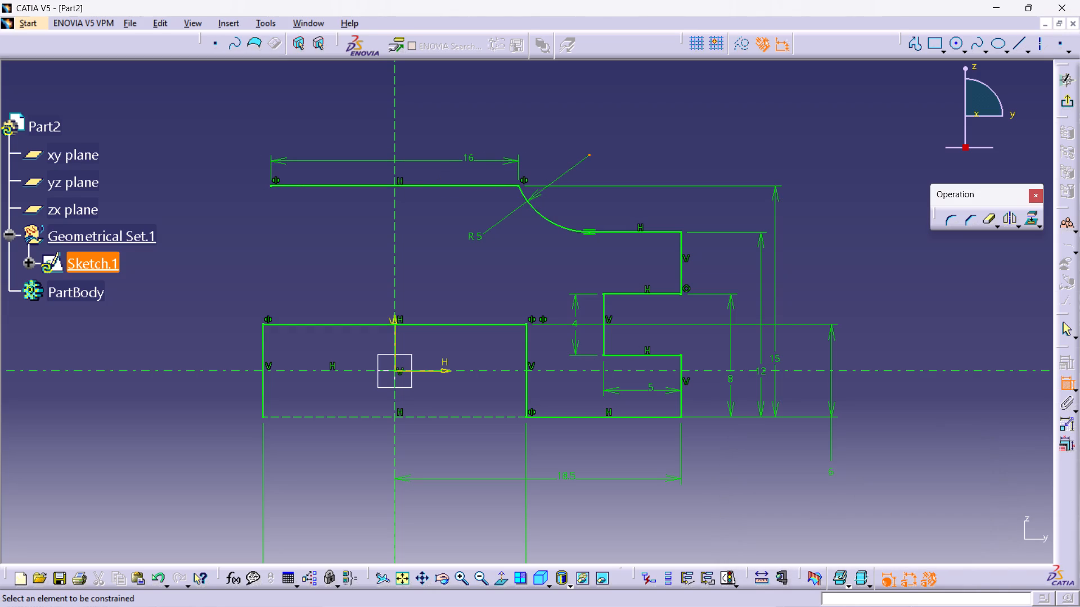
double_click(721, 151)
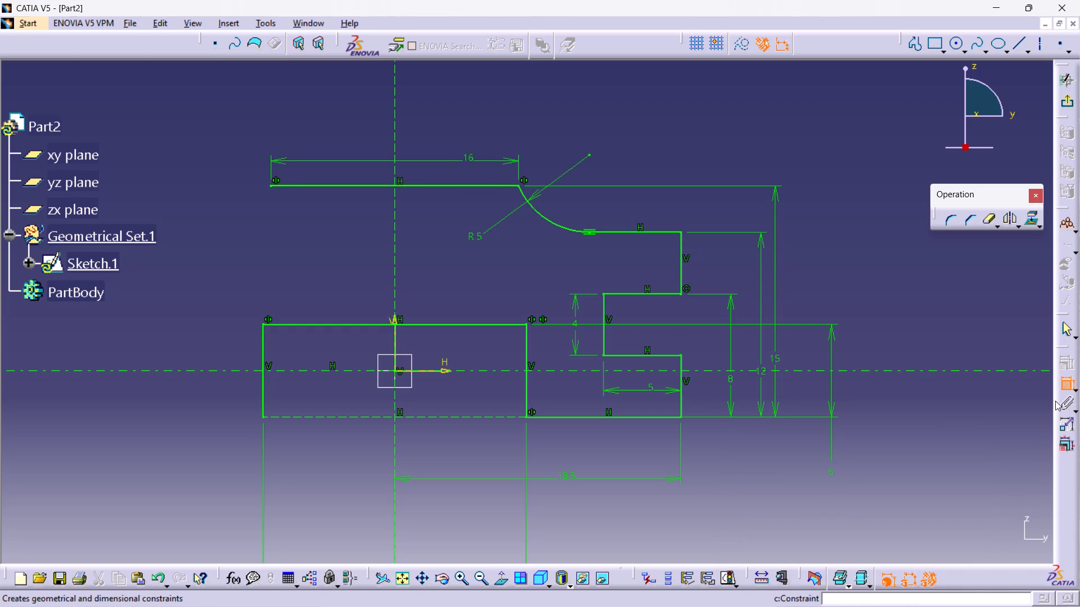
left_click(1066, 387)
left_click(950, 449)
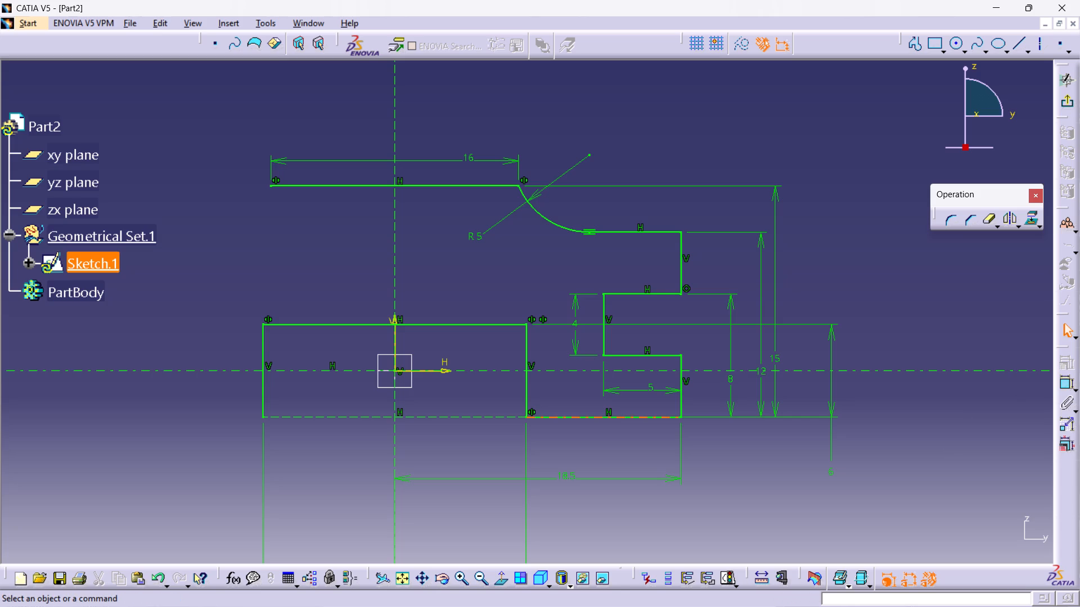
Mirror the right-hand notched profile, from the bottom line through the R5 arc, about the vertical axis and exit the sketch.
left_click(562, 413, "ctrl")
left_click(683, 401, "ctrl")
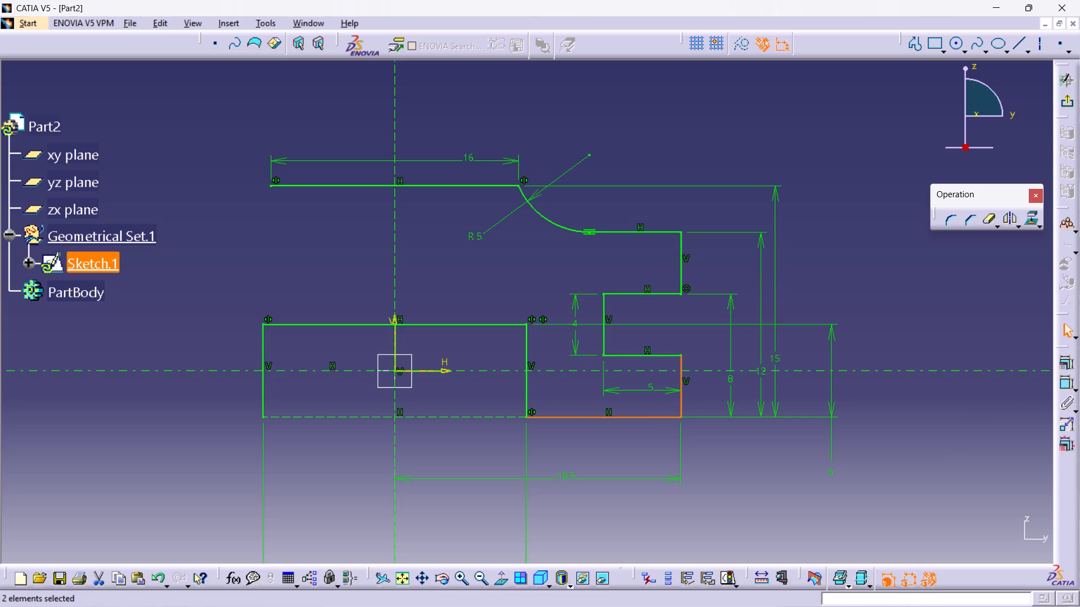
left_click(643, 356, "ctrl")
left_click(602, 345, "ctrl")
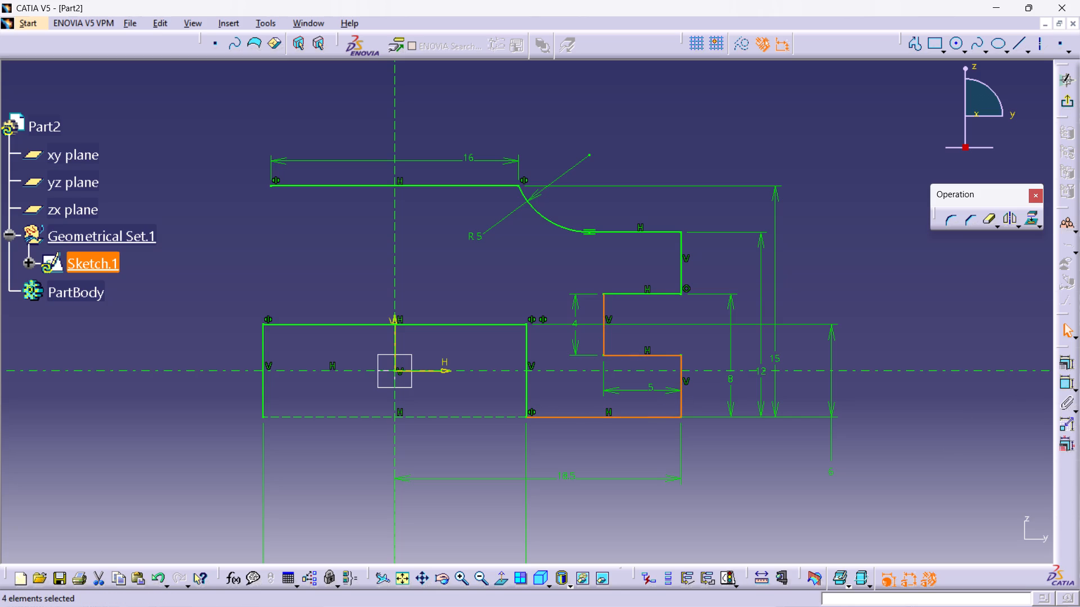
left_click(639, 293, "ctrl")
left_click(682, 277, "ctrl")
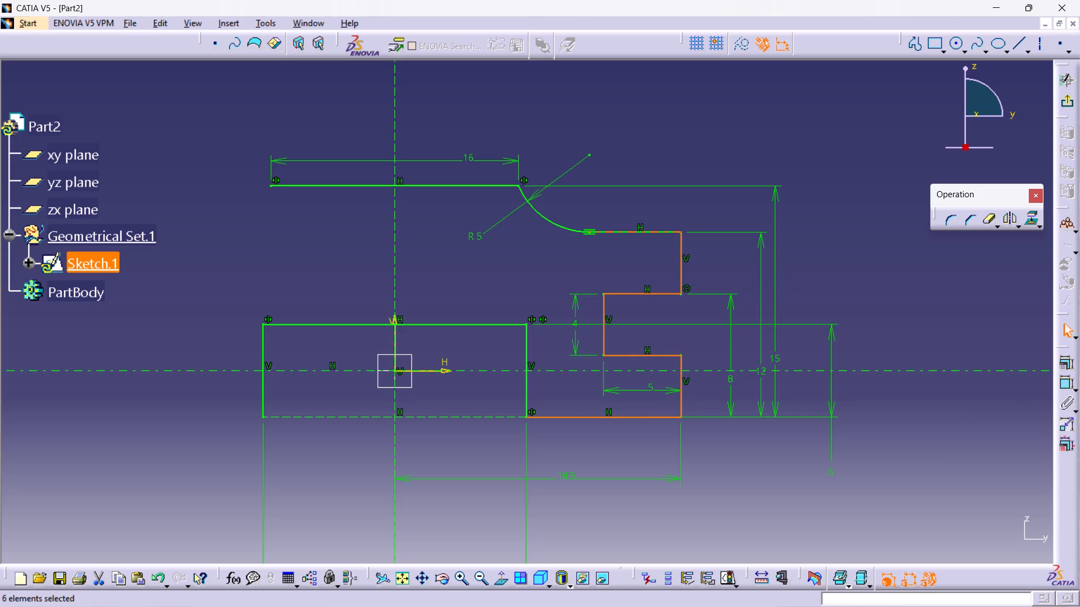
left_click(650, 230, "ctrl")
left_click(569, 229, "ctrl")
left_click(1006, 223)
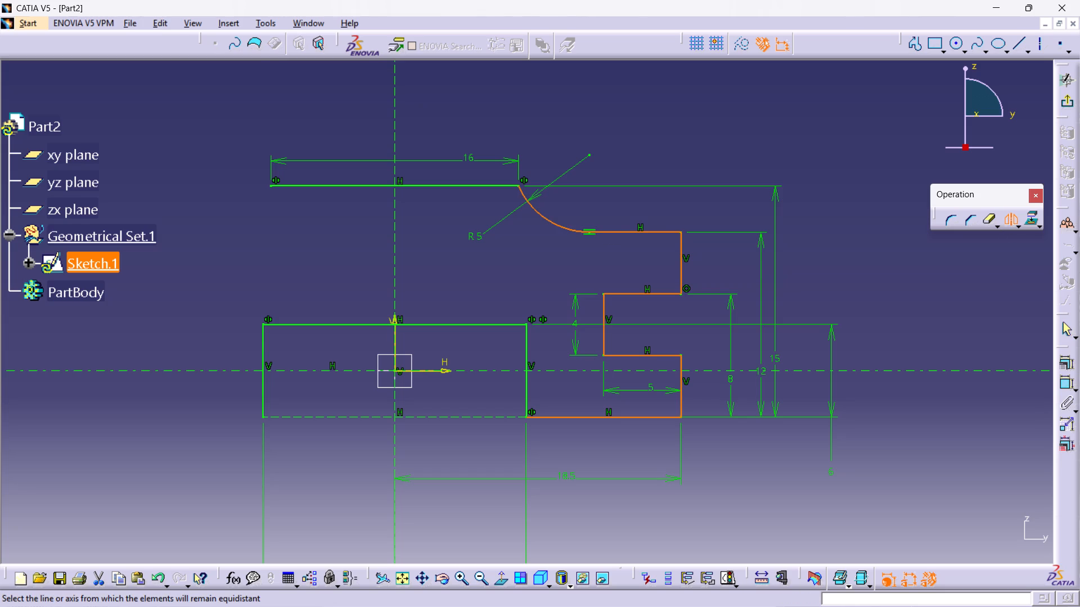
left_click(395, 261)
middle_click_drag(474, 296, 561, 284)
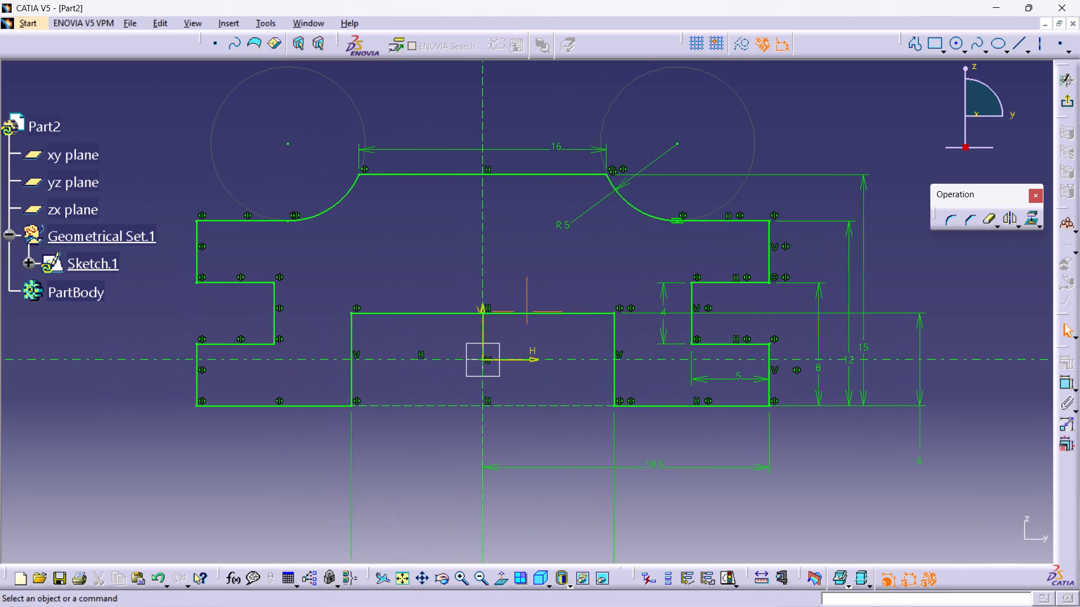
middle_click_drag(561, 284, 565, 285)
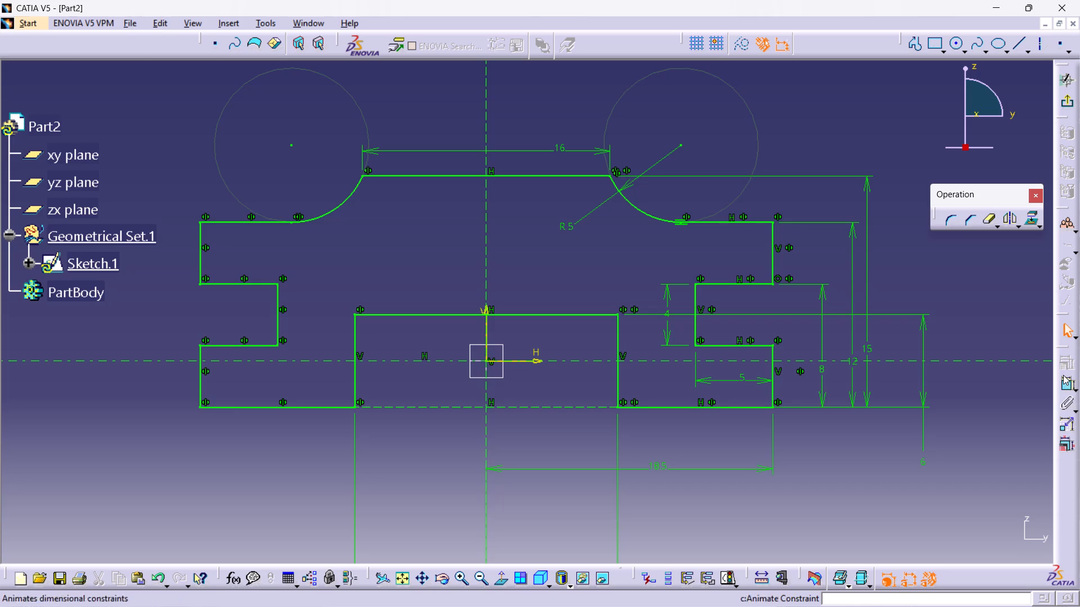
scroll(1079, 310, "up", 1)
left_click(1072, 102)
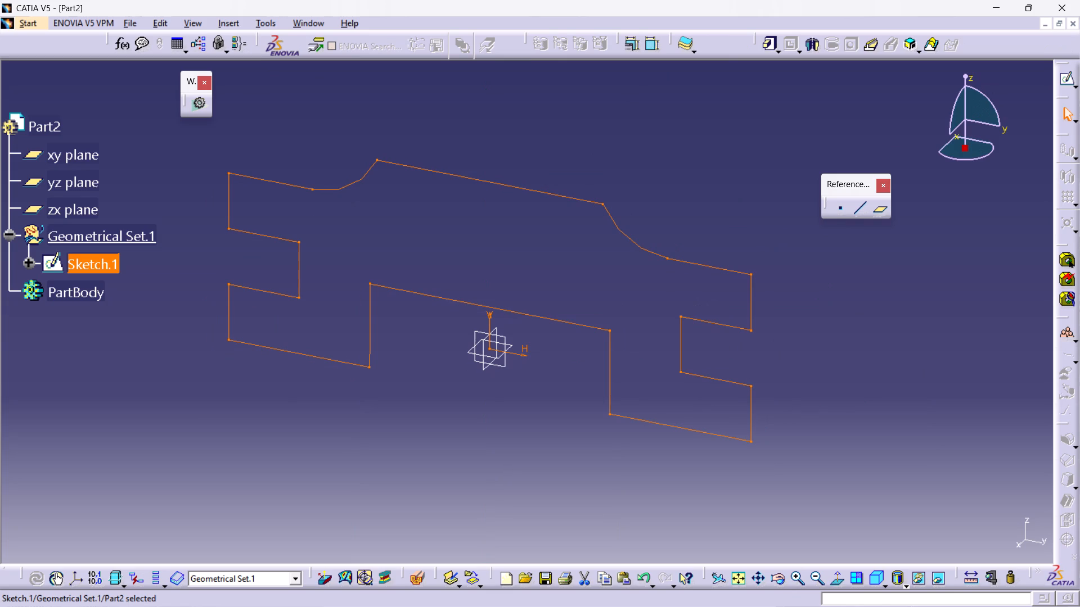
Pad the closed symmetric profile with mirrored extent and a length of 8 mm.
left_click(771, 46)
left_click(650, 343)
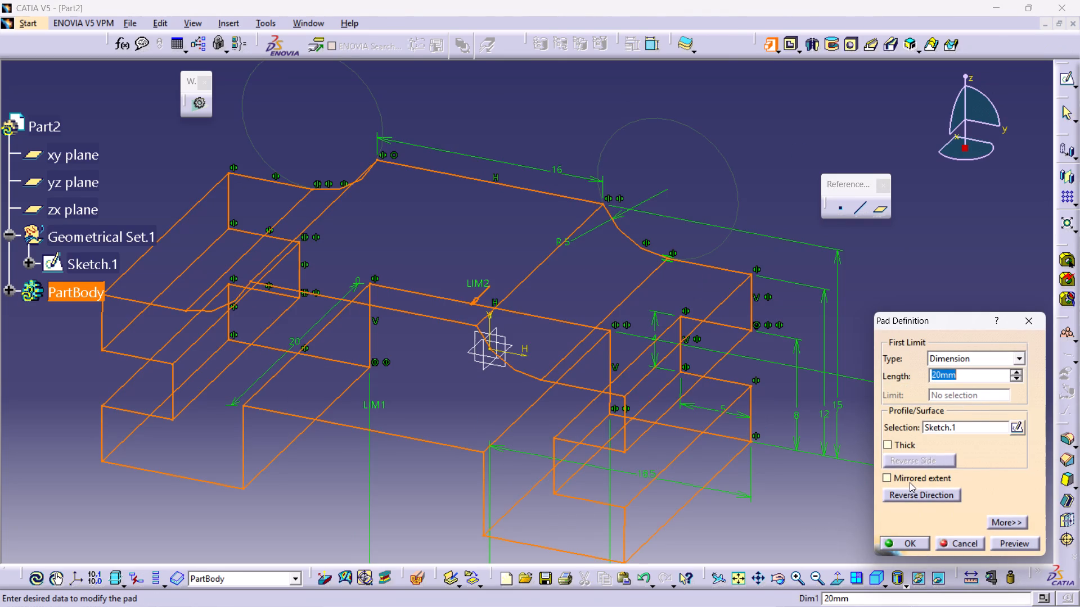
left_click(908, 477)
double_click(955, 373)
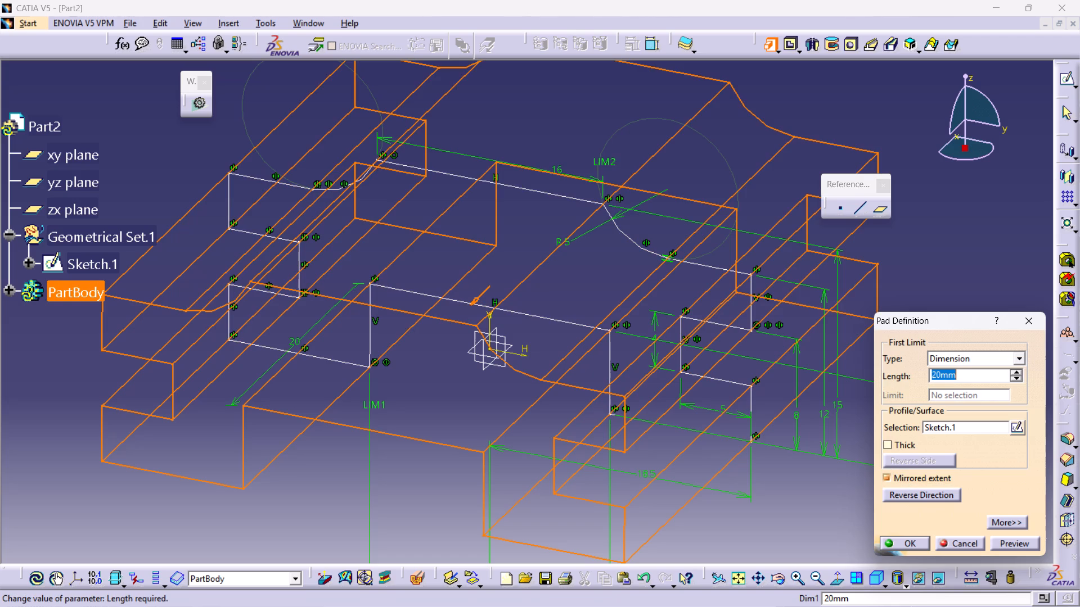
type("16")
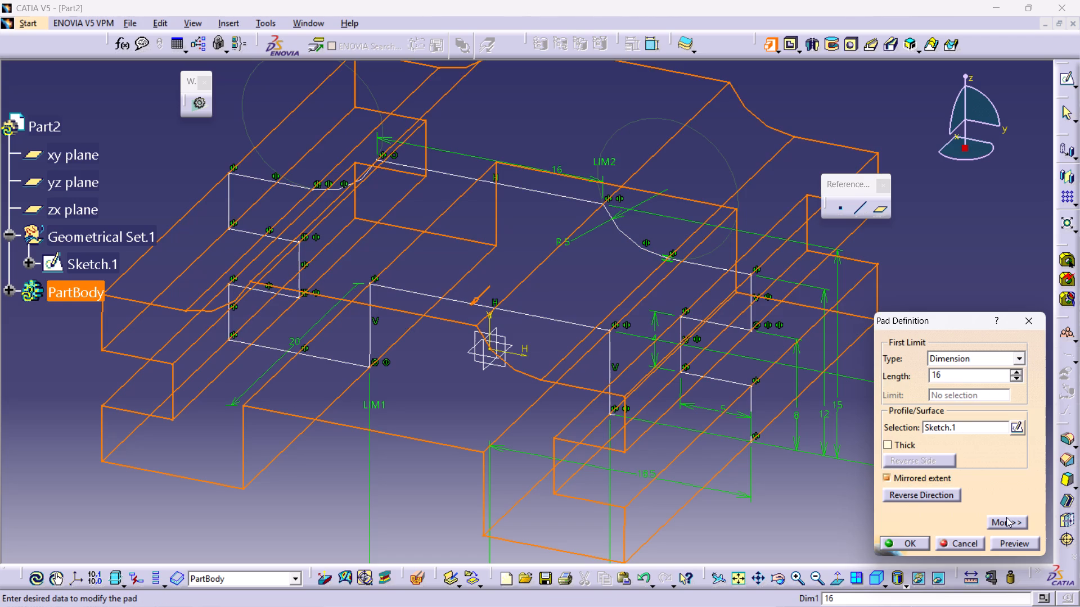
left_click(1027, 541)
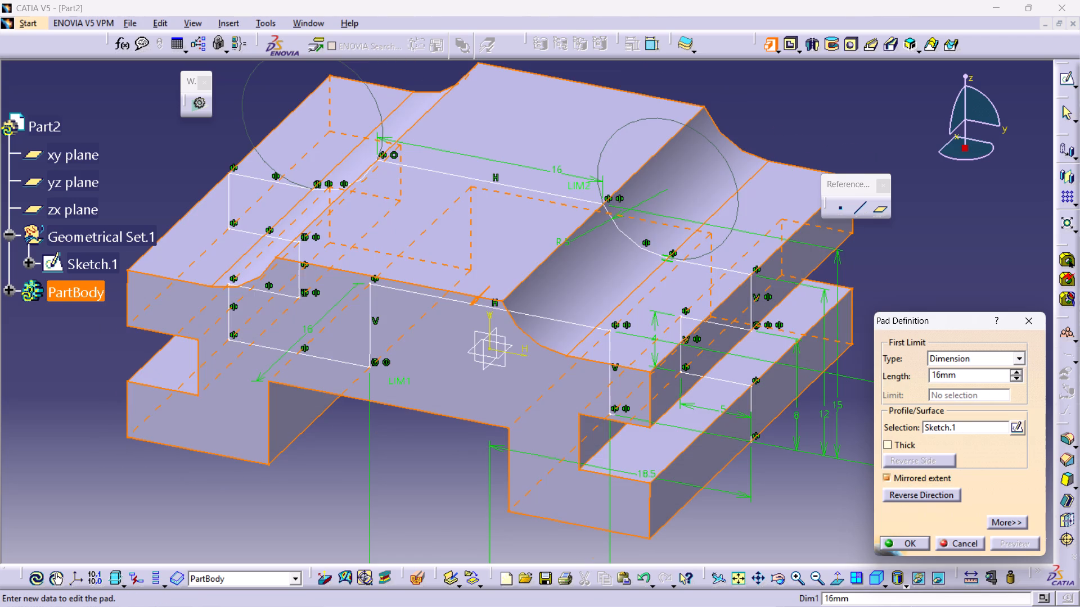
double_click(967, 377)
key("8")
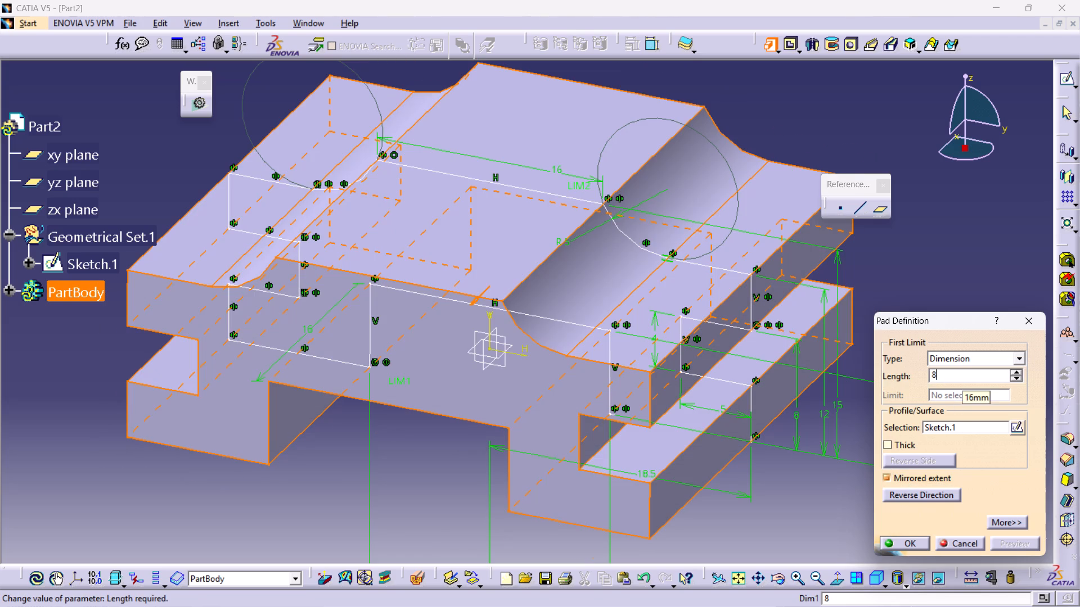
key("Return")
left_click(681, 397)
left_click(880, 404)
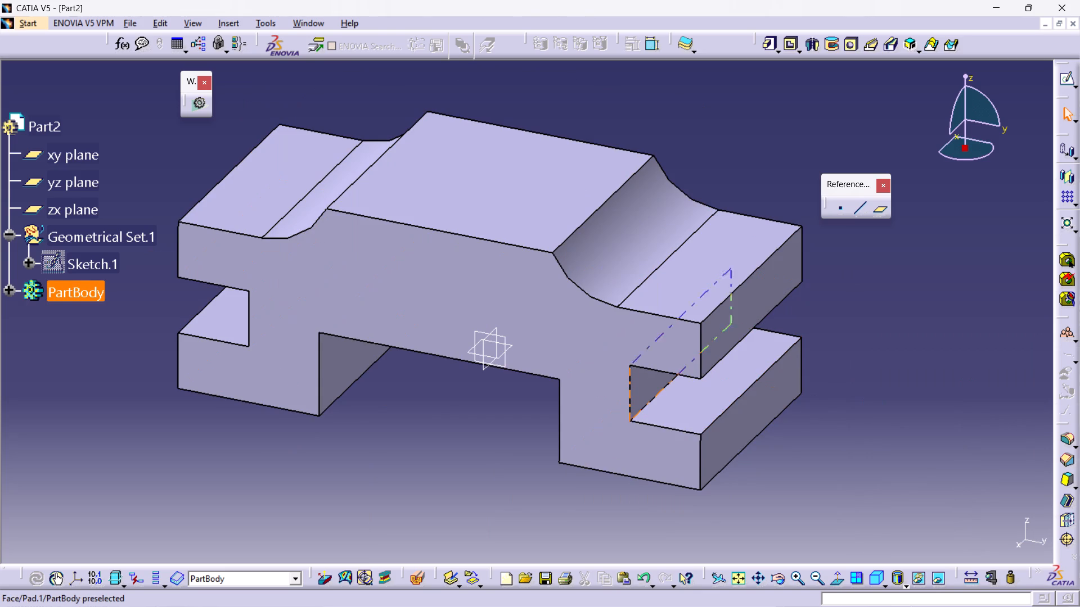
Reopen the pad's definition to review its length and mirrored extent, dismissing the chat notification, and keep the settings.
double_click(562, 345)
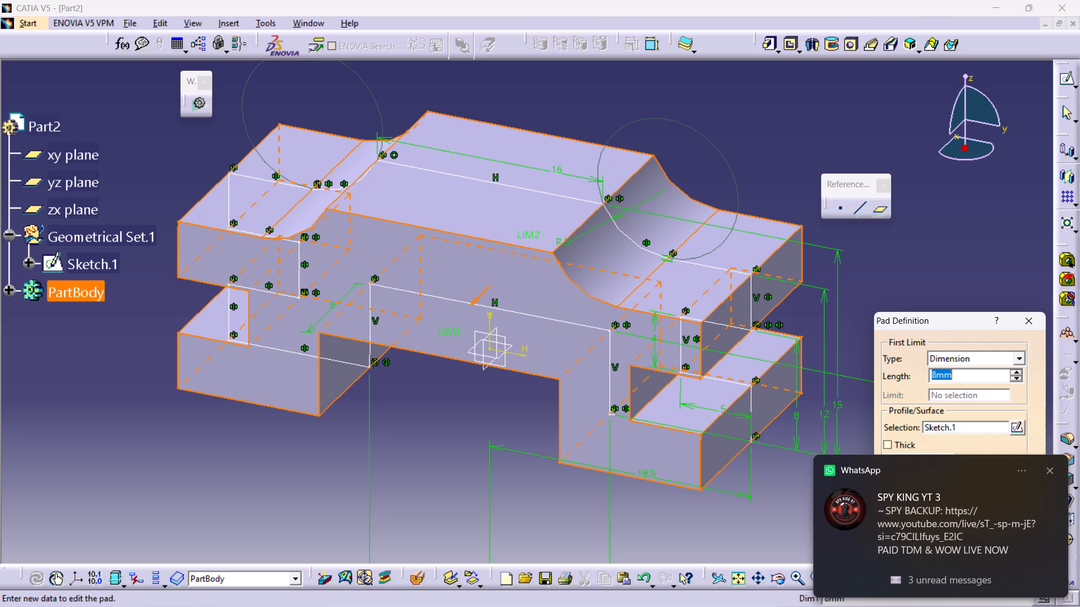
left_click(1044, 471)
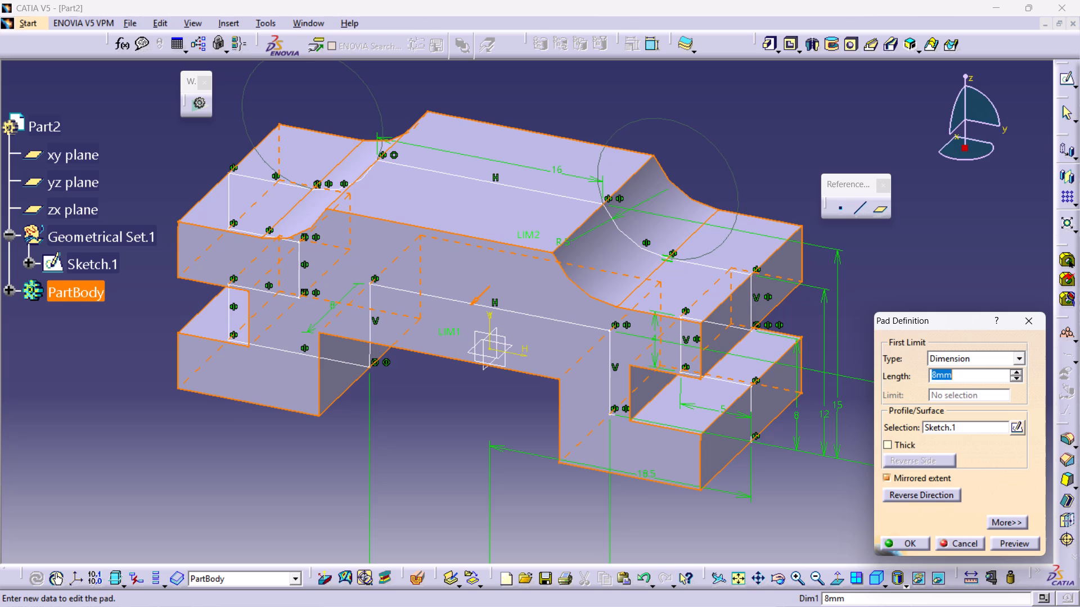
left_click(905, 544)
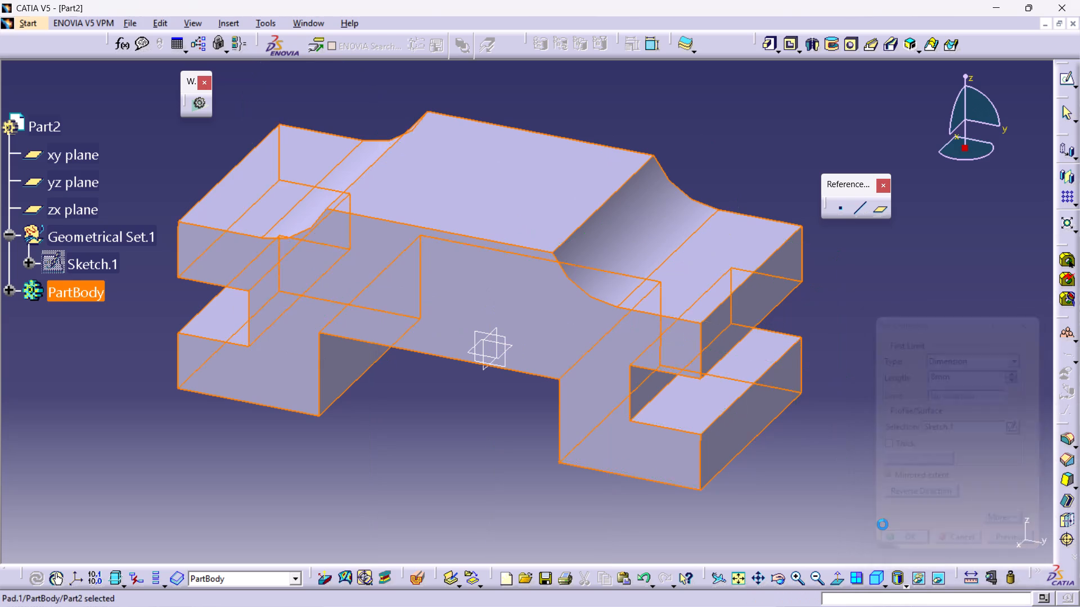
left_click(883, 524)
double_click(493, 321)
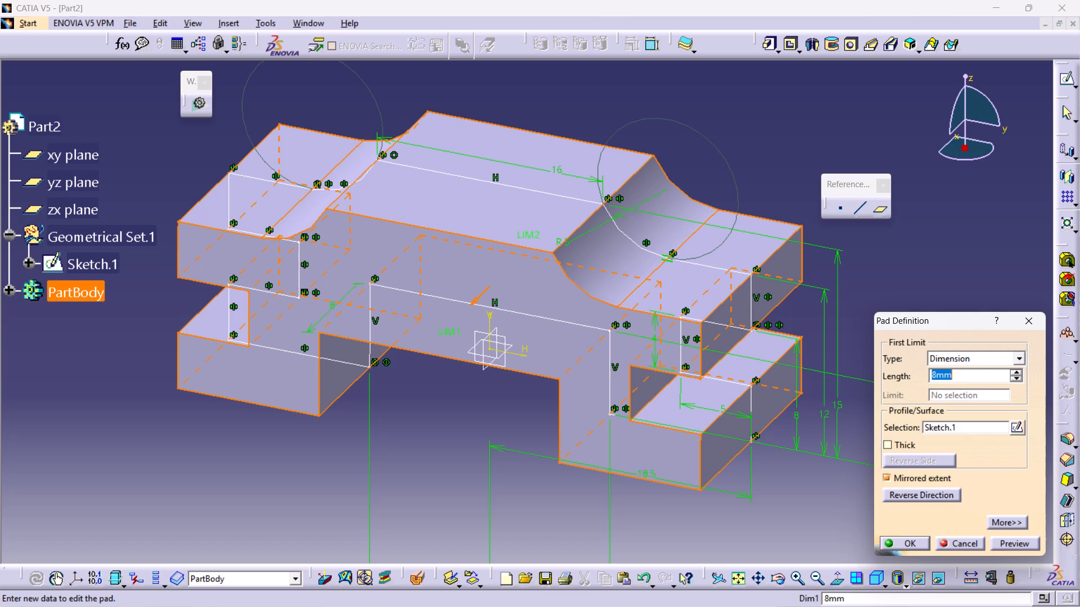
left_click(919, 540)
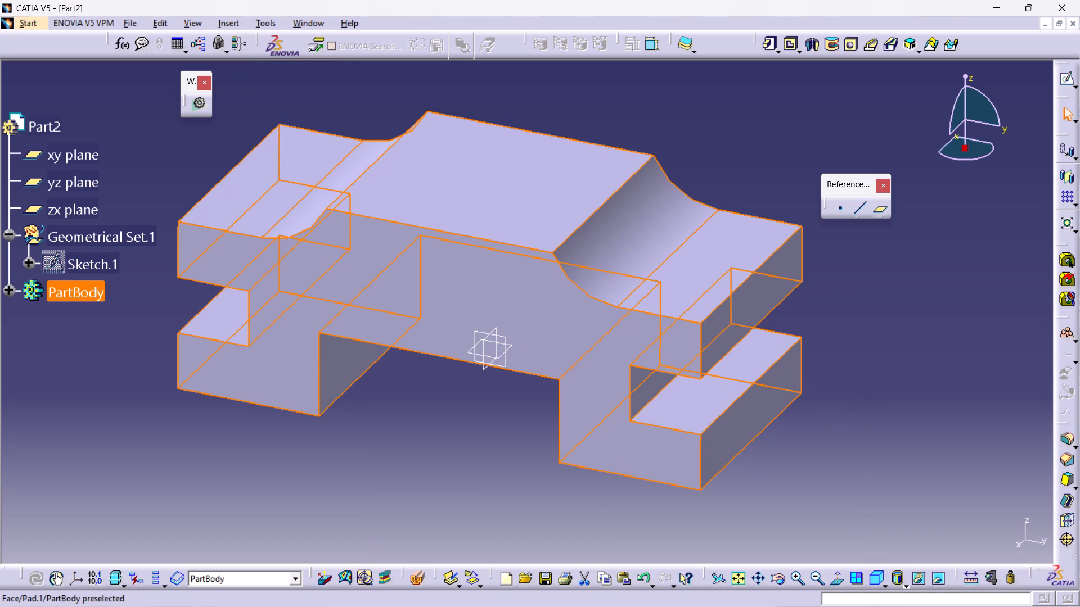
Start a sketch on the pad's raised top face and draw a circle of about 5.5 mm radius centred on the origin.
left_click_drag(557, 192, 547, 192)
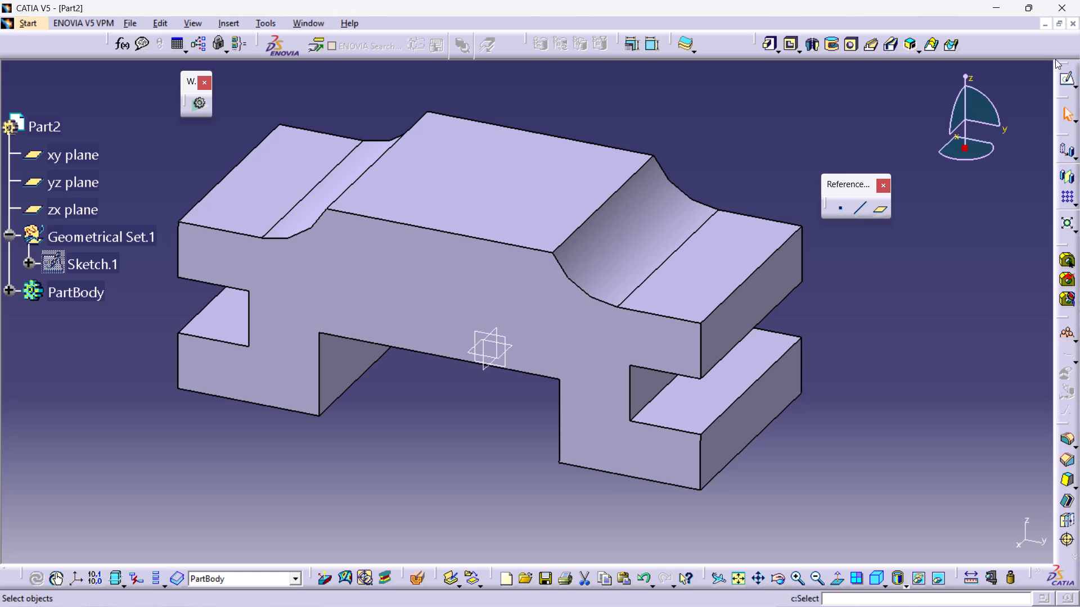
left_click(1063, 81)
middle_click_drag(592, 386, 745, 264)
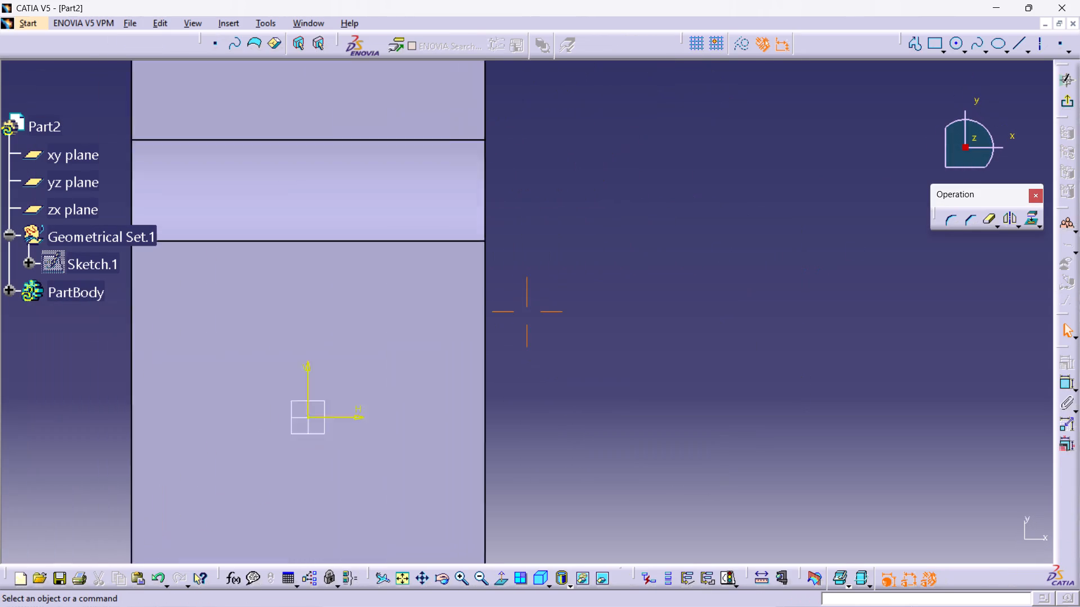
middle_click_drag(745, 264, 753, 255)
middle_click_drag(614, 391, 735, 314)
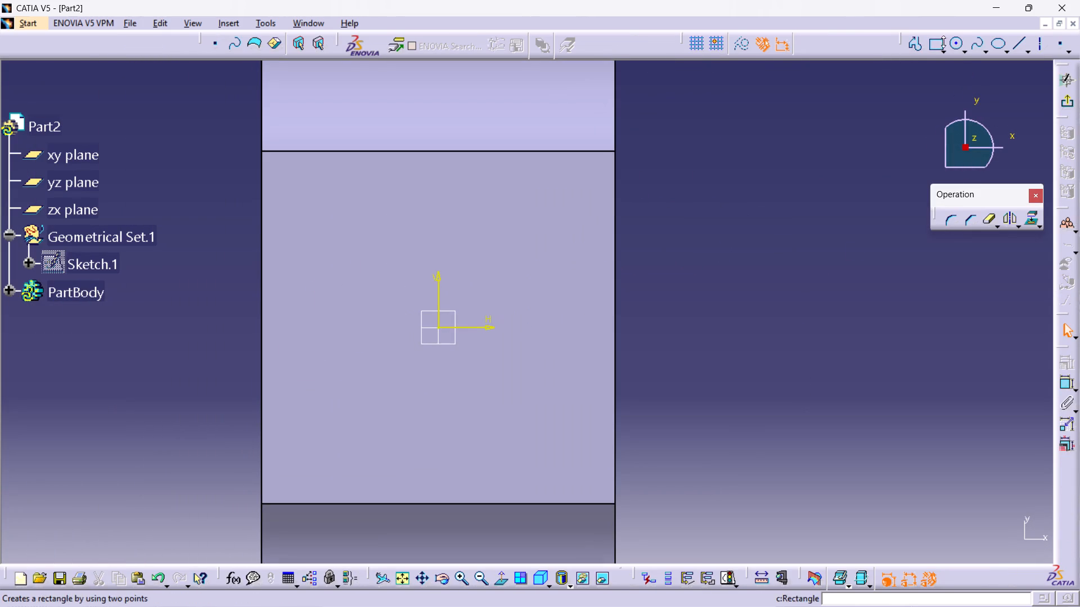
left_click(960, 48)
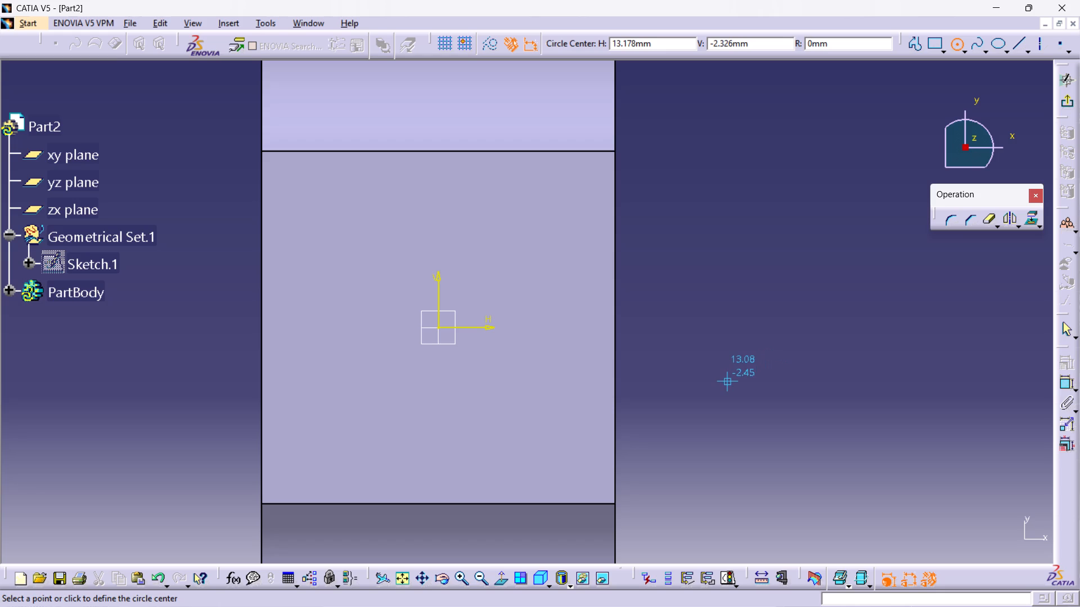
left_click(438, 326)
left_click(529, 247)
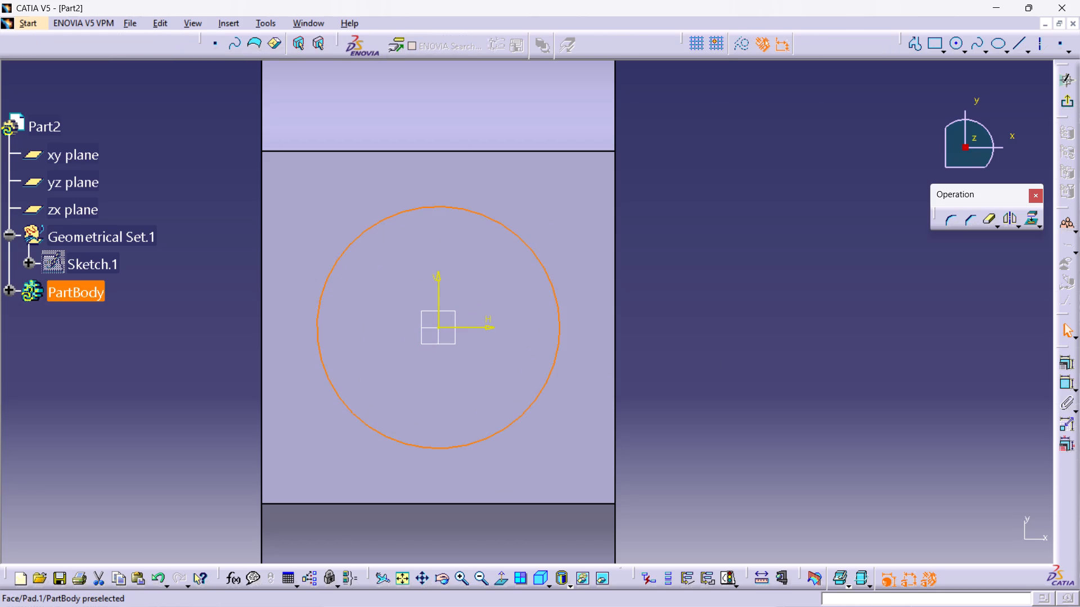
Dimension the circle on the raised top face with a radius of 4 mm and exit the sketch.
left_click(1068, 387)
left_click(810, 340)
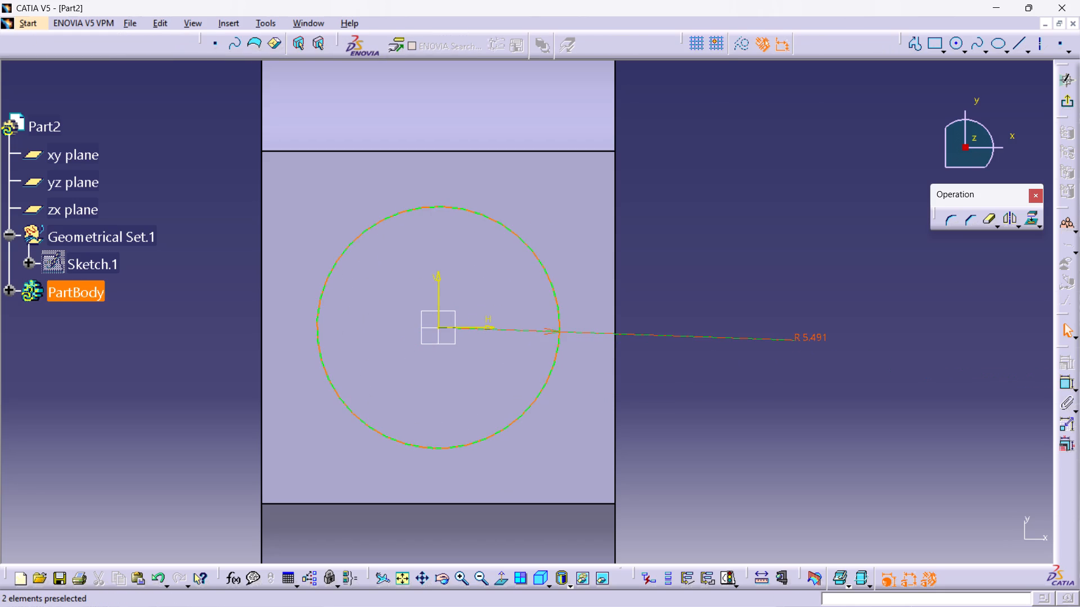
double_click(816, 338)
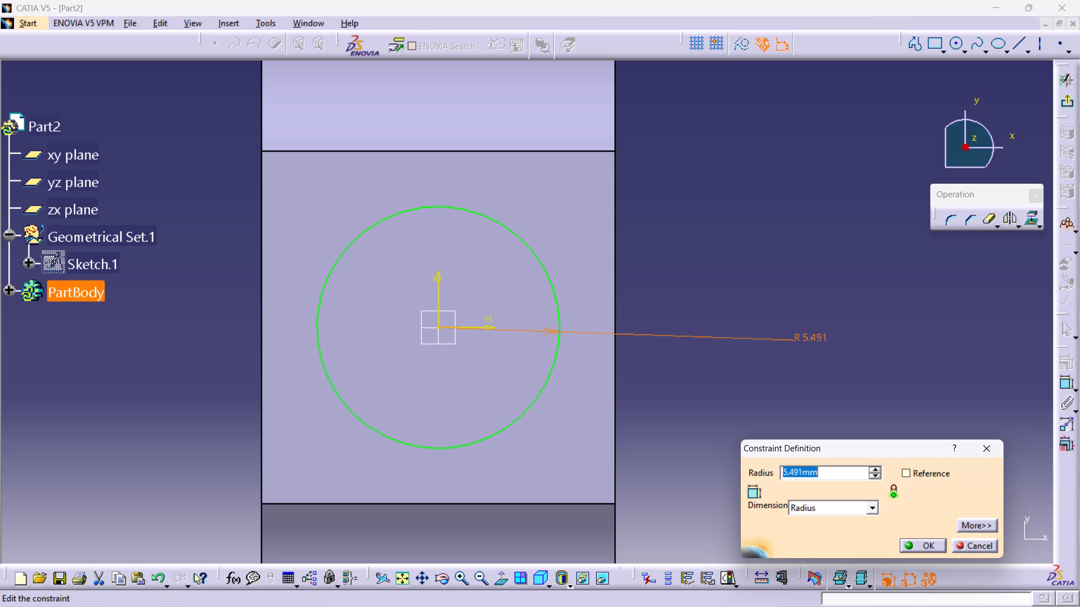
key("4")
key("Return")
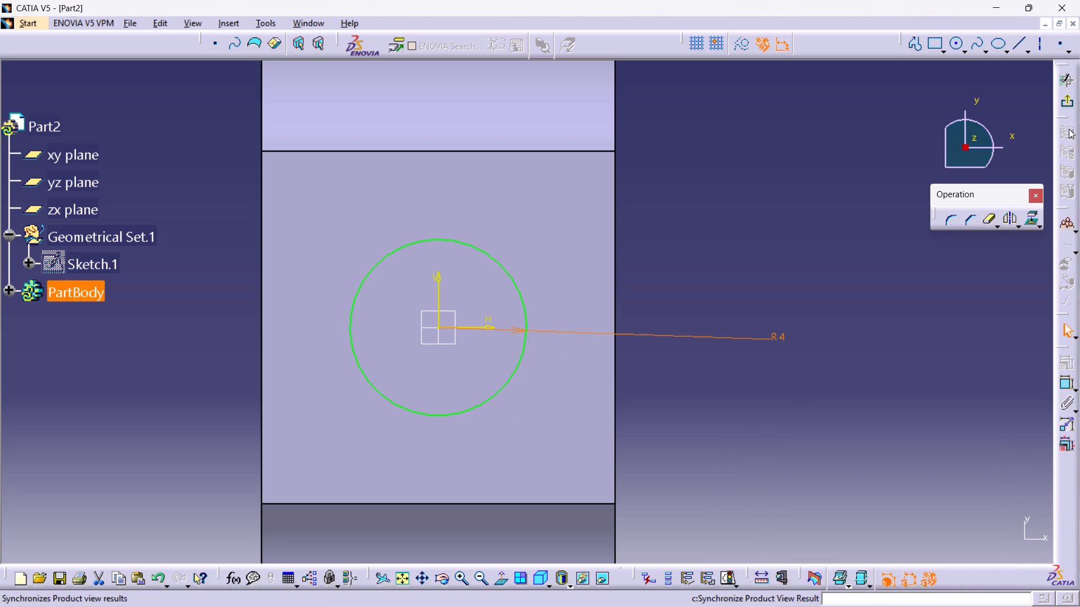
left_click(1069, 102)
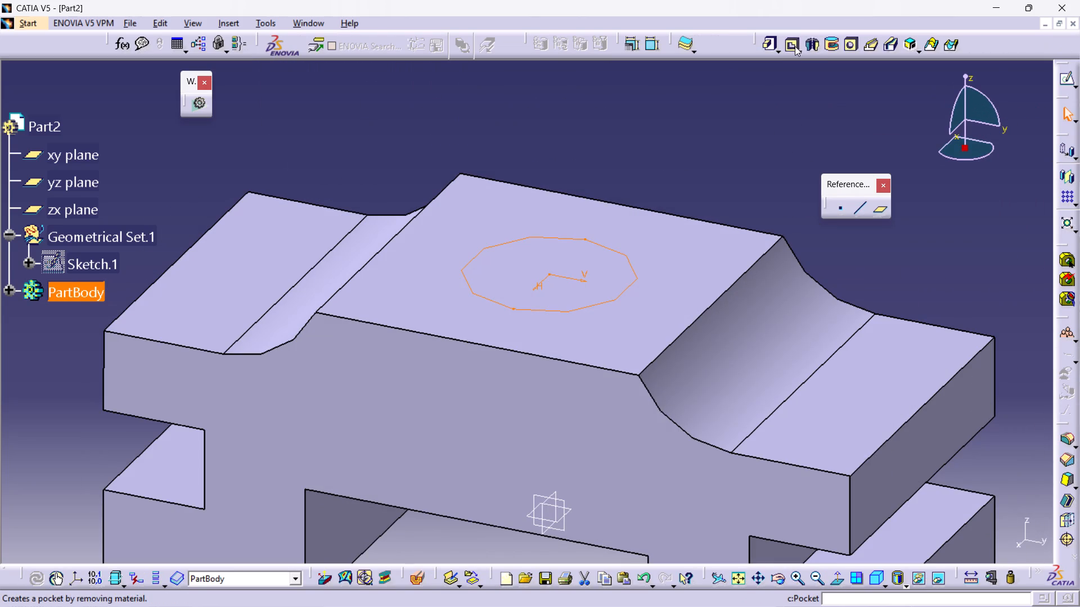
Cut a pocket from the R4 circle down through the body, using the Up to next limit type.
left_click(794, 47)
left_click(1014, 358)
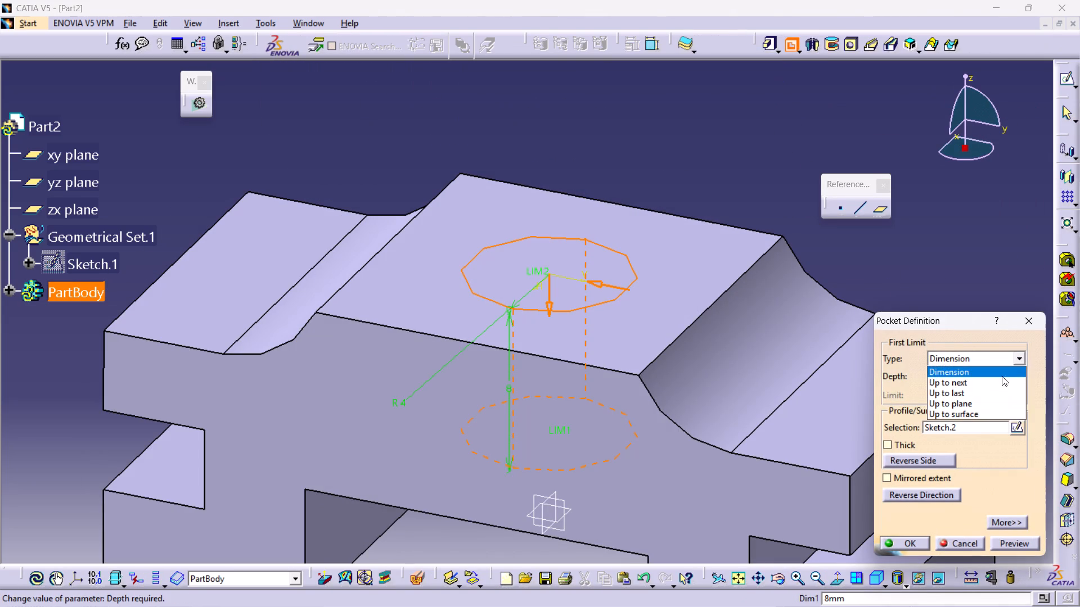
left_click(994, 386)
left_click(1018, 546)
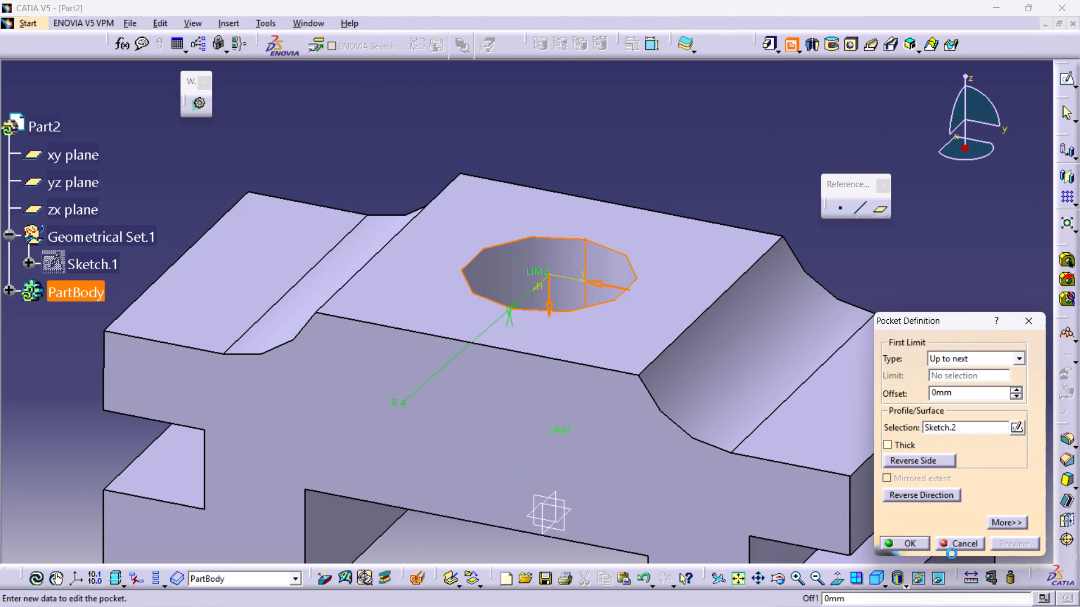
left_click(912, 543)
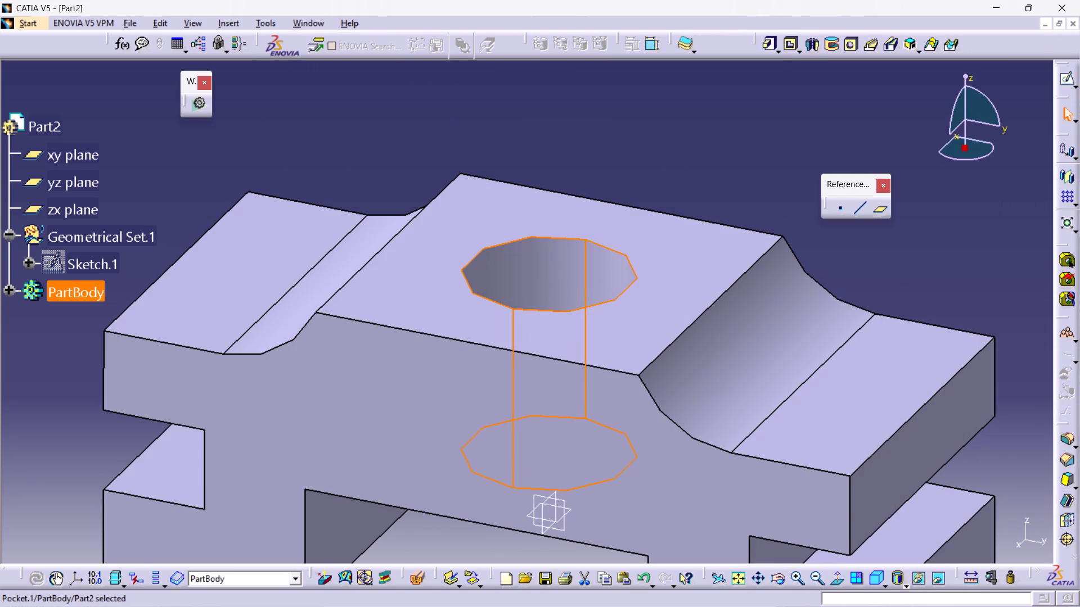
left_click(956, 310)
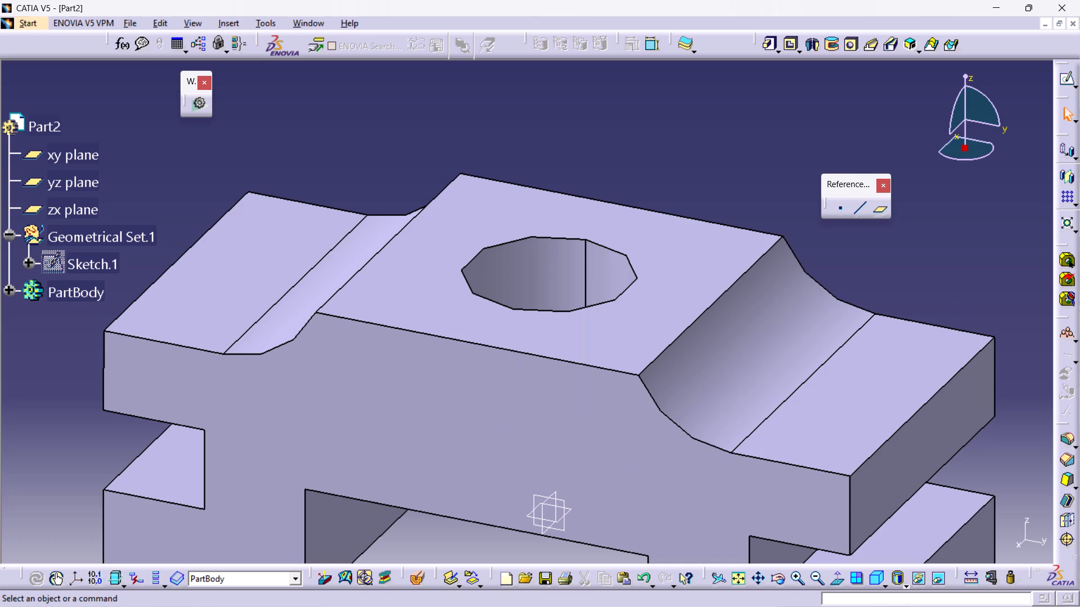
Inspect the finished body from above and below and begin saving the part under a new name.
middle_click_drag(938, 265, 929, 329, "ctrl")
middle_click_drag(929, 329, 688, 268)
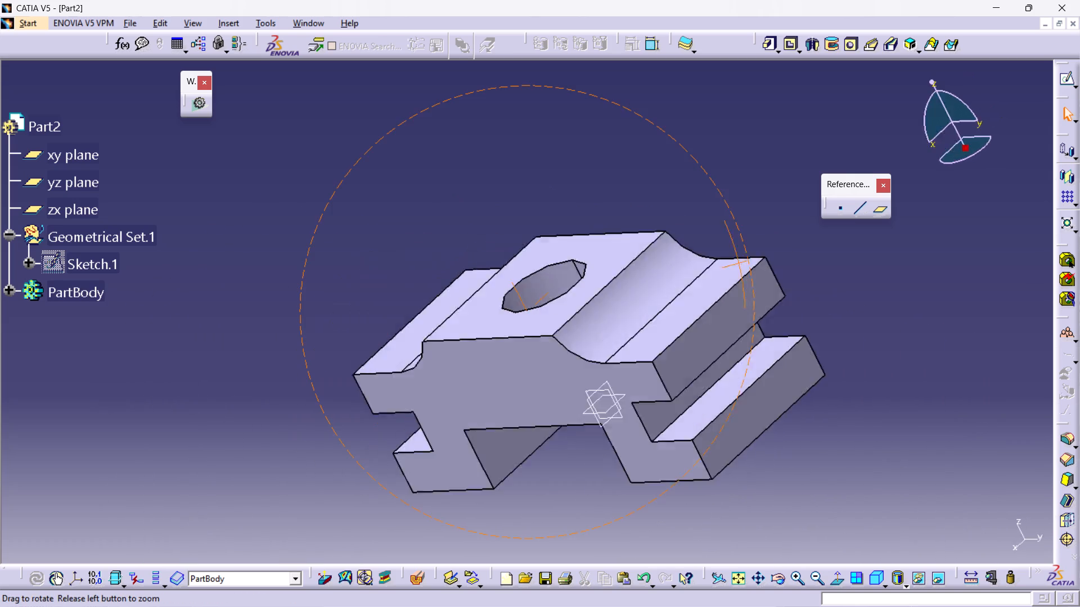
middle_click_drag(688, 268, 332, 179)
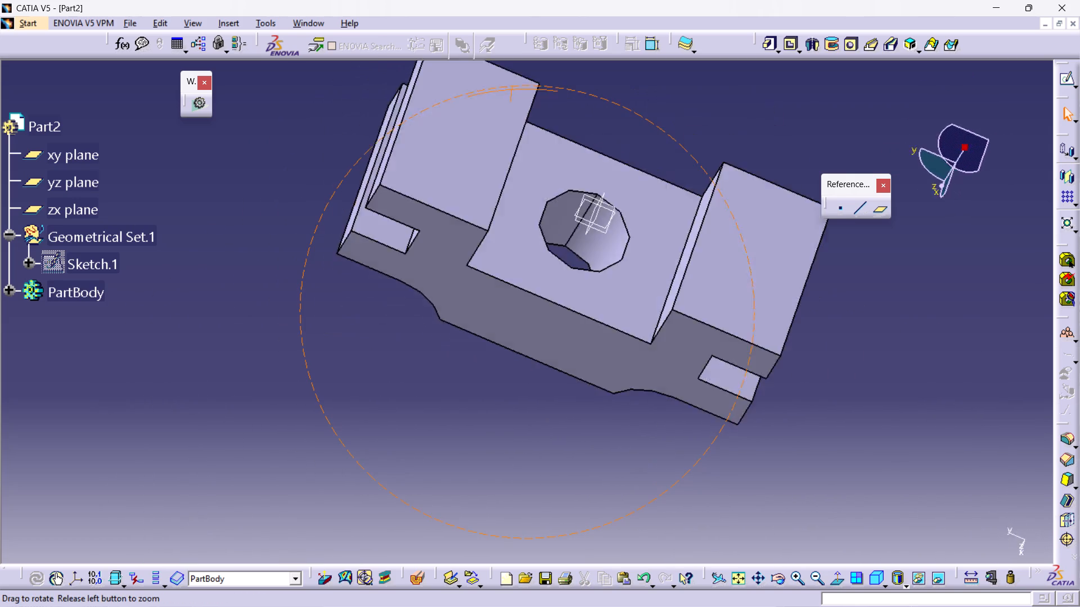
middle_click_drag(332, 179, 725, 342)
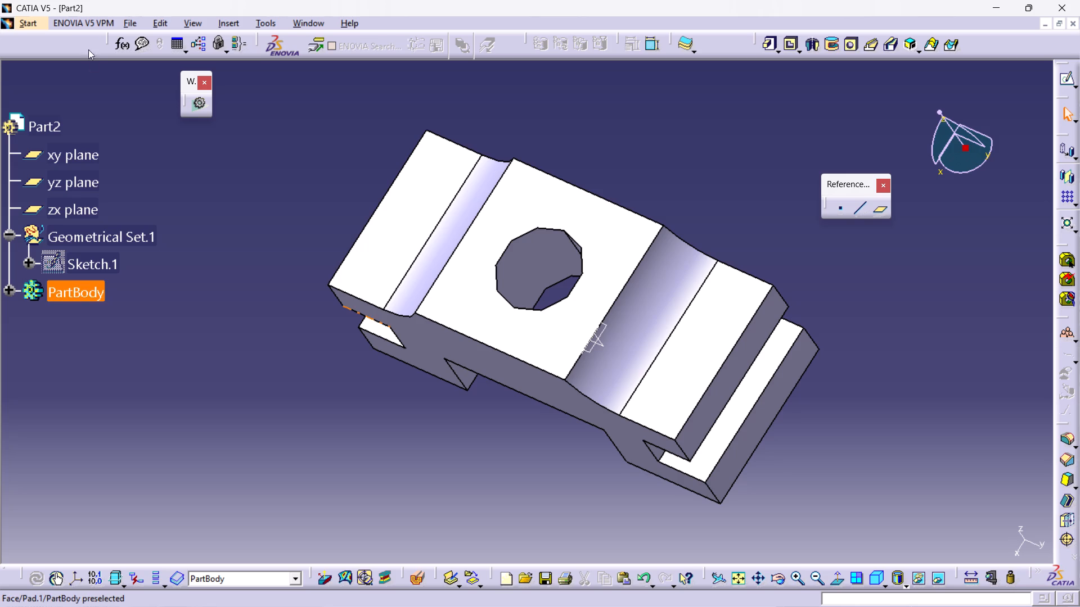
left_click(124, 26)
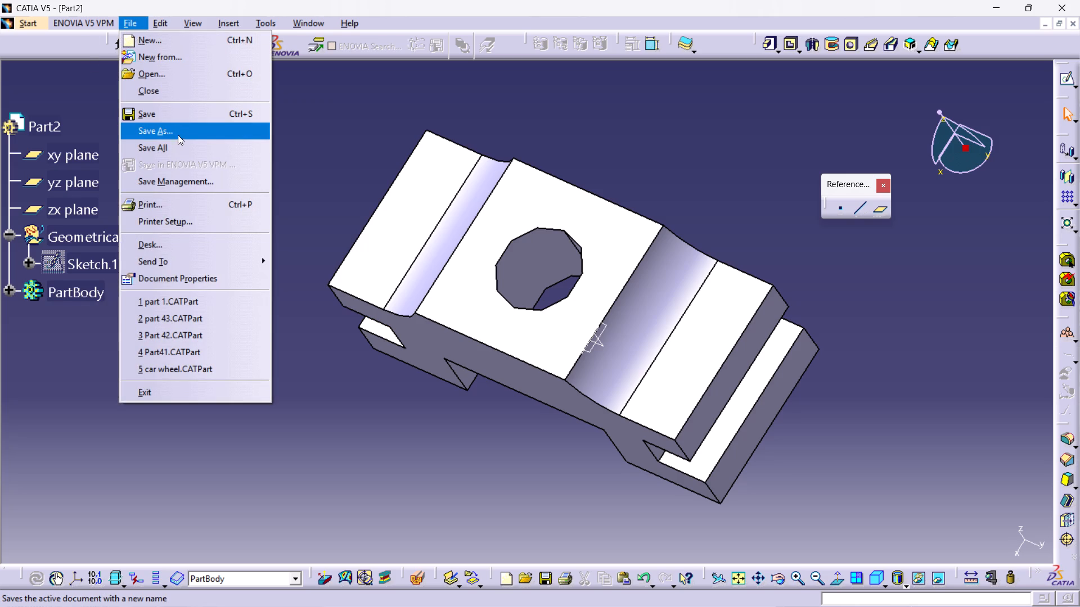
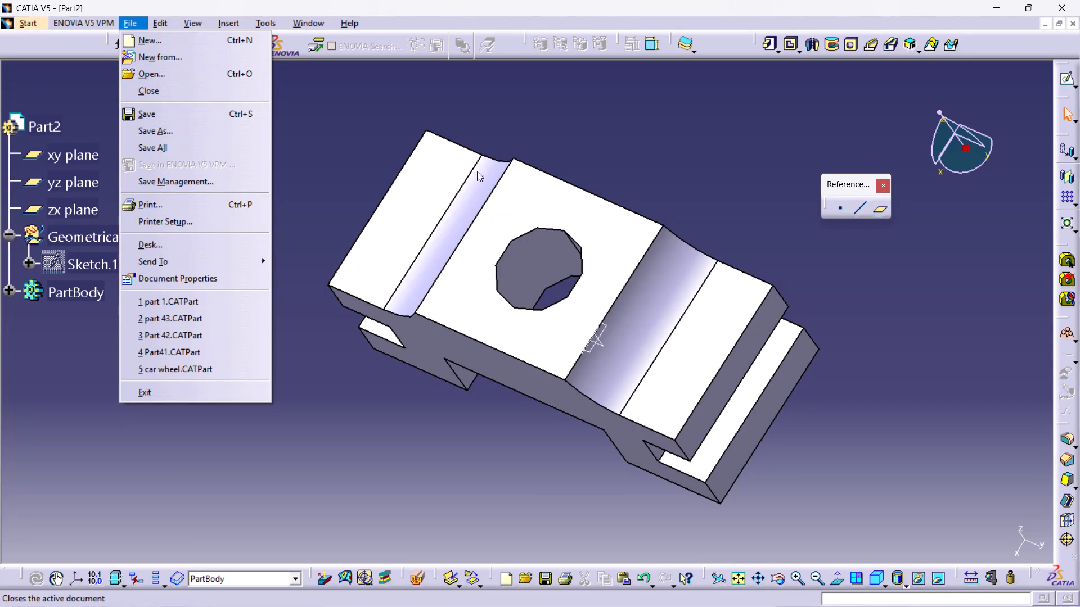
Save the part as a CATPart file named Part2 in the break shoe folder.
left_click(576, 129)
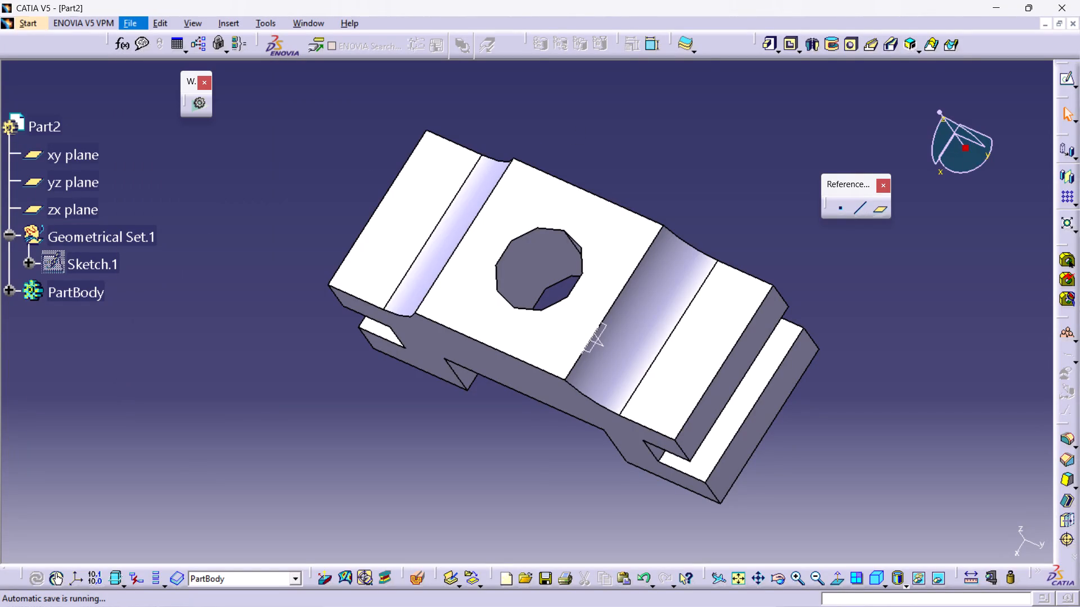
left_click(125, 20)
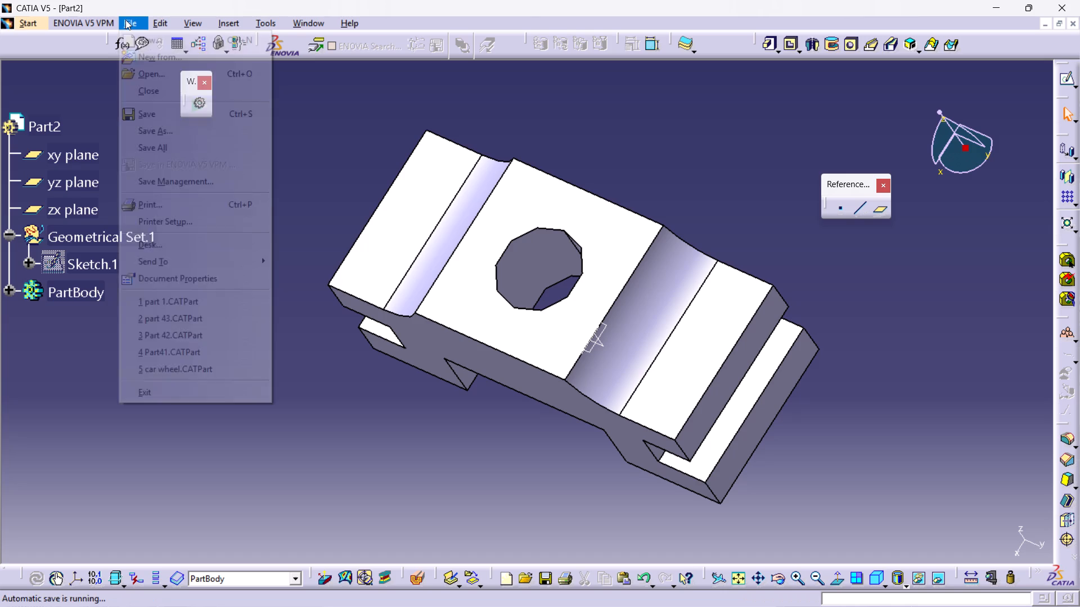
left_click(196, 134)
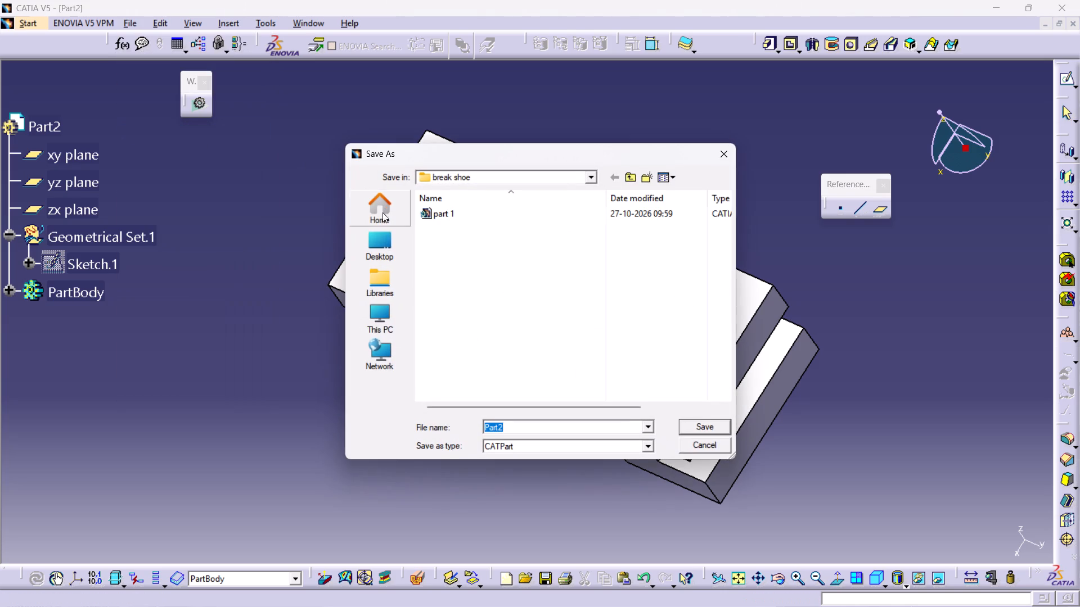
left_click(704, 427)
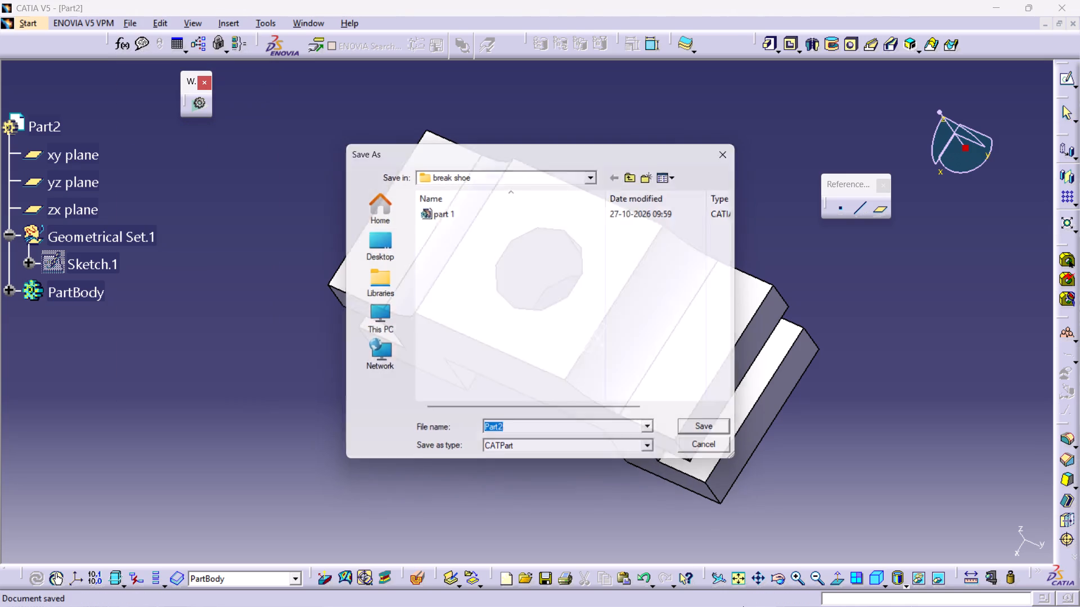
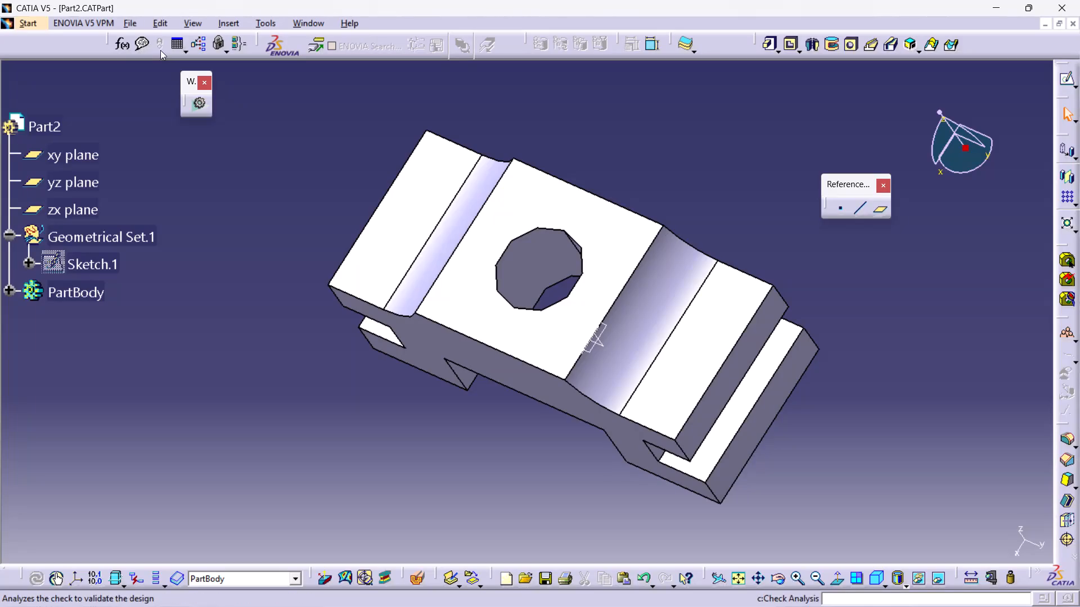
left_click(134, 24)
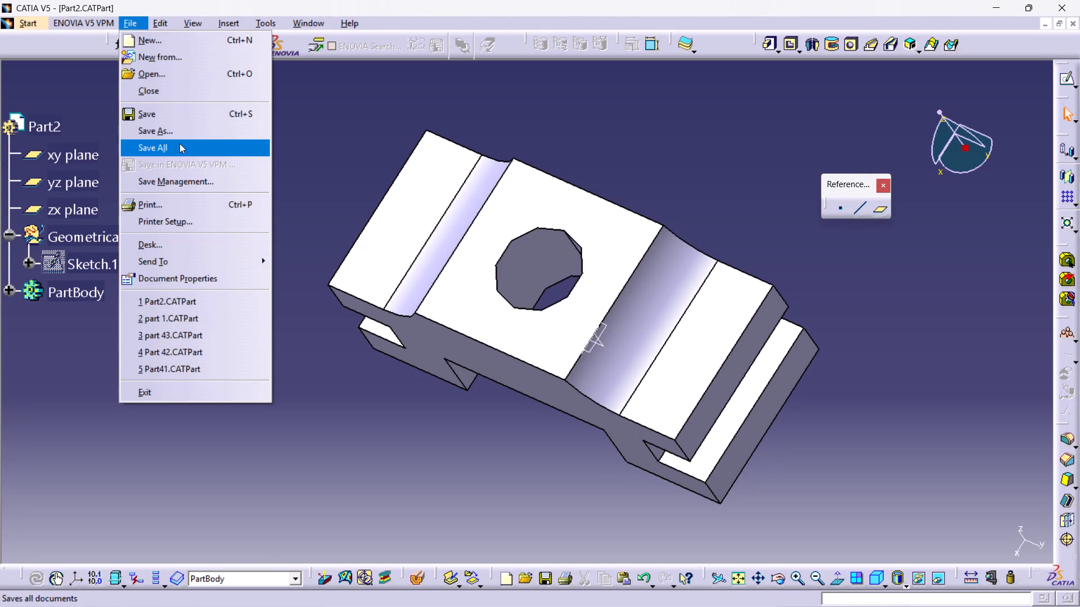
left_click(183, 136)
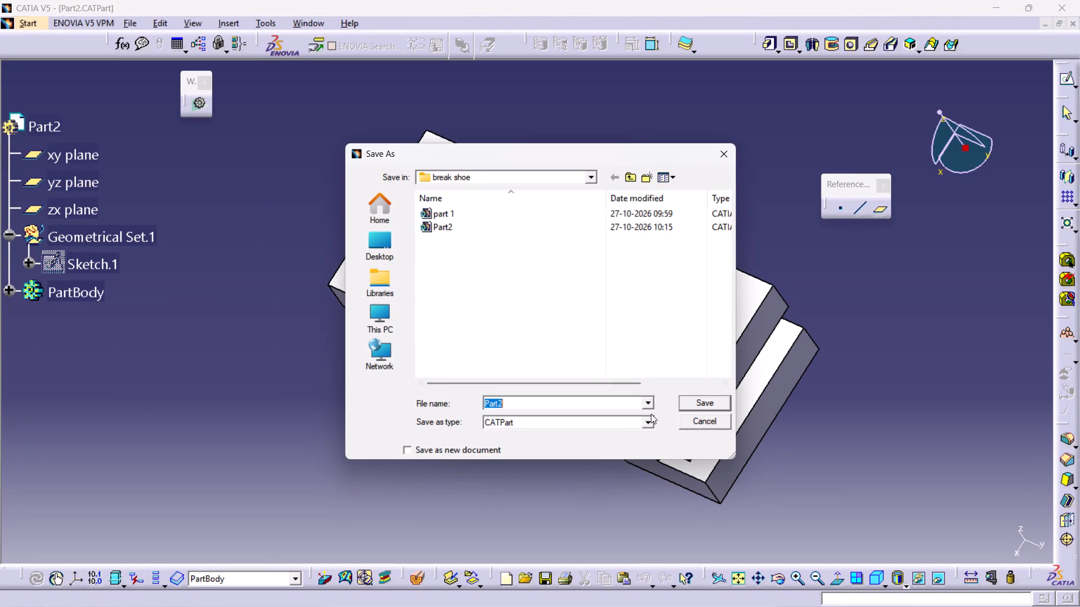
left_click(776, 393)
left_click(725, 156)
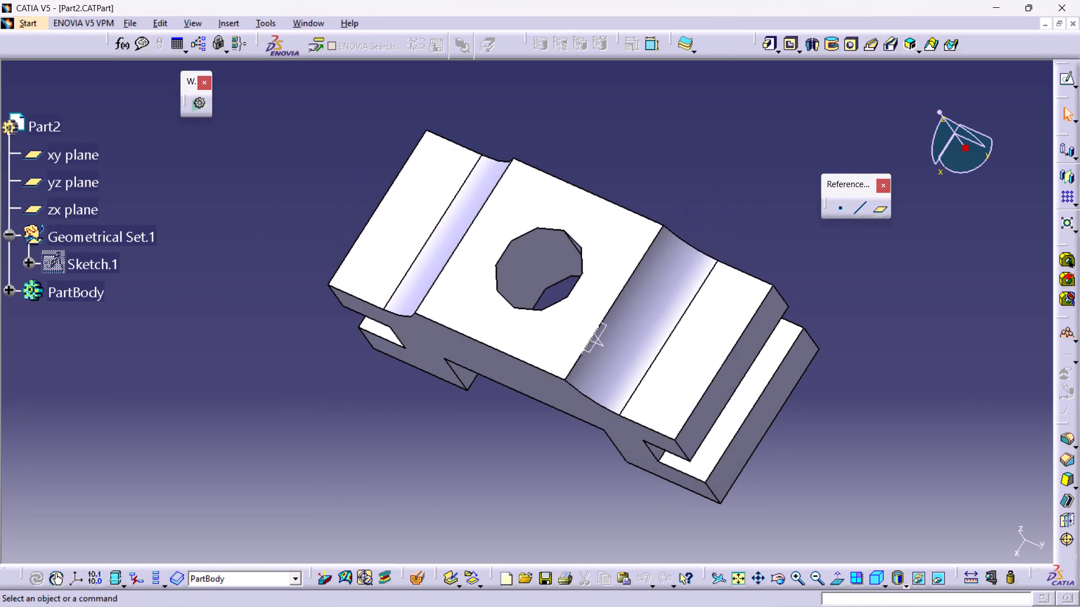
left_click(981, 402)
Create a new document of type Part.
left_click(124, 16)
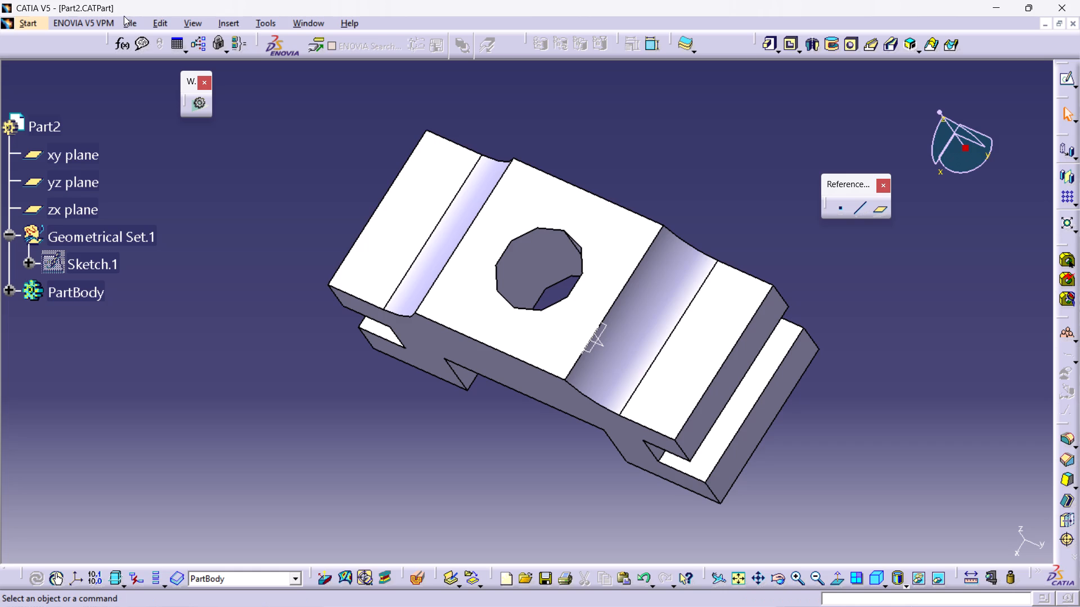
left_click(133, 20)
left_click(147, 44)
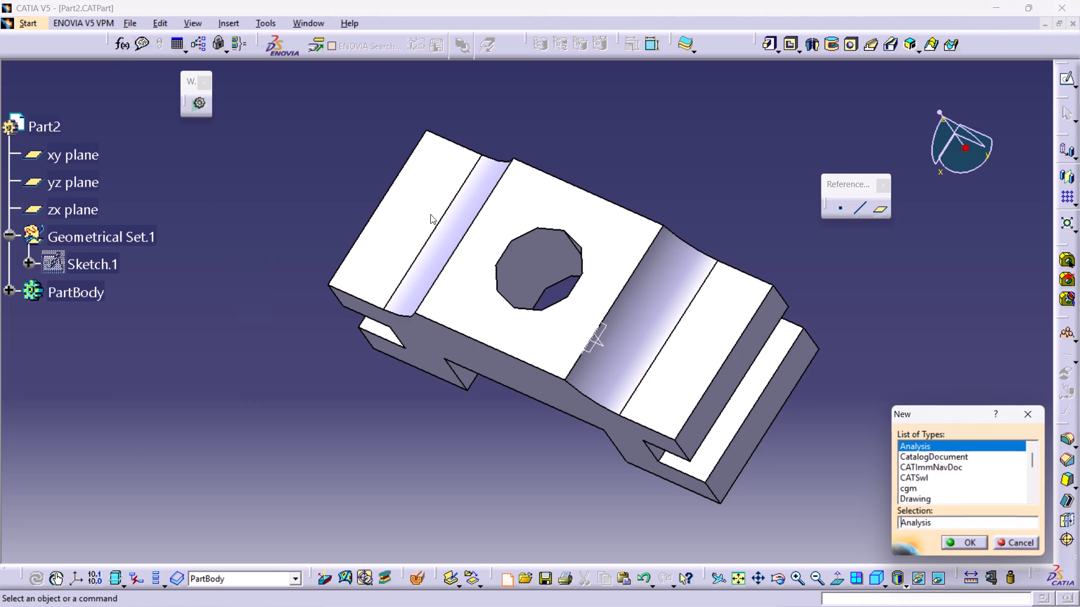
scroll(948, 497, "down", 3)
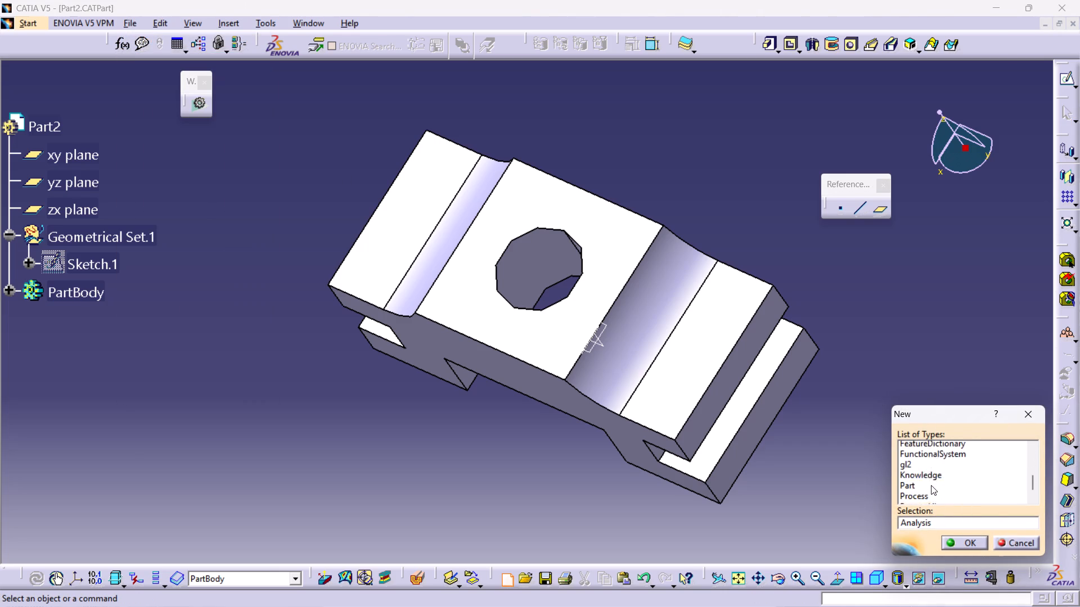
left_click(921, 452)
double_click(923, 449)
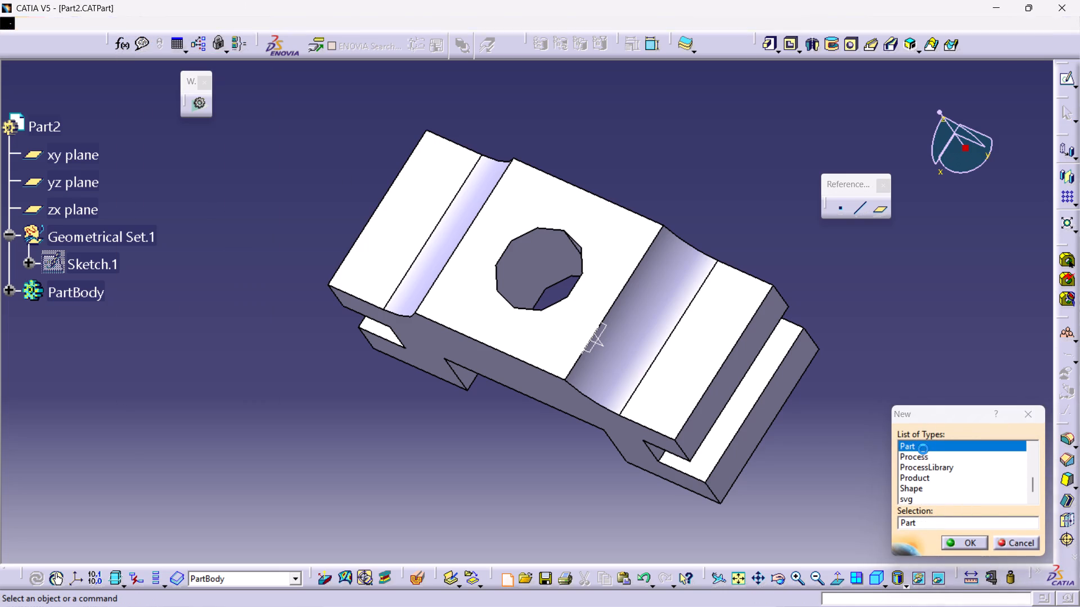
left_click(957, 544)
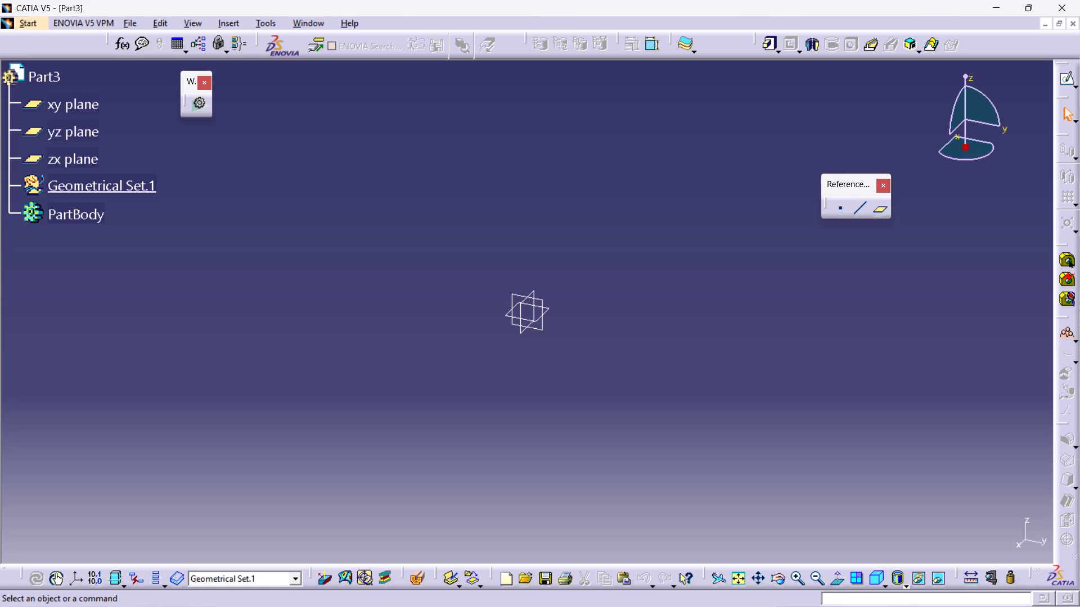
Switch the new part to the Wireframe and Surface Design workbench.
left_click(17, 17)
left_click(40, 52)
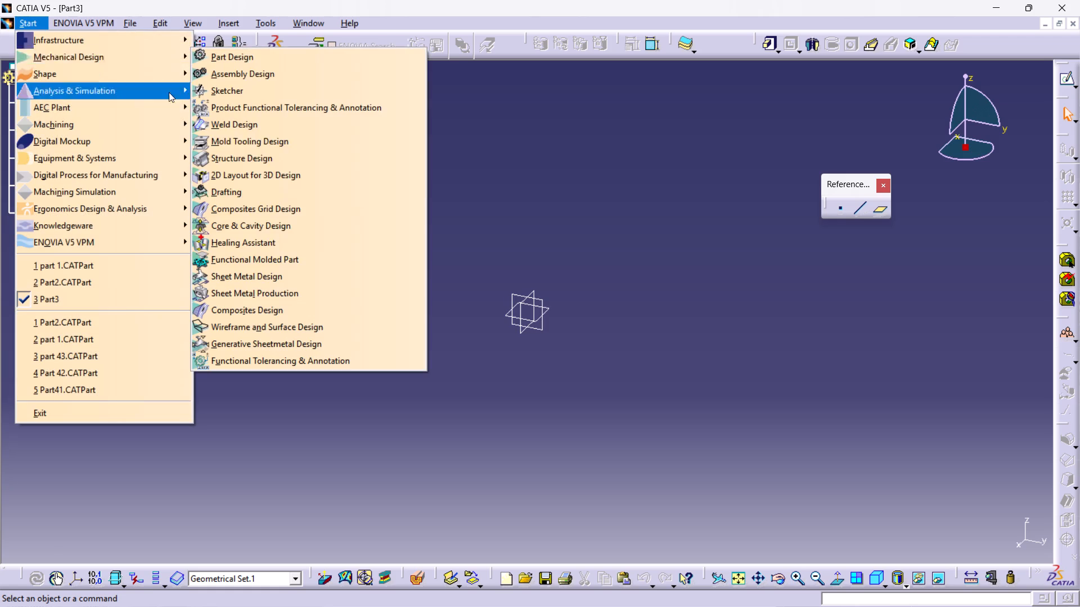
left_click(286, 323)
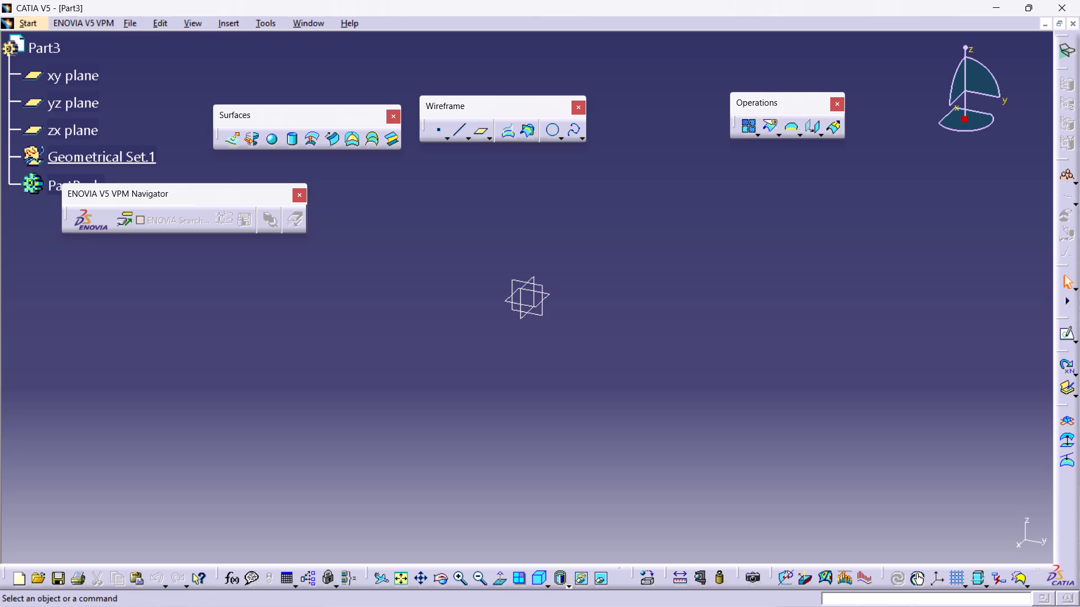
Customize the workspace by restoring the contents and the default positions of all toolbars.
left_click(261, 22)
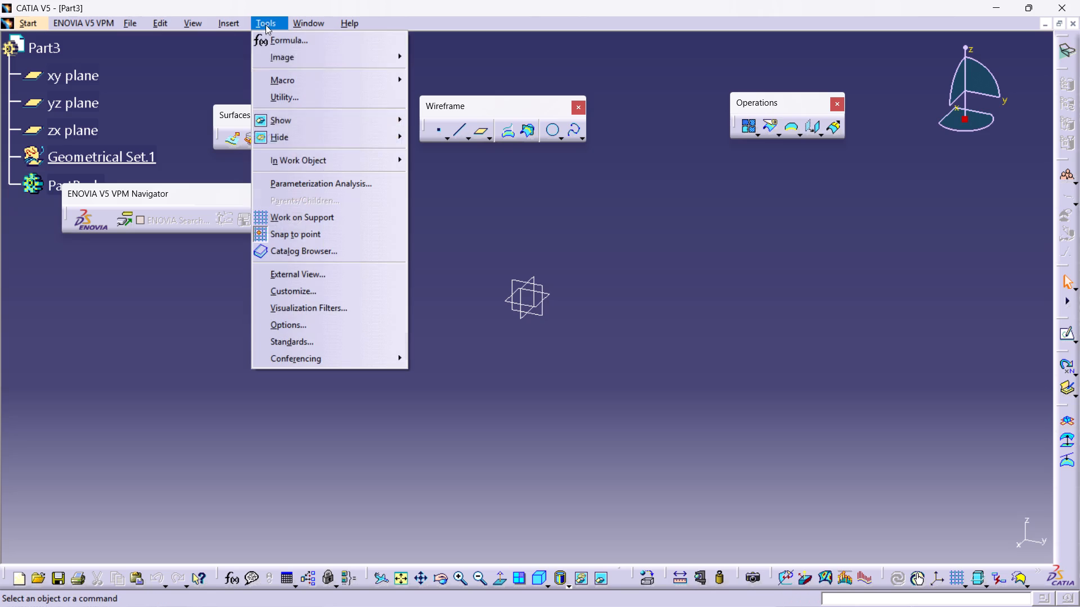
left_click(389, 293)
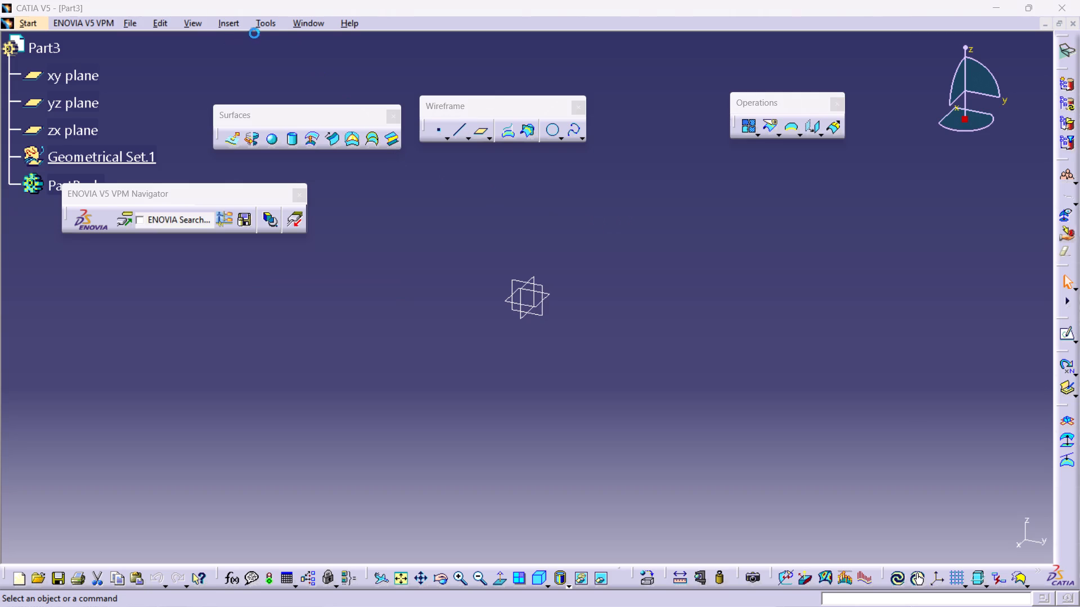
left_click(847, 274)
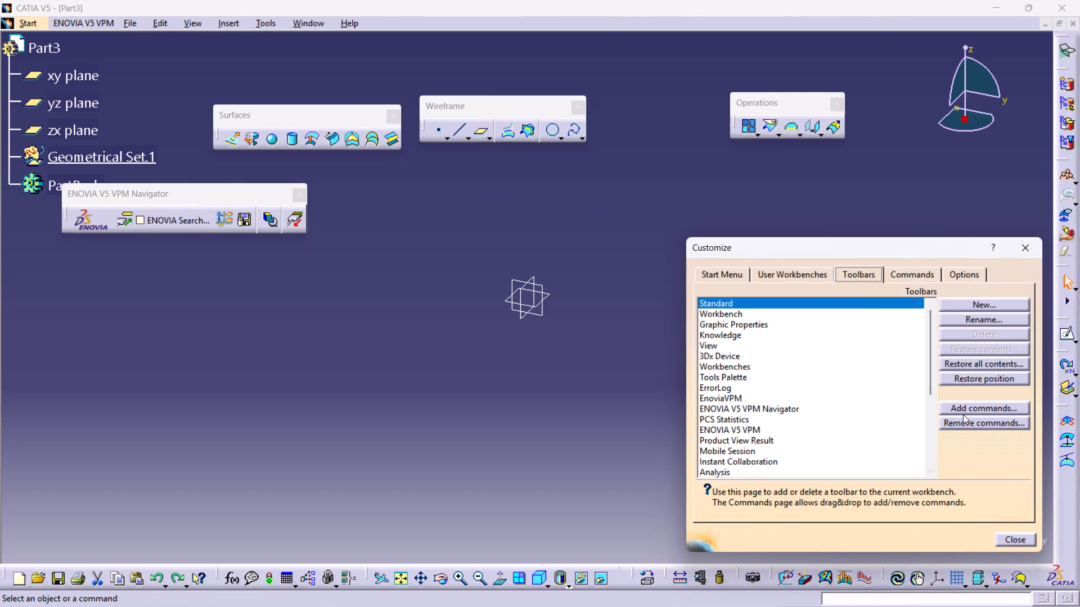
left_click(984, 365)
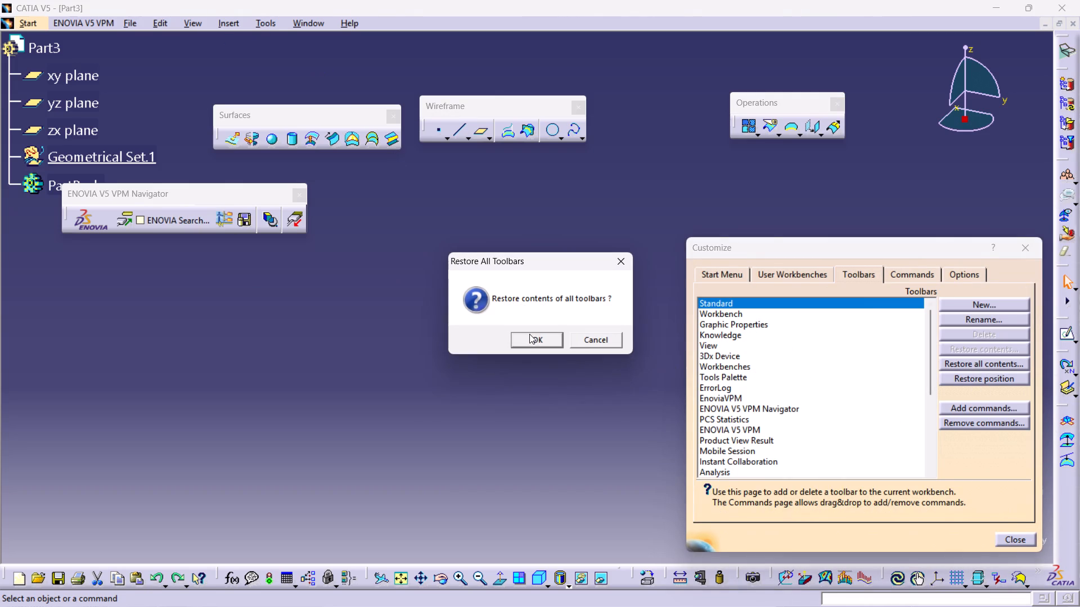
left_click(529, 334)
left_click(999, 371)
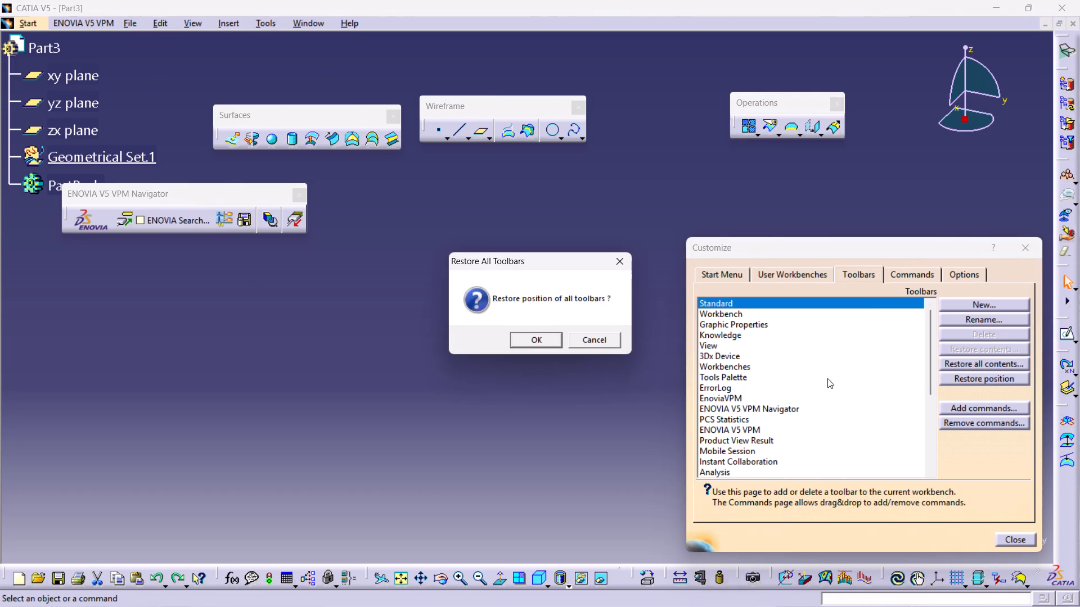
left_click(536, 342)
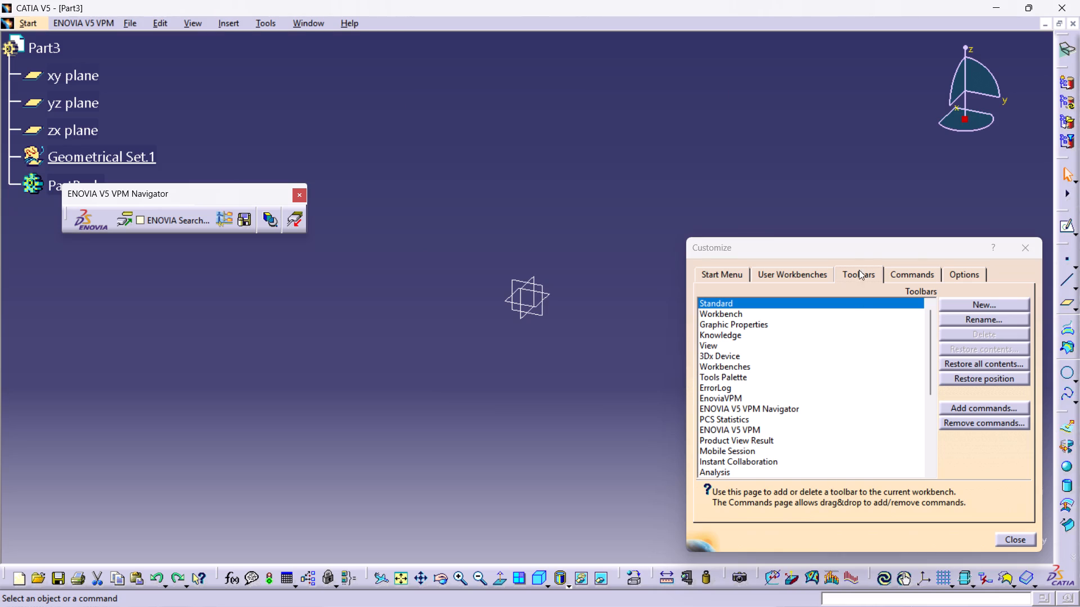
left_click(1014, 536)
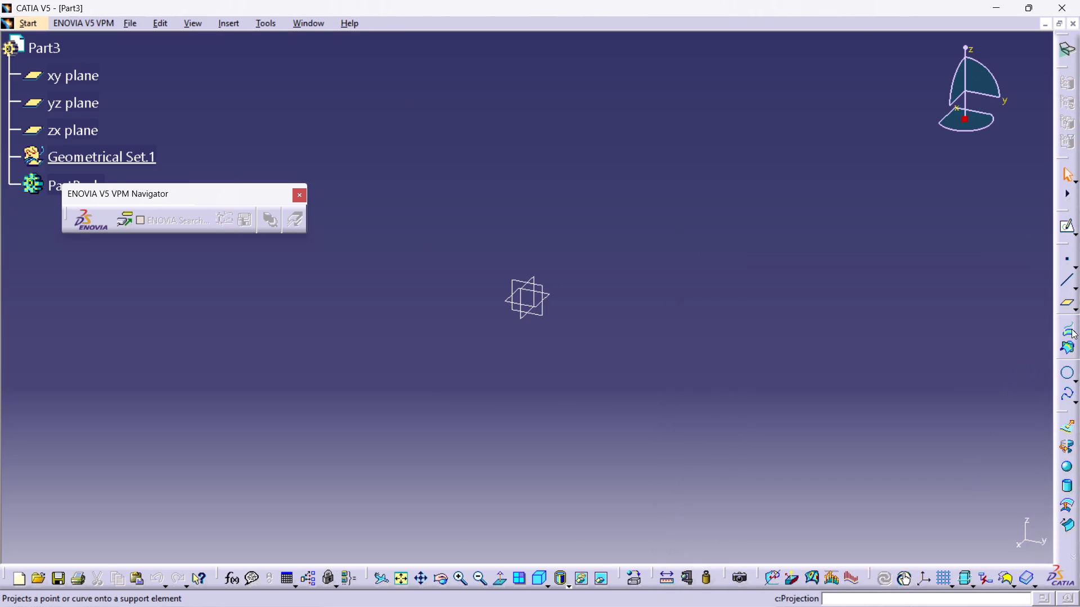
Dock the Wireframe toolbar horizontally above the modelling area.
left_click_drag(1063, 242, 1046, 241)
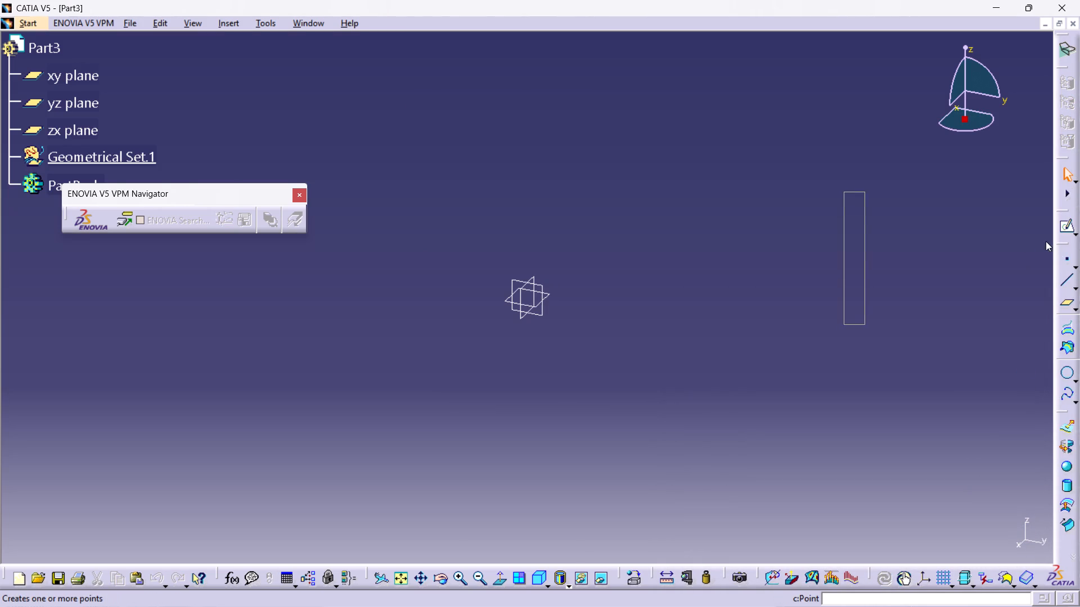
left_click_drag(1046, 241, 628, 22)
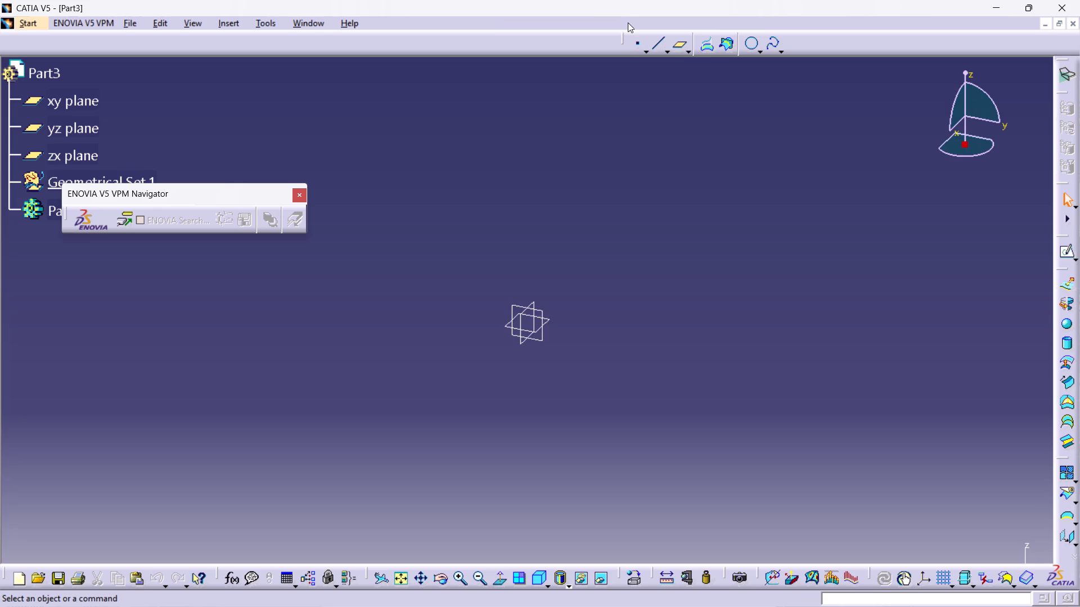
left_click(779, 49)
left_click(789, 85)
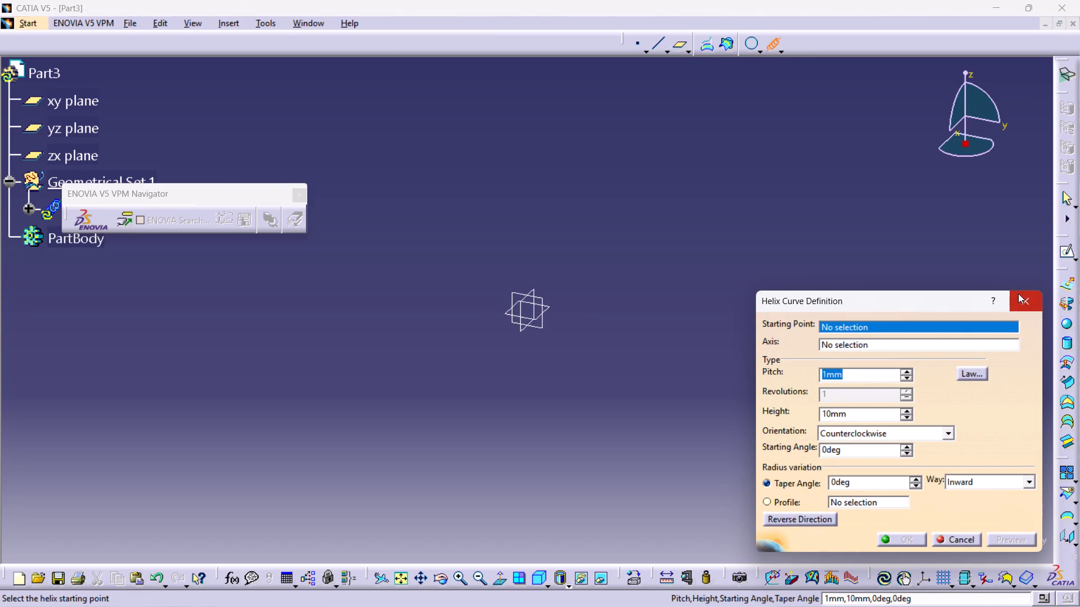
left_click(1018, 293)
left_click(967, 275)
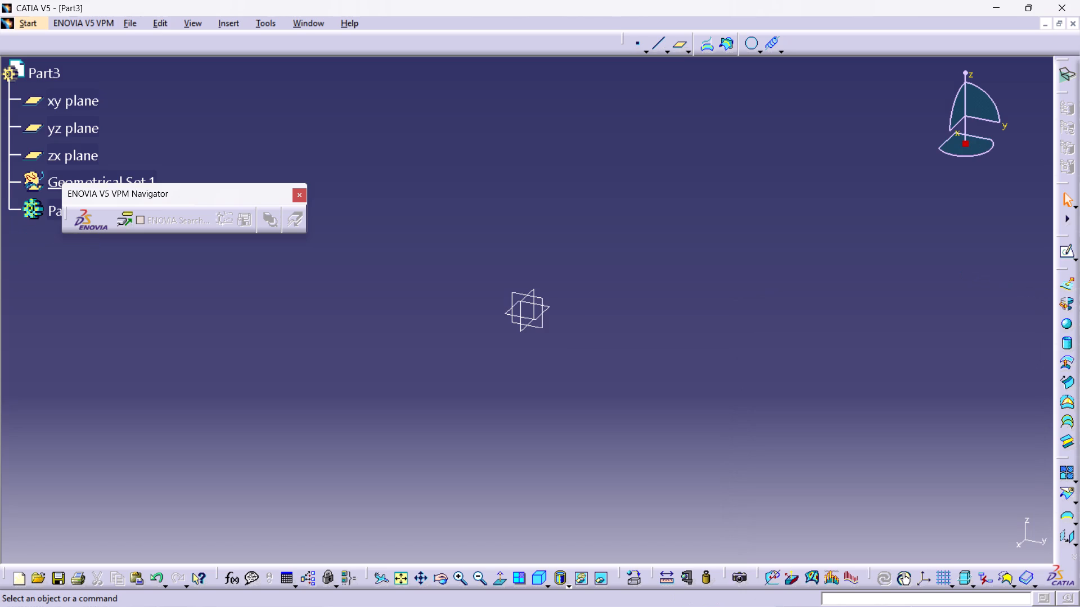
Start a Helix and create a new line for its axis, using the Point-Direction line type.
left_click(771, 48)
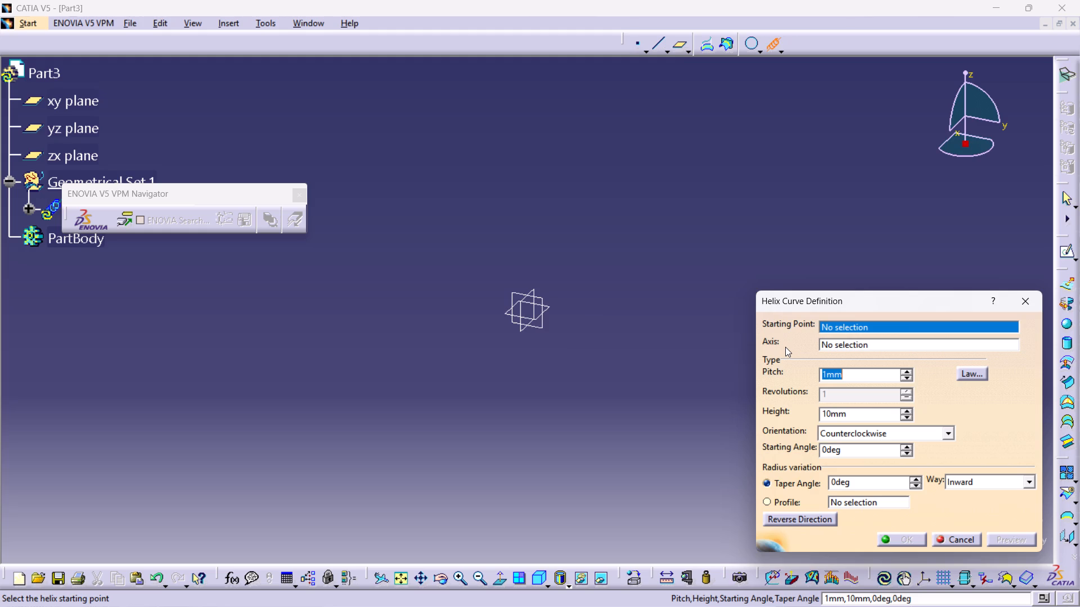
left_click(850, 321)
right_click(850, 321)
right_click(850, 325)
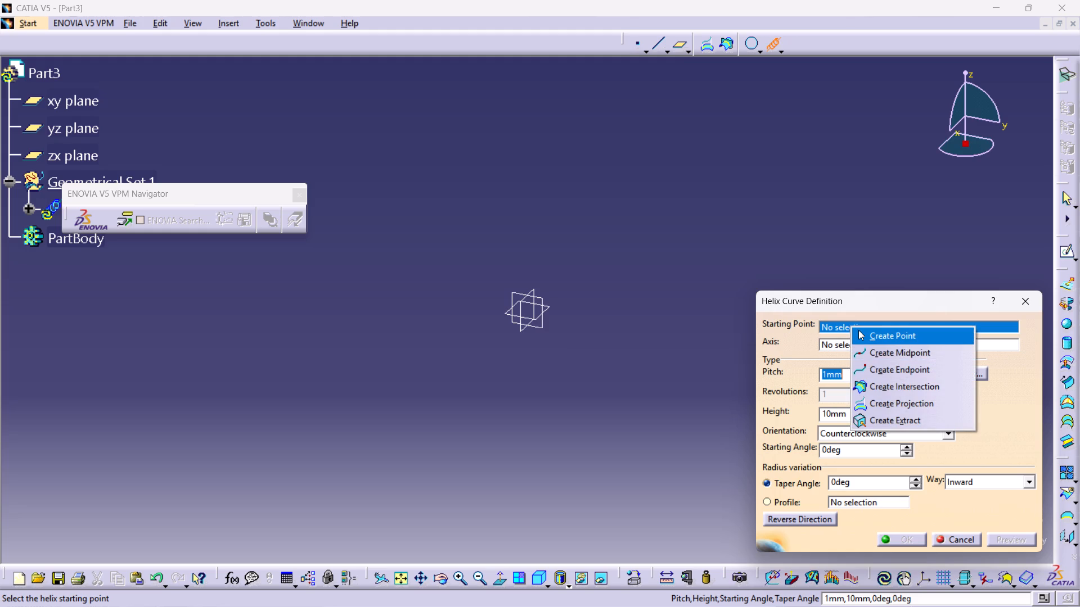
scroll(879, 416, "down", 1)
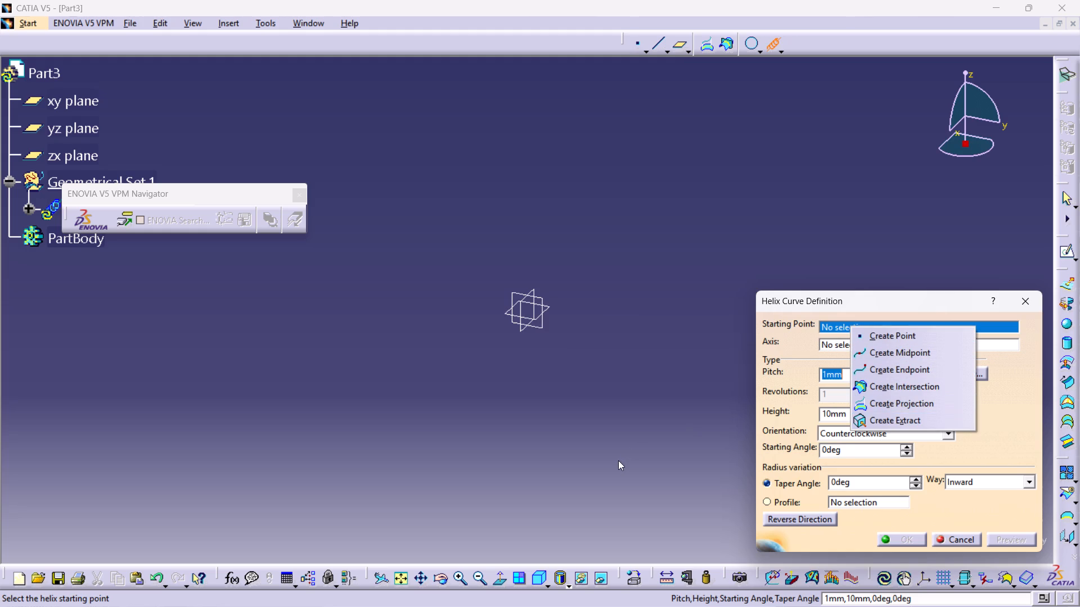
left_click(618, 460)
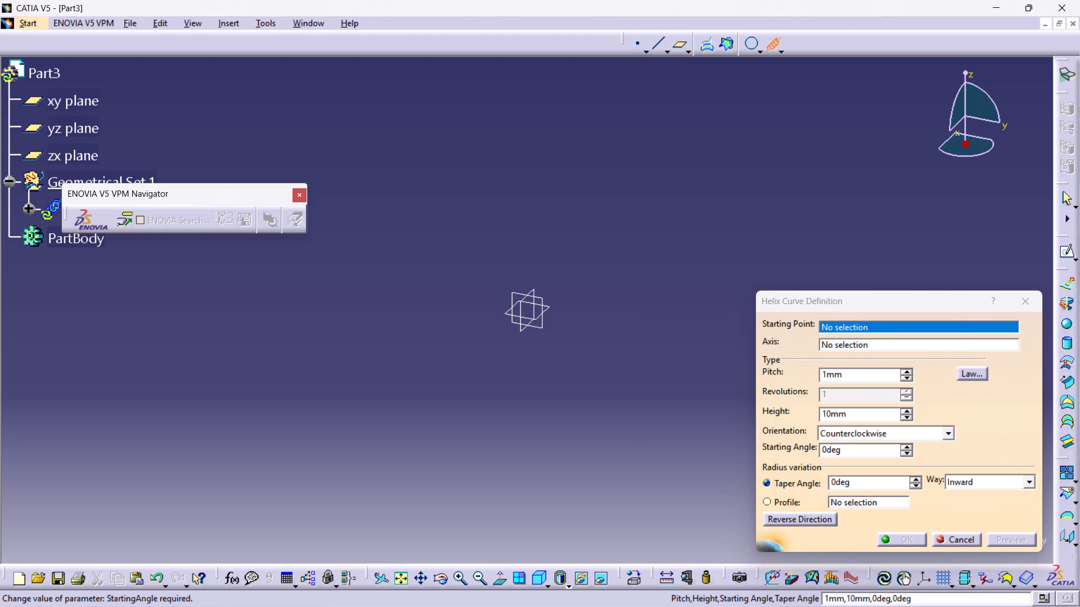
right_click(865, 345)
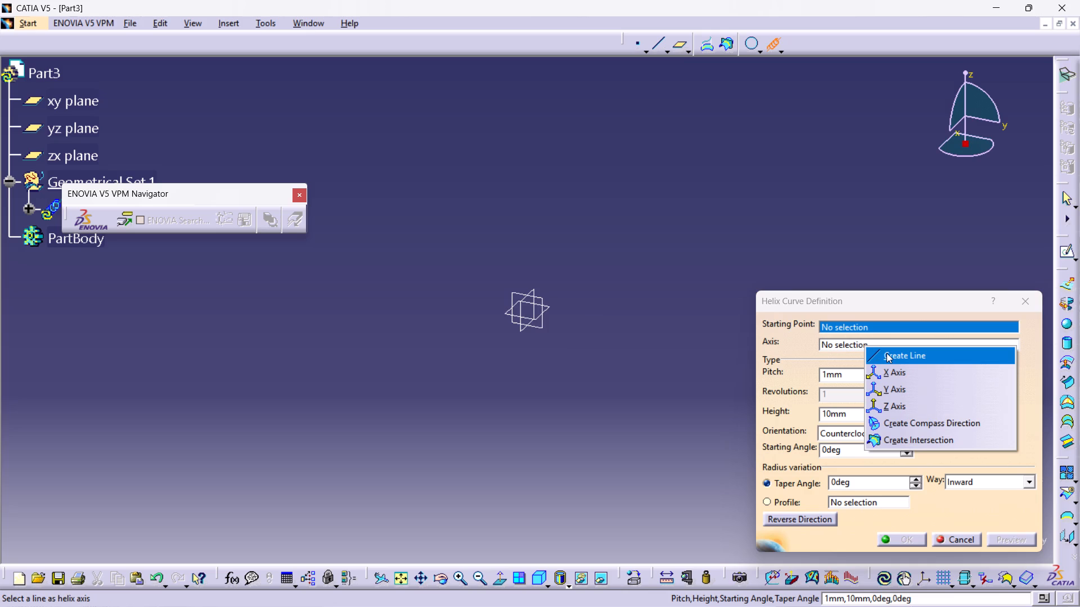
left_click(886, 353)
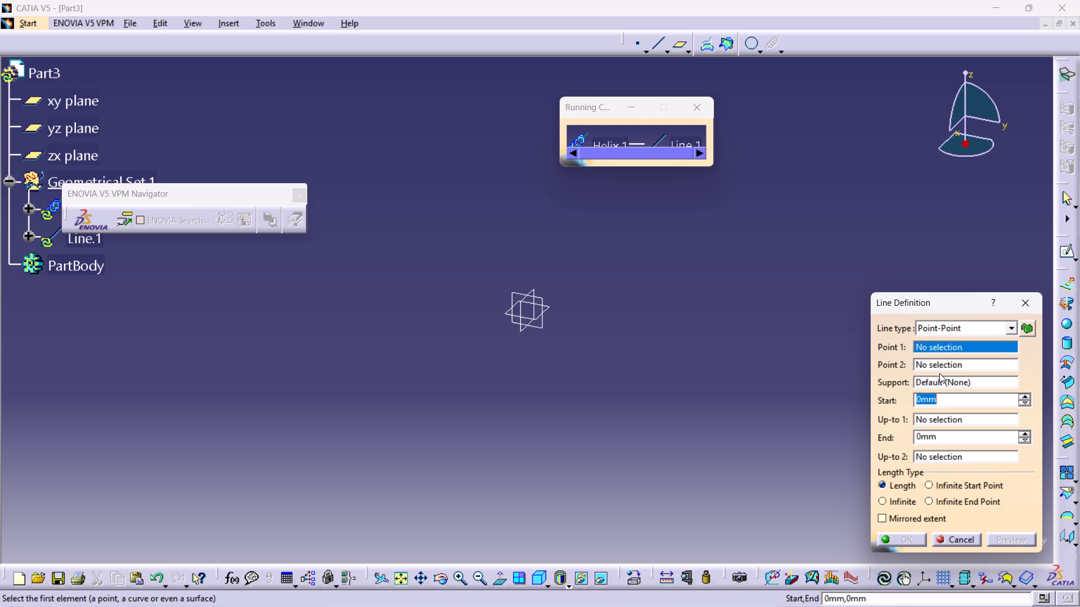
left_click(1012, 330)
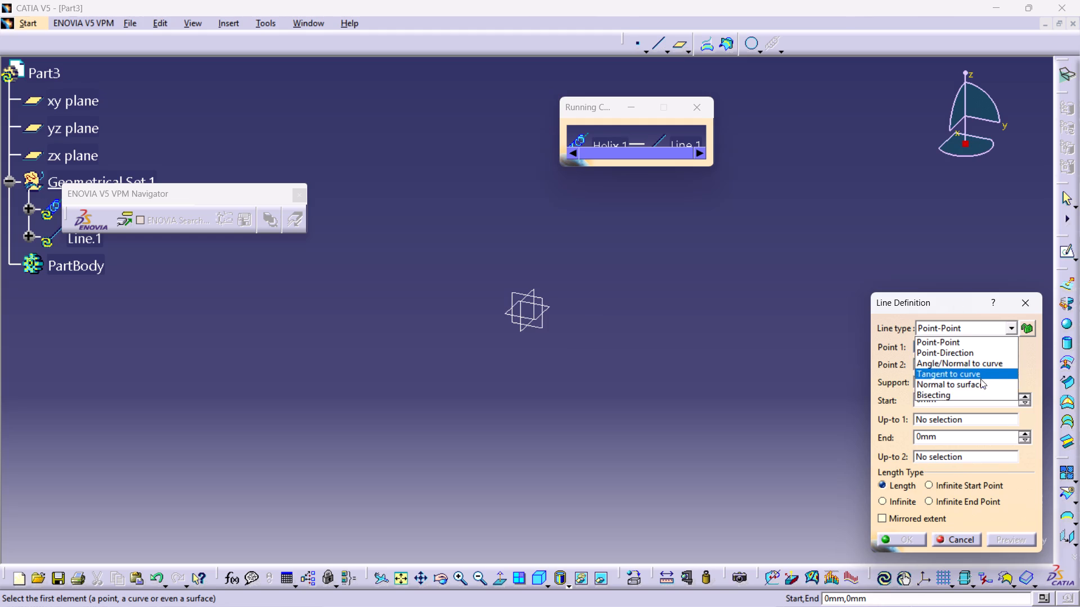
left_click(984, 355)
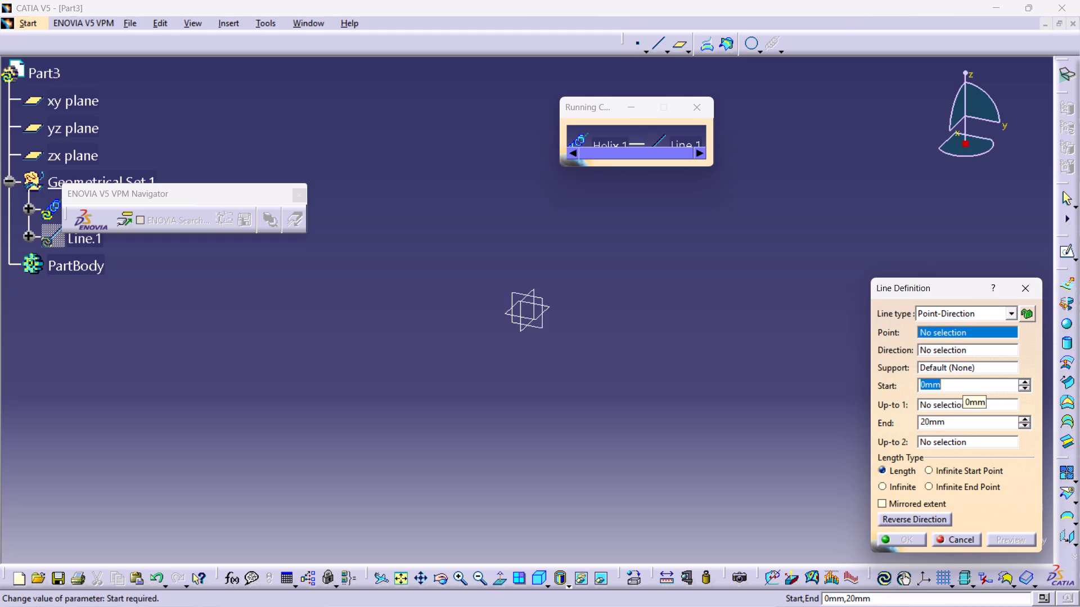
Create the axis line's reference point by coordinates at X 0 mm, Y 0 mm, Z 0 mm.
right_click(979, 334)
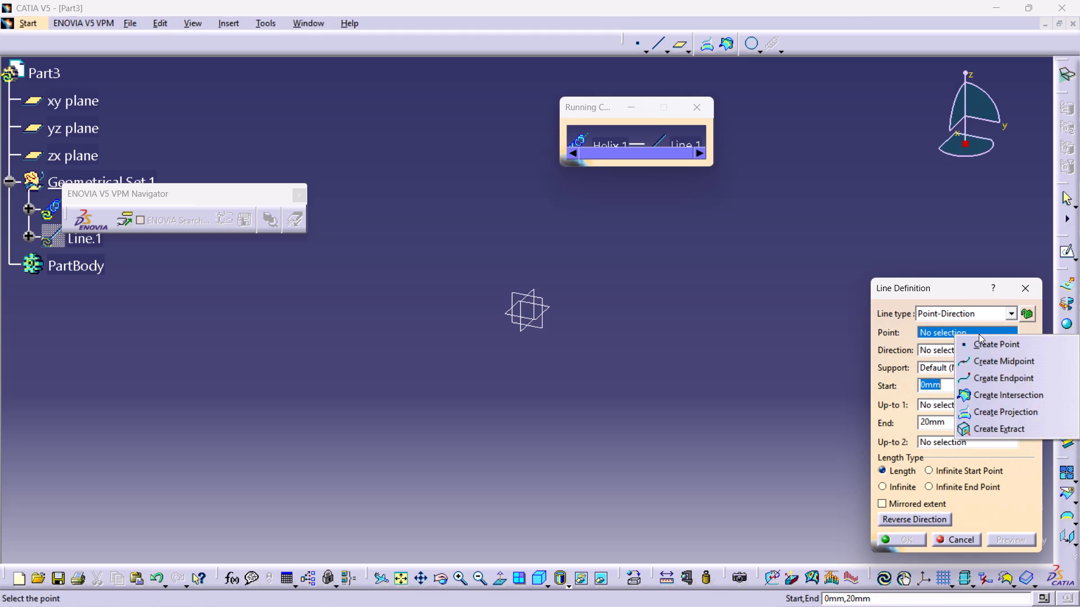
left_click(979, 342)
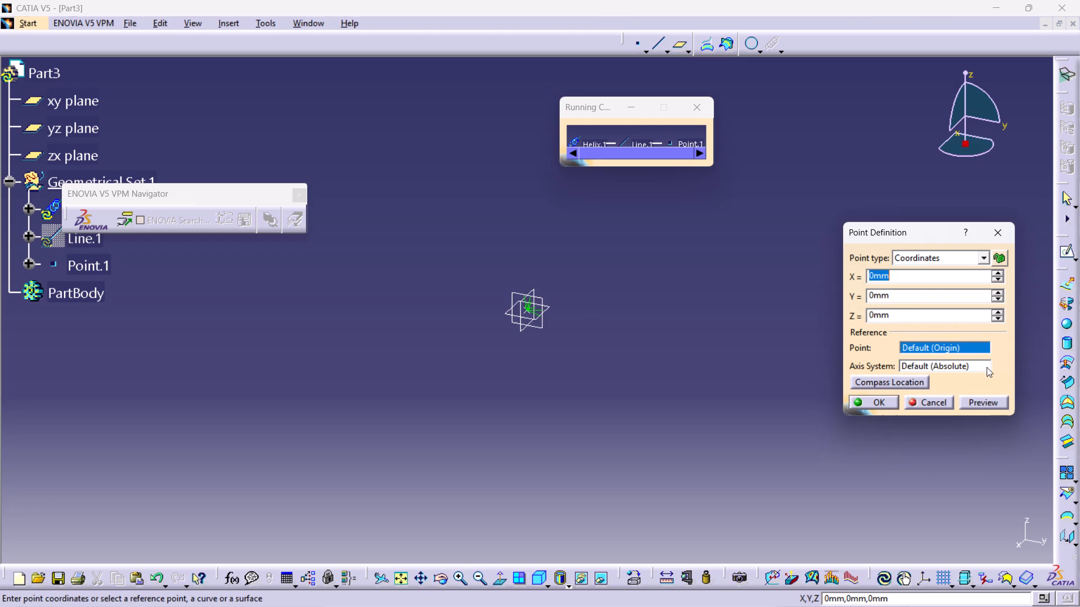
left_click(974, 396)
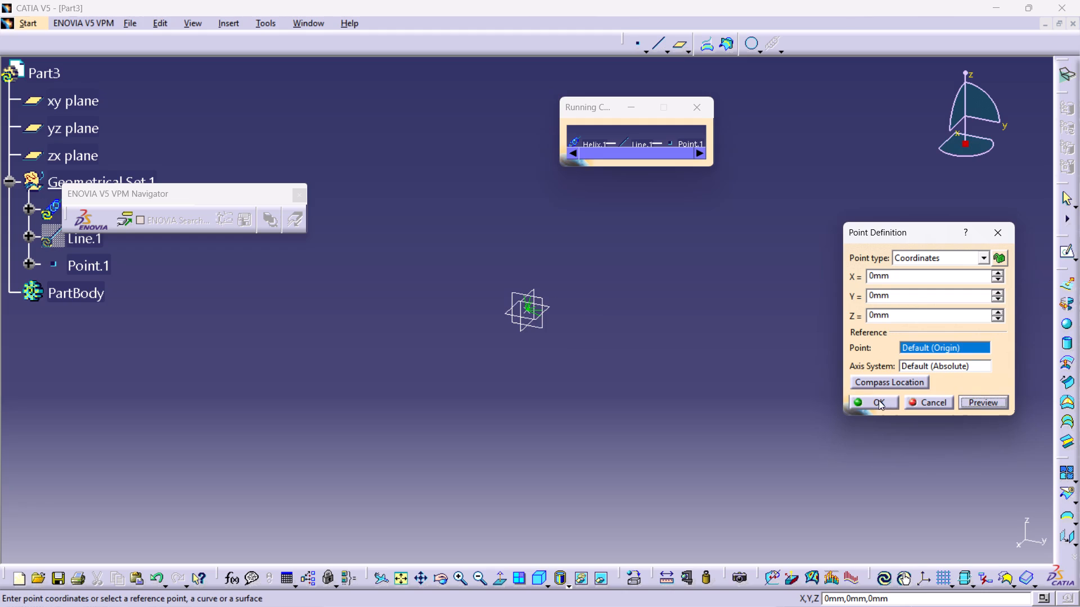
left_click(879, 400)
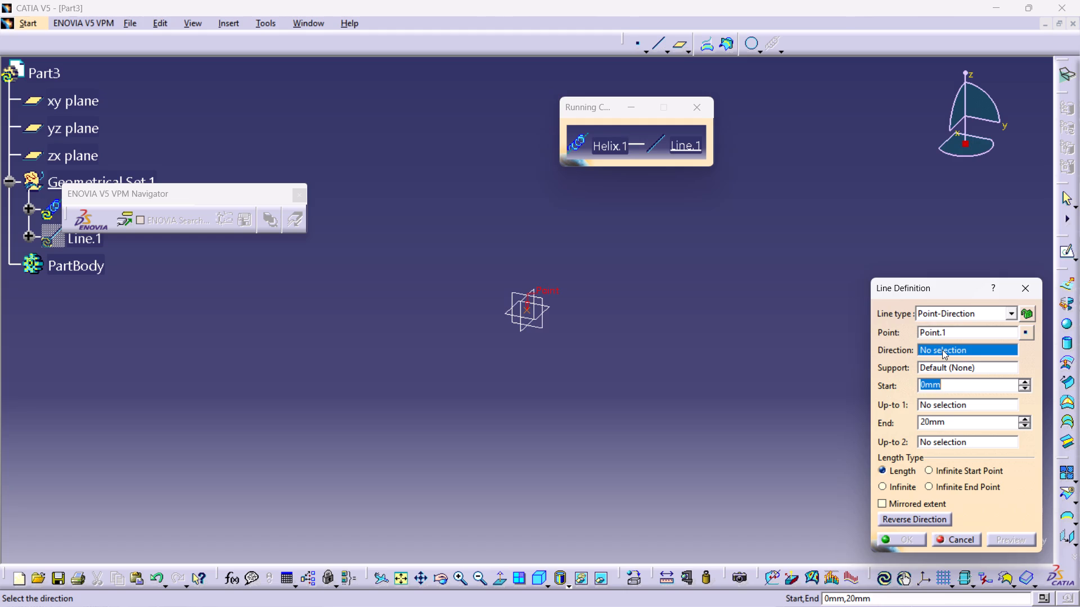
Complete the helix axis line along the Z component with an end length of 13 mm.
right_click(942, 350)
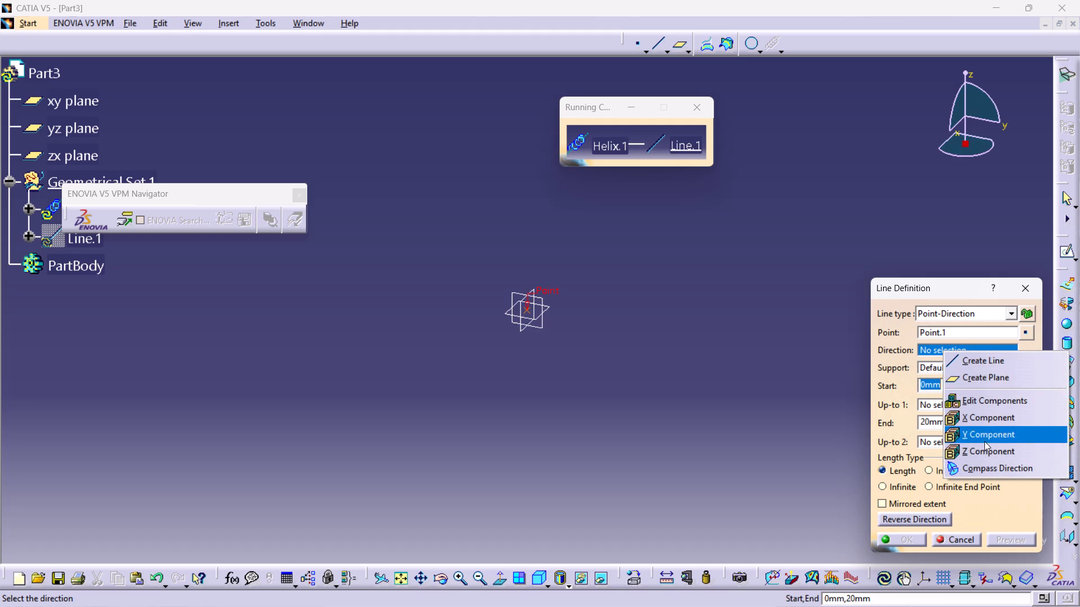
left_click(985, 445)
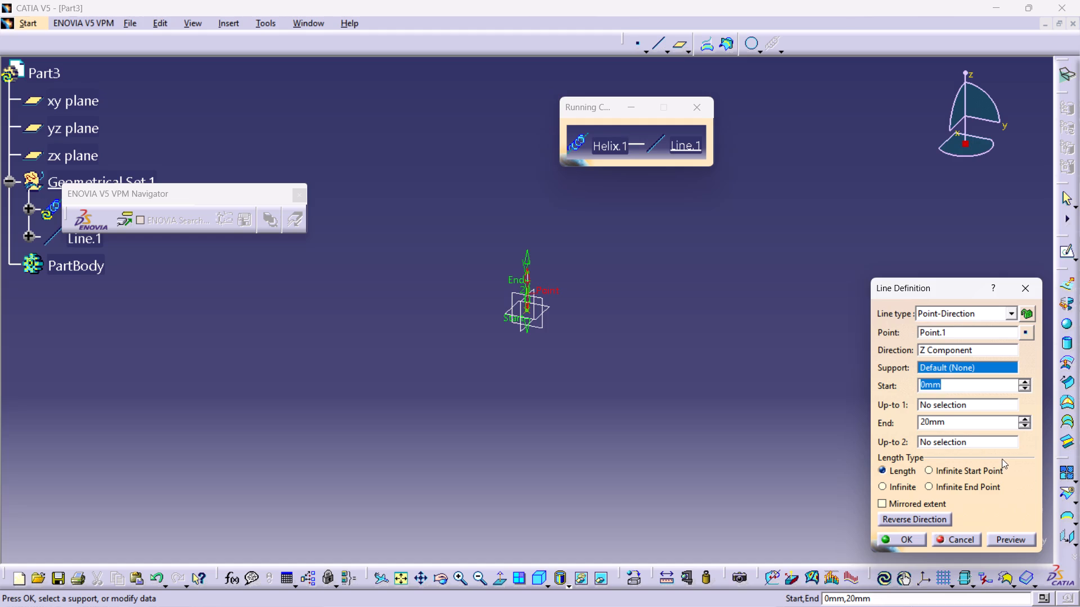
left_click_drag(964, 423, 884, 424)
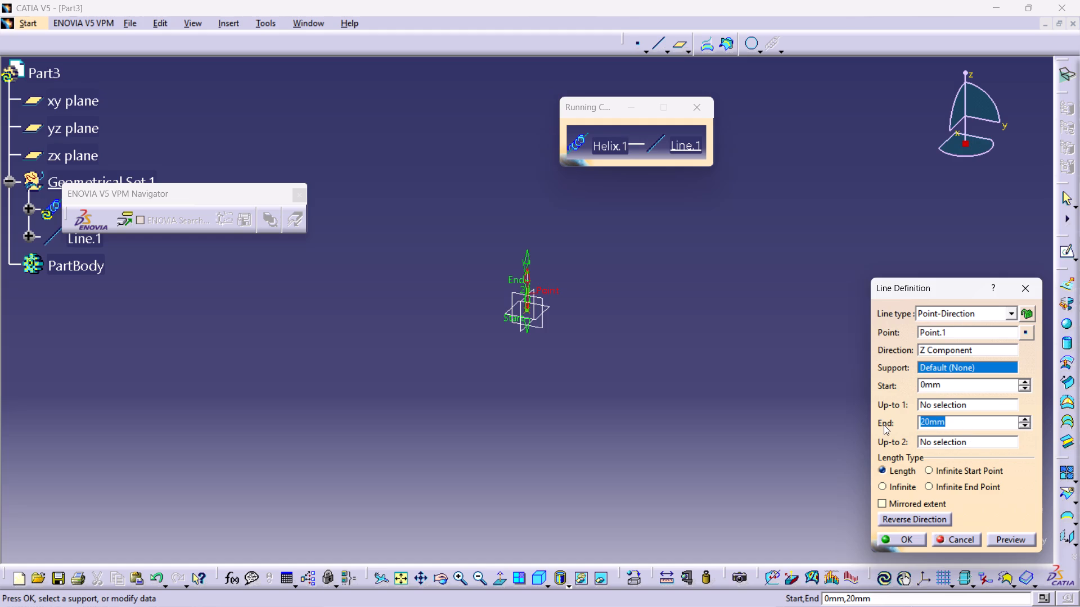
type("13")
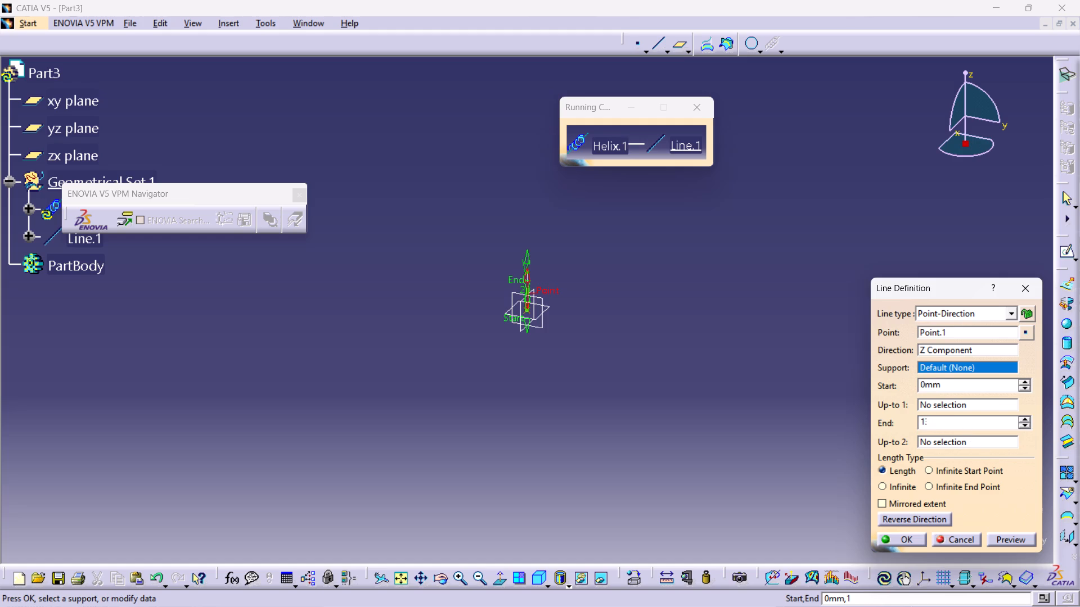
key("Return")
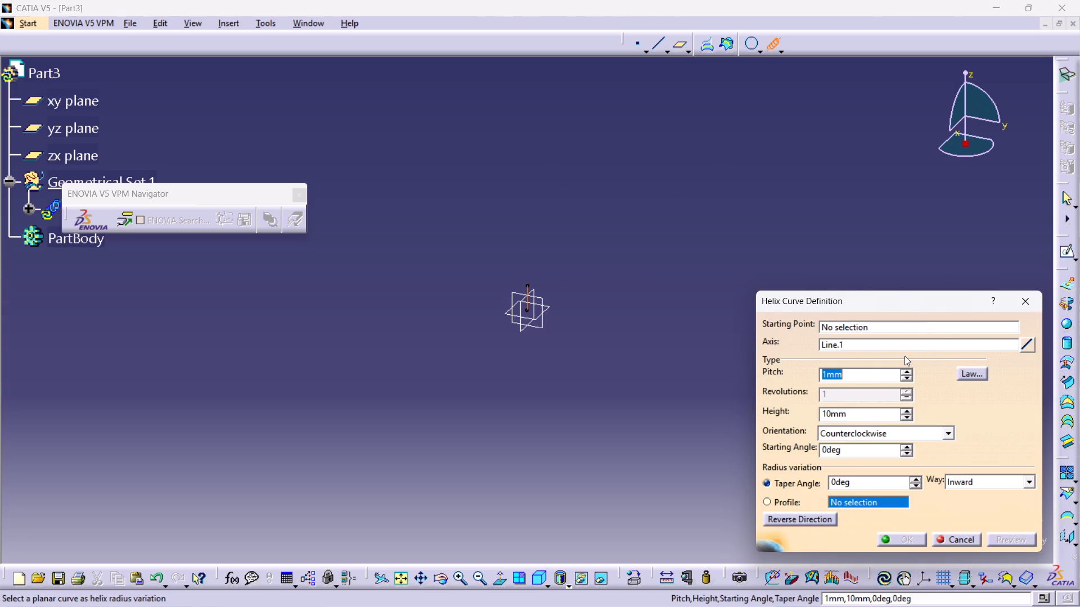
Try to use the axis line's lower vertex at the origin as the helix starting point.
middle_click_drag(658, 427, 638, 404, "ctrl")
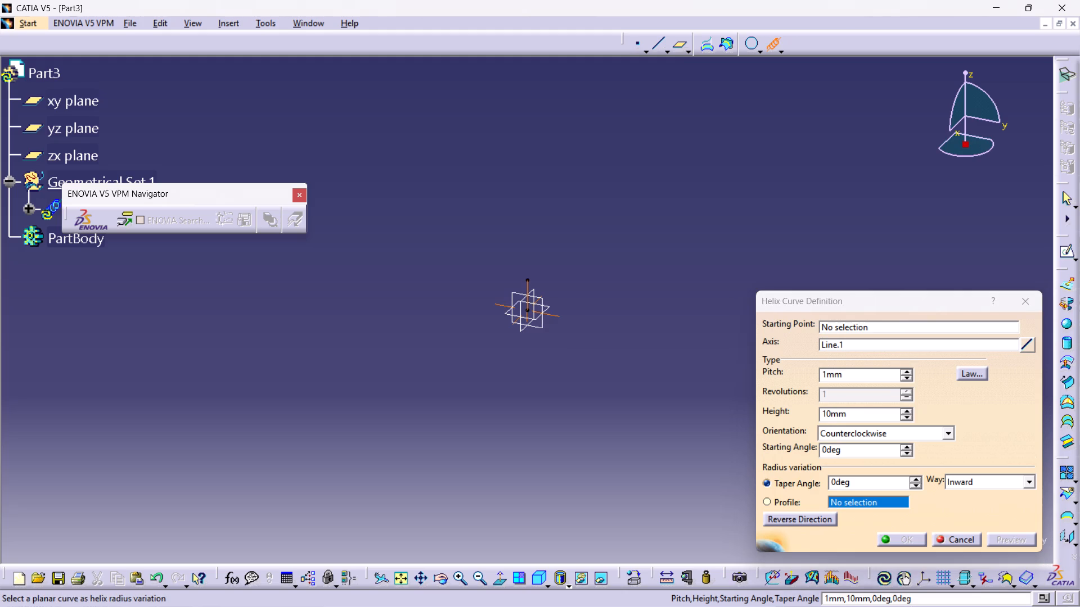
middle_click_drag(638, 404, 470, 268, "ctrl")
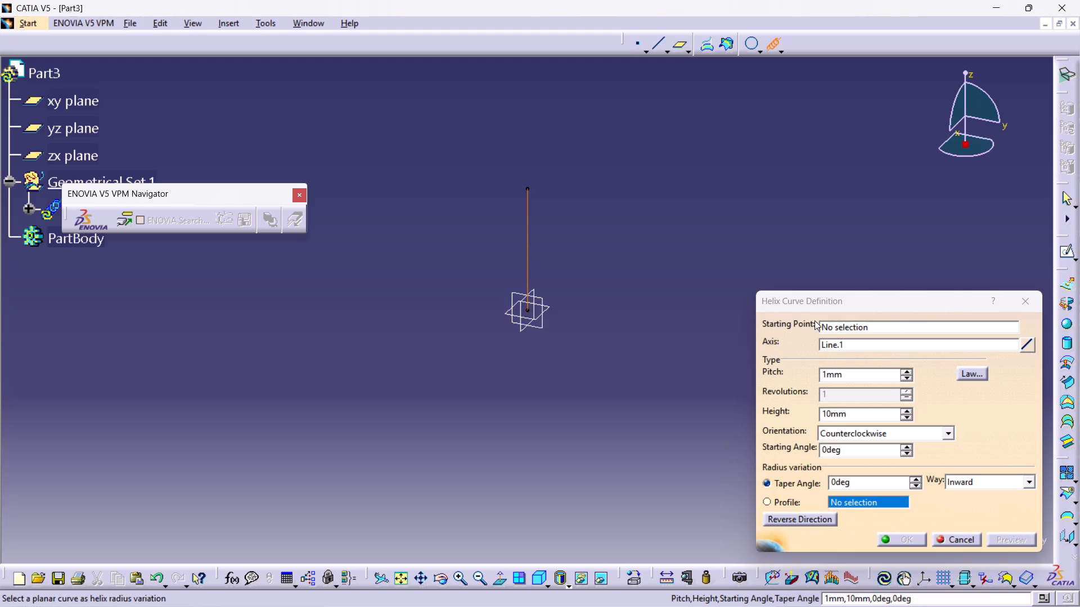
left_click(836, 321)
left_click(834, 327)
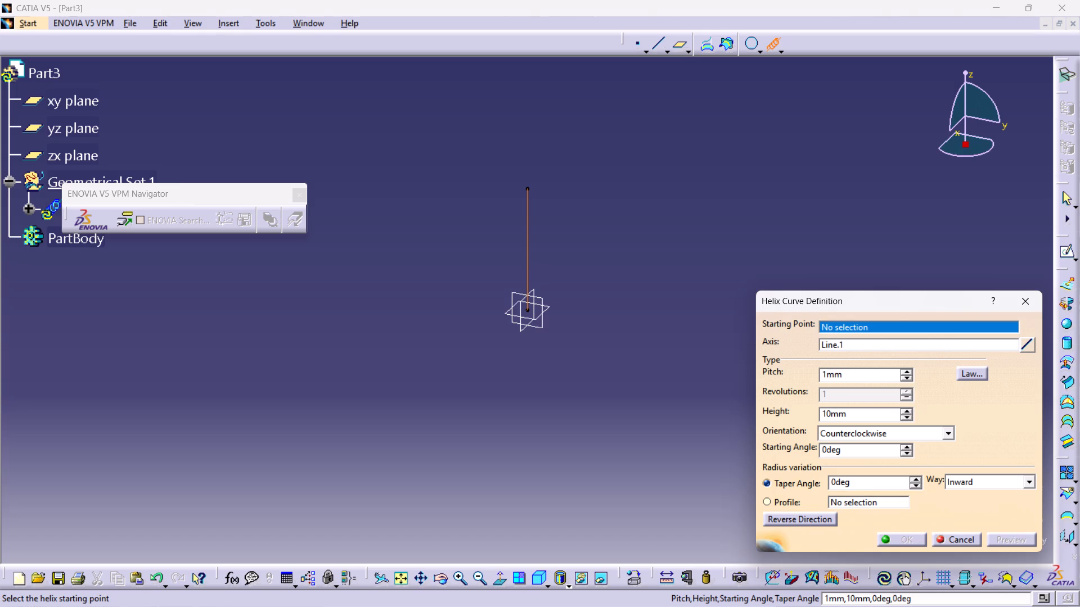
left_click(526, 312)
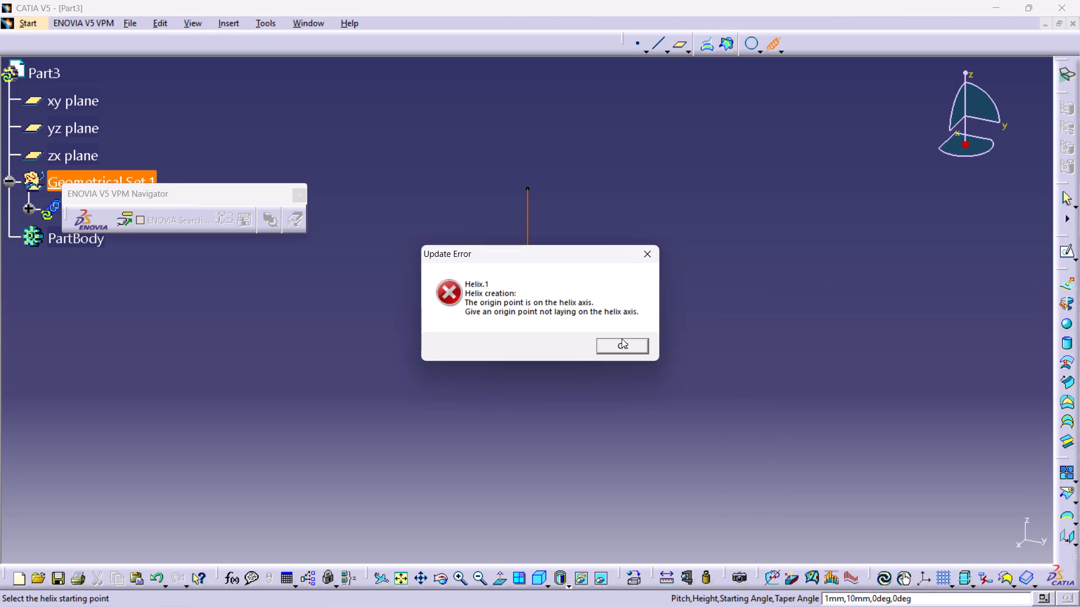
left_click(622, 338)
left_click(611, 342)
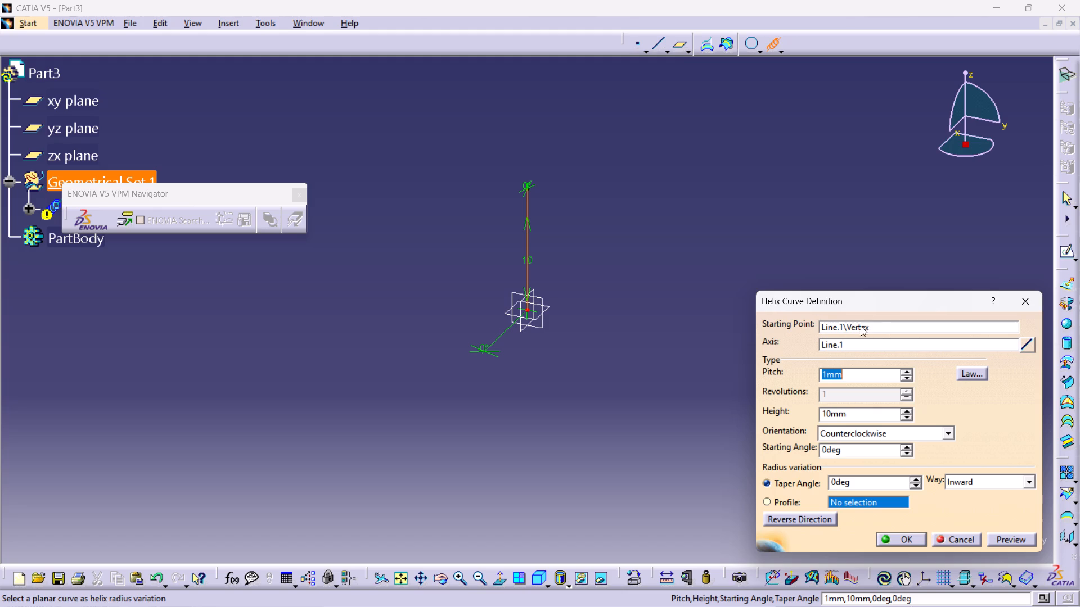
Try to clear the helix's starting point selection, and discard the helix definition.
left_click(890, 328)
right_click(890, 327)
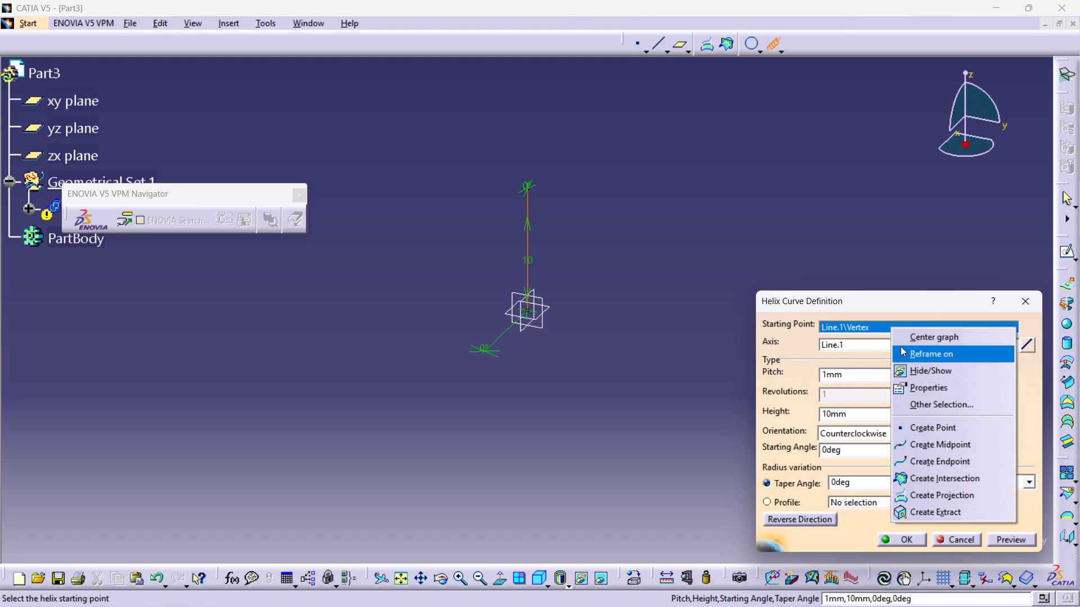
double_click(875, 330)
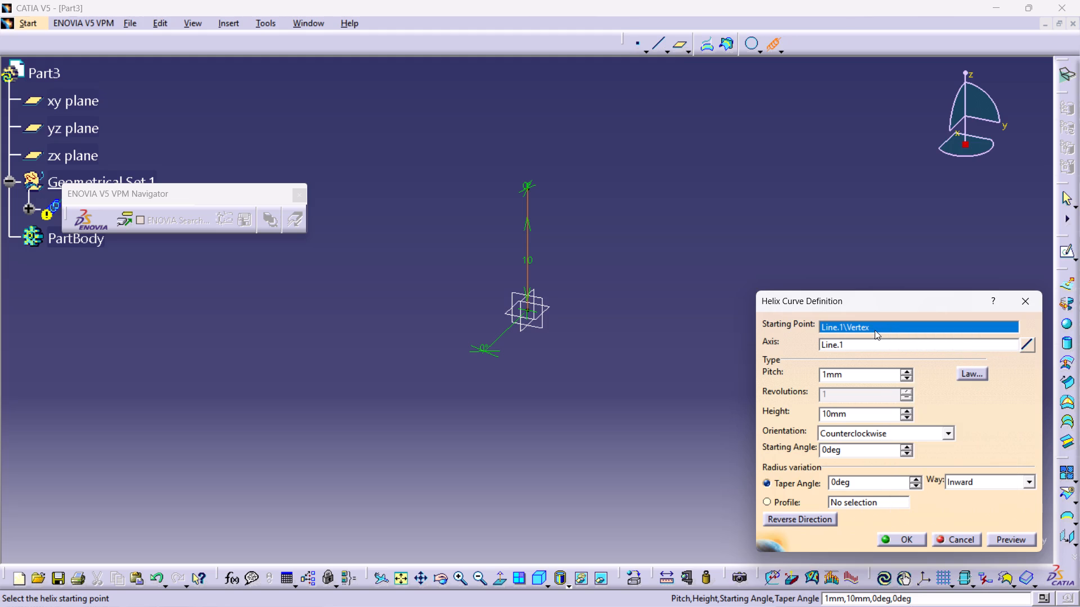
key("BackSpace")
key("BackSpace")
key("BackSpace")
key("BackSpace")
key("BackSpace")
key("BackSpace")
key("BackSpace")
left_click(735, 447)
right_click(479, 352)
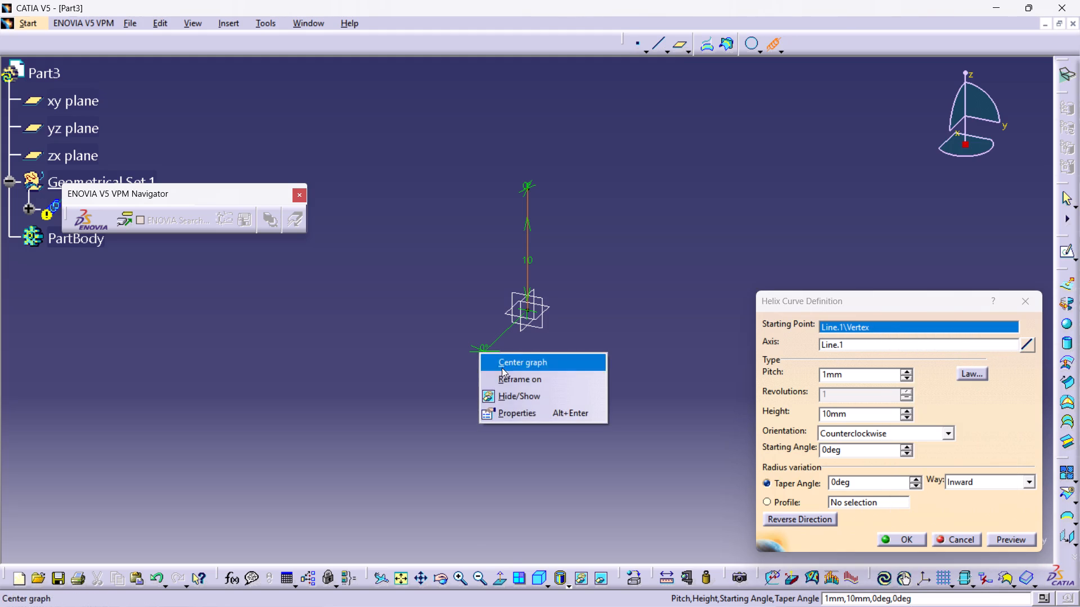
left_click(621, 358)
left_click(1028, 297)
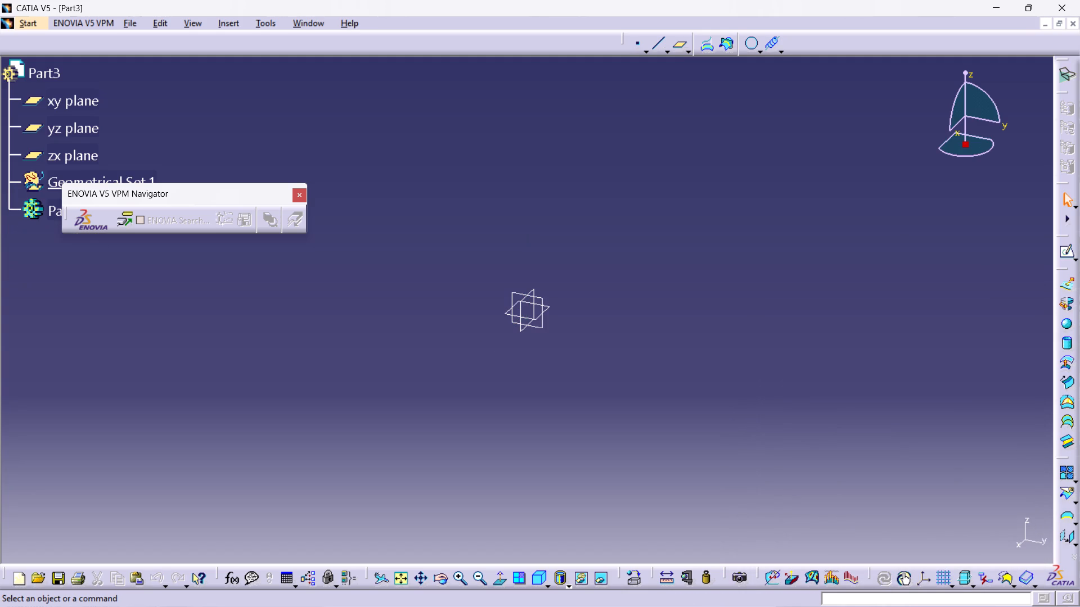
Start a new Helix and create a line for its axis, using the Point-Direction line type.
left_click(774, 43)
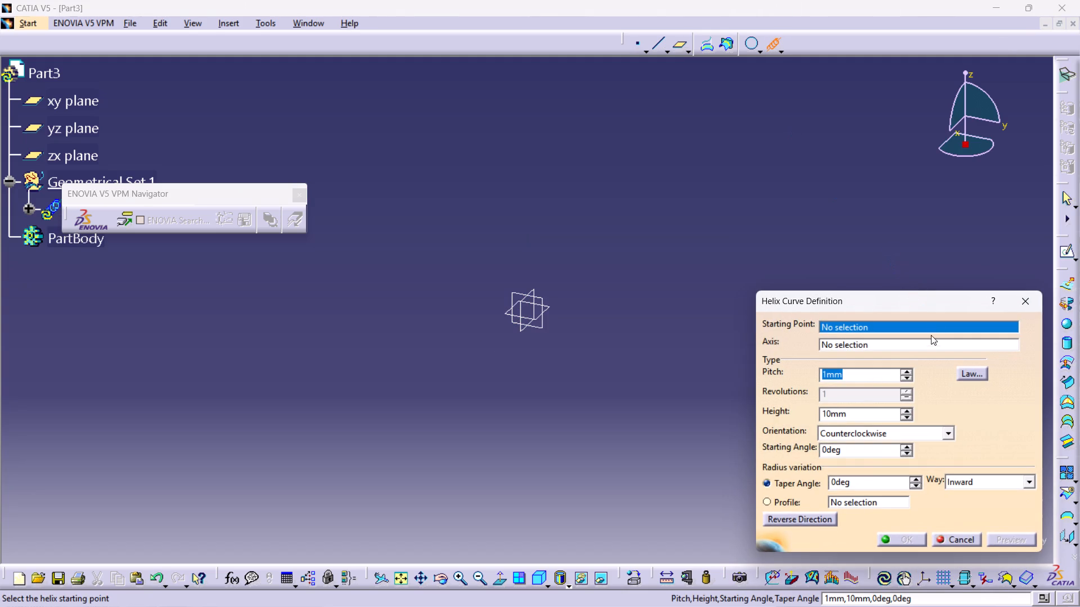
left_click(926, 342)
left_click(917, 343)
right_click(917, 343)
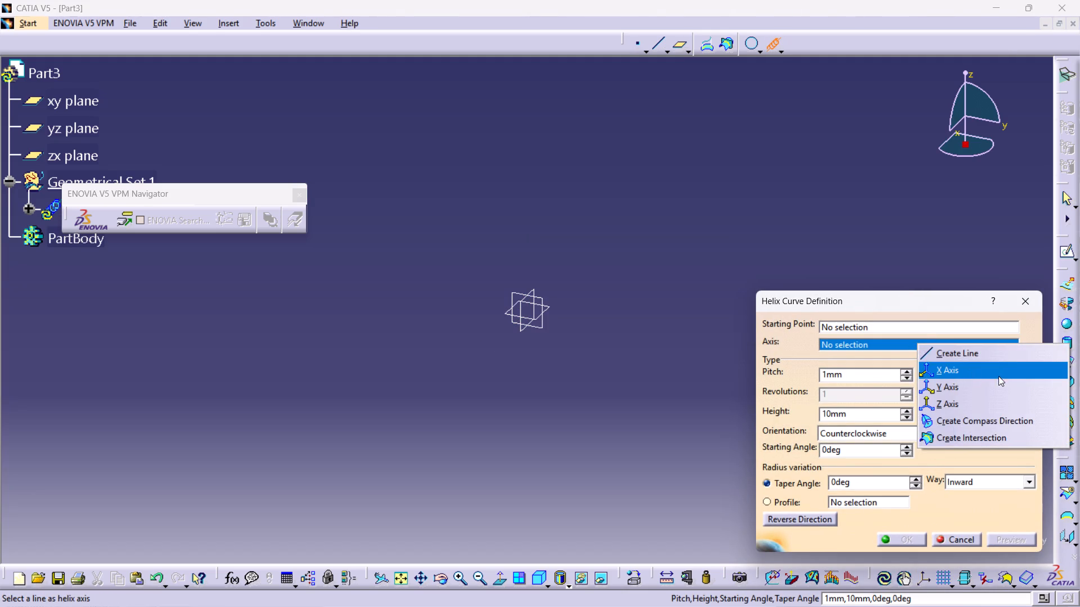
left_click(1001, 357)
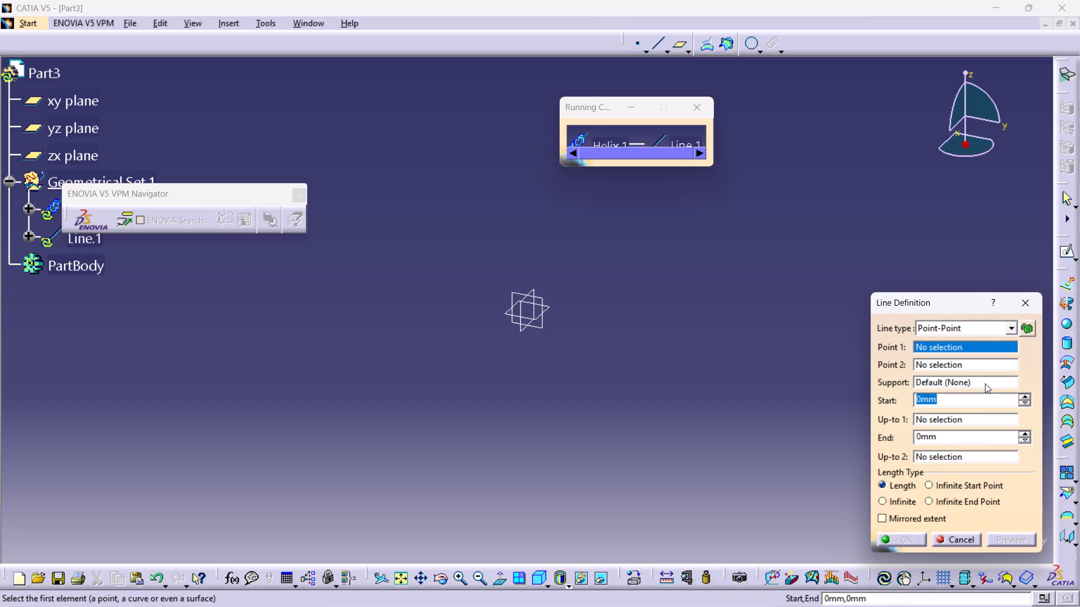
left_click(1014, 326)
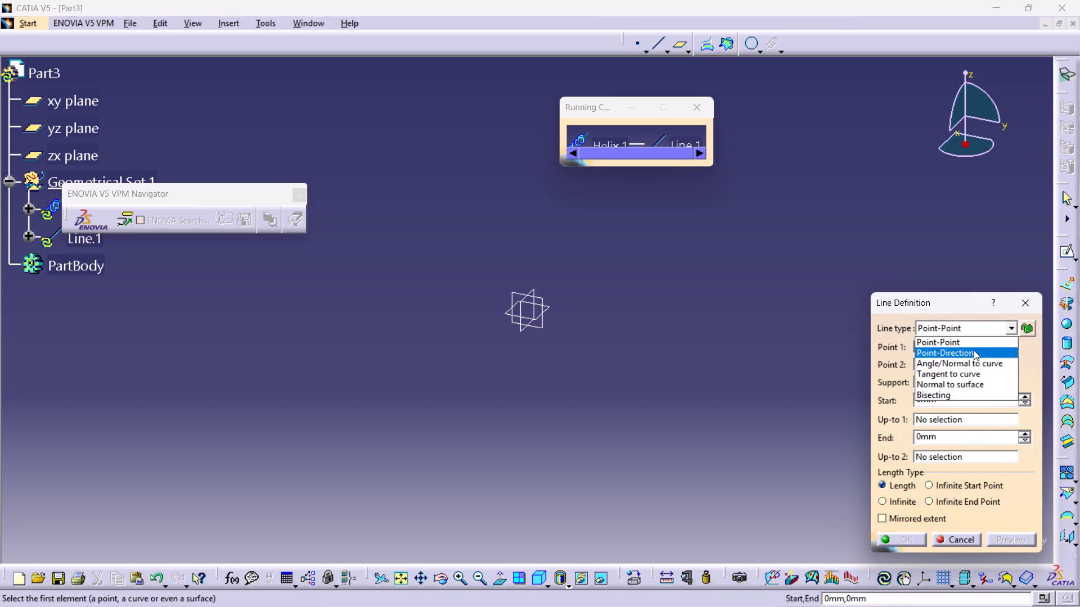
left_click(974, 350)
Create the axis line's reference point by coordinates at X 0 mm, Y 0 mm, Z 0 mm.
right_click(959, 330)
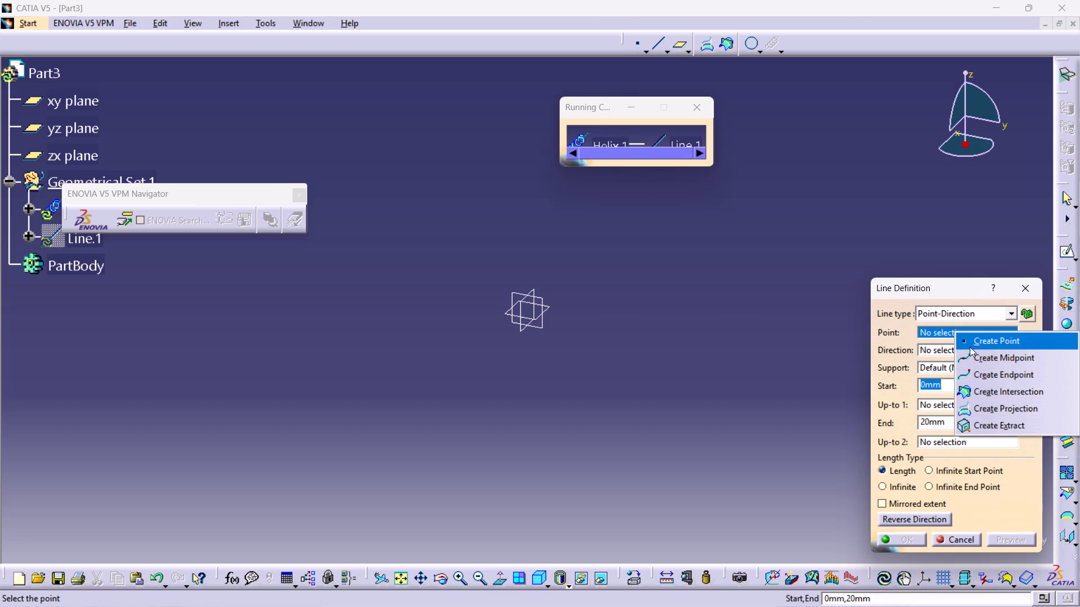
left_click(973, 338)
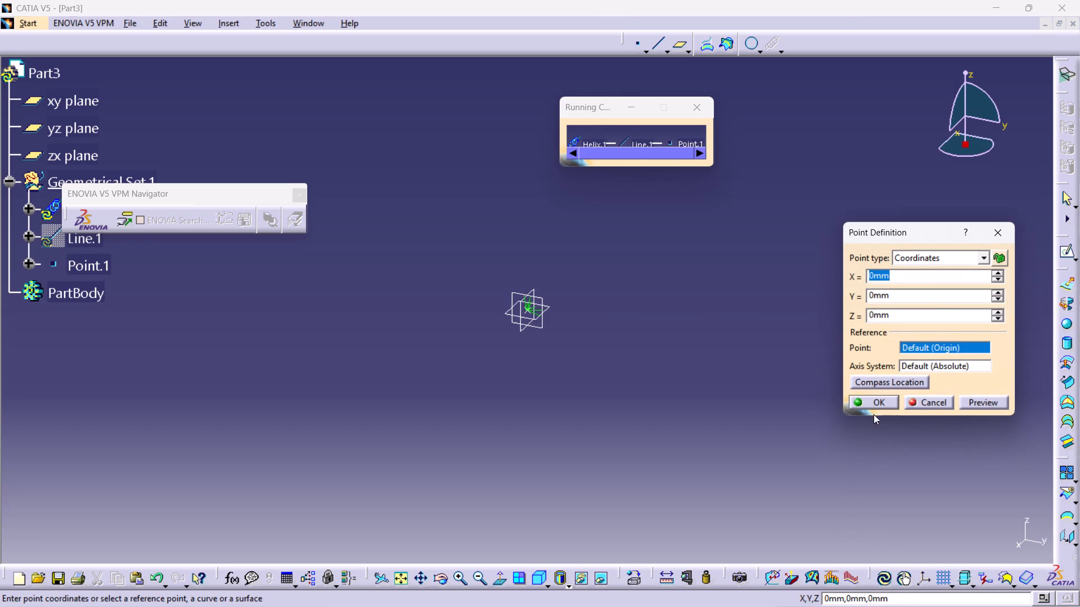
left_click(879, 406)
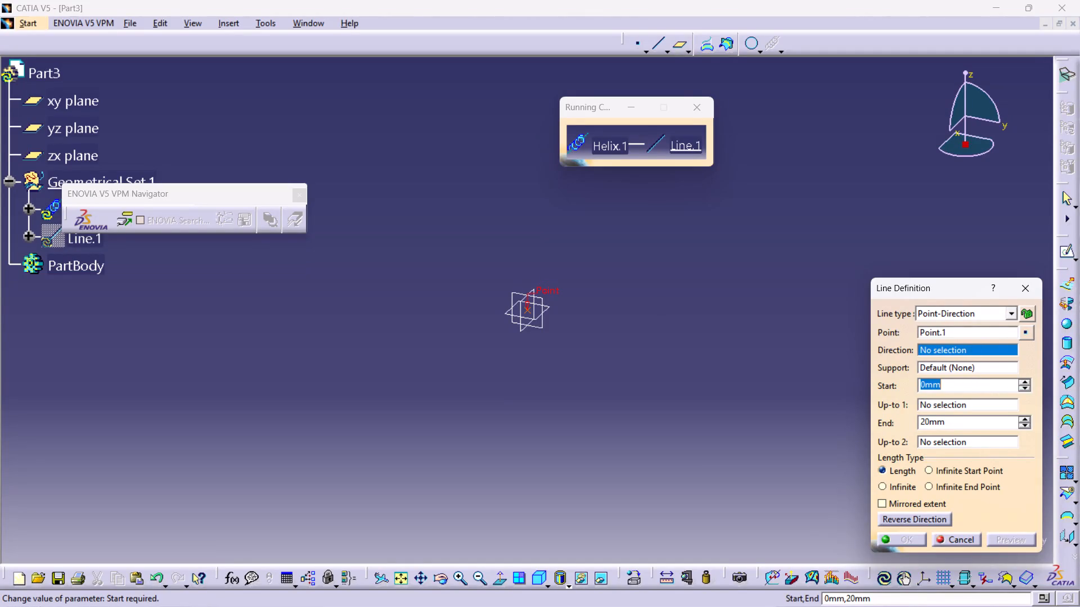
Complete the axis line along the Z component with an end length of 13 mm.
right_click(969, 372)
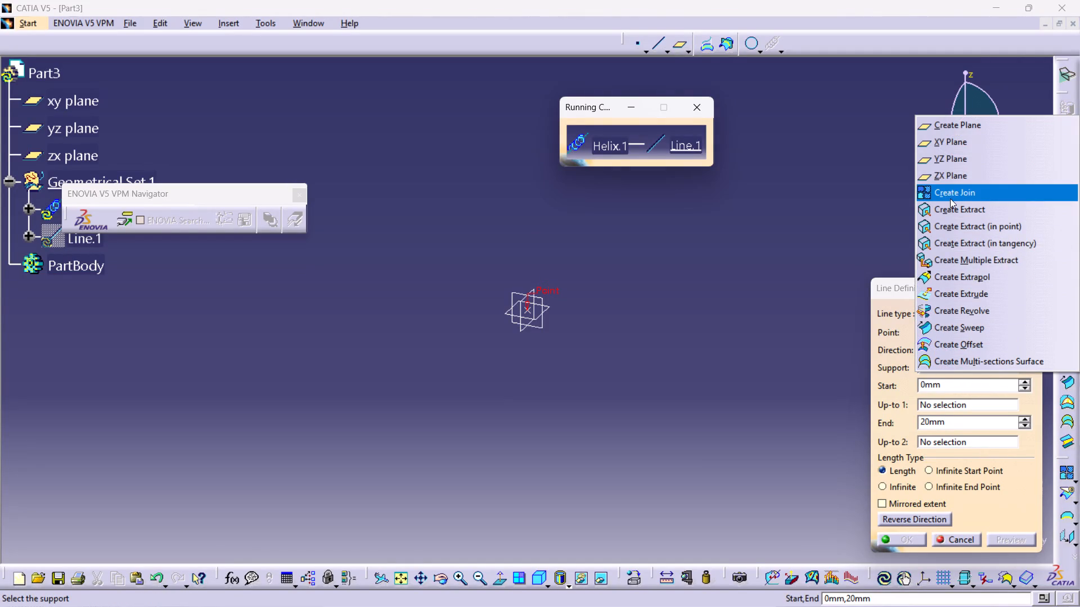
left_click(886, 373)
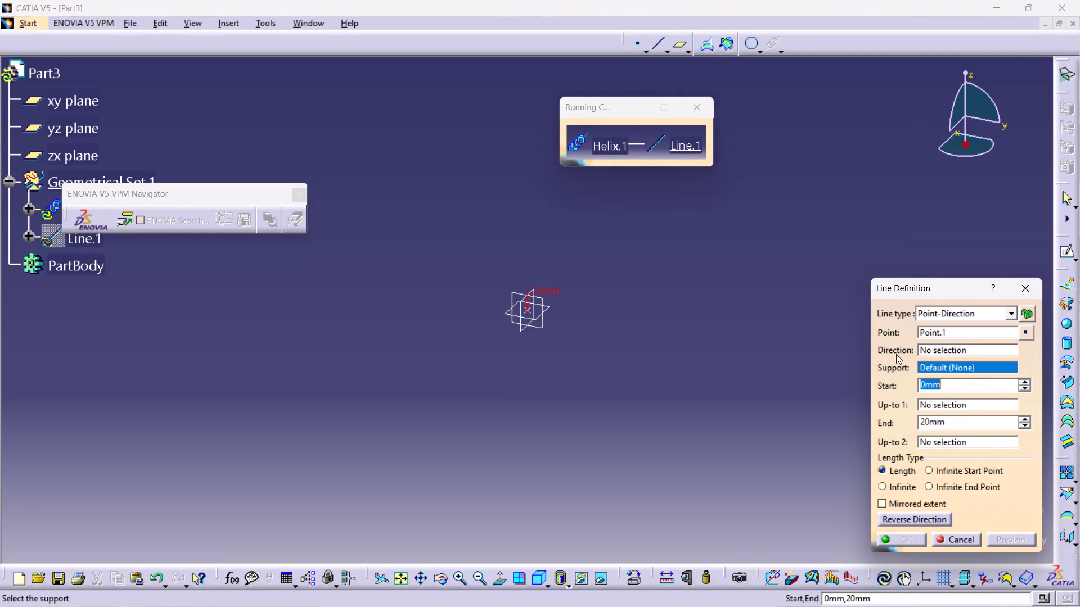
right_click(931, 346)
left_click(973, 449)
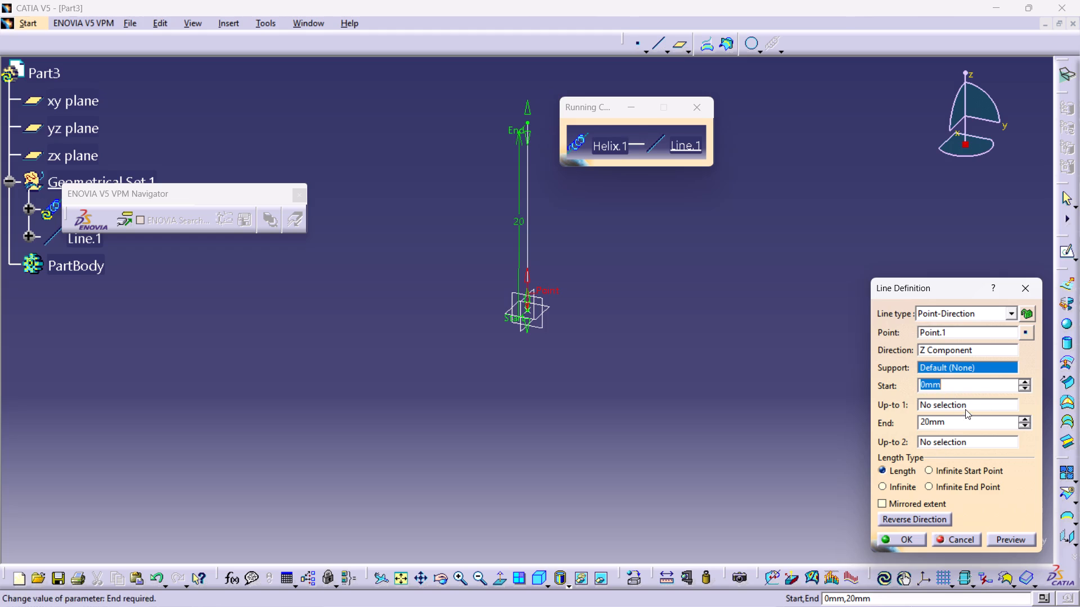
left_click_drag(958, 417, 897, 420)
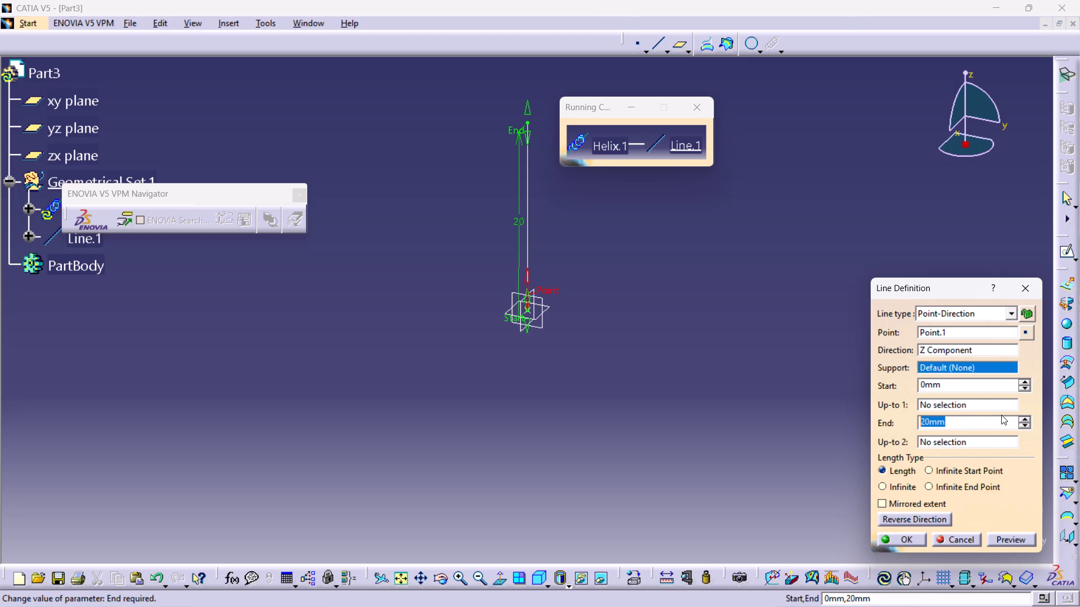
type("13")
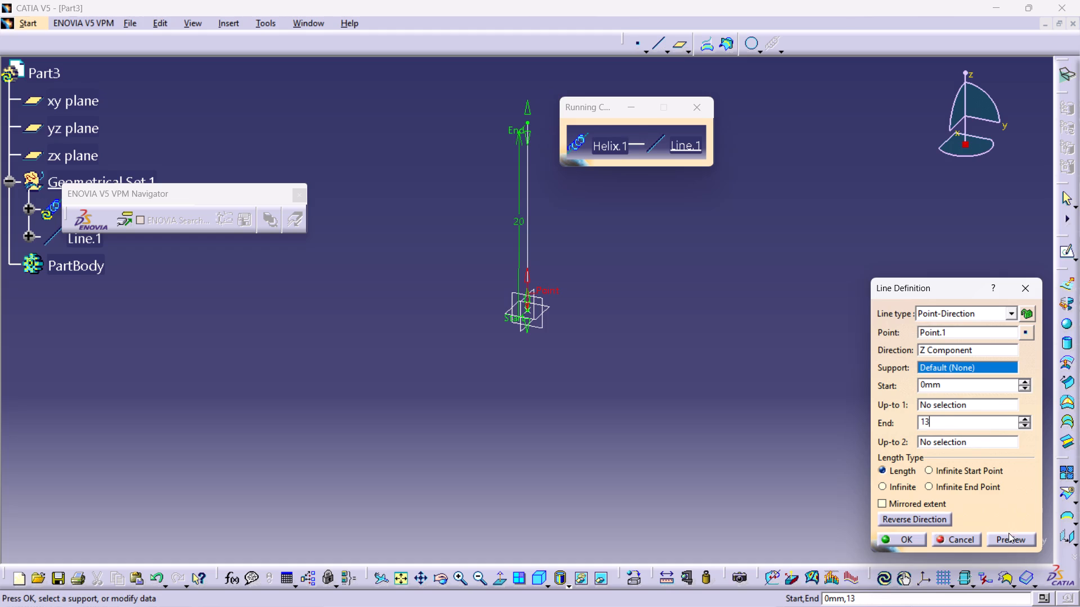
left_click(1009, 533)
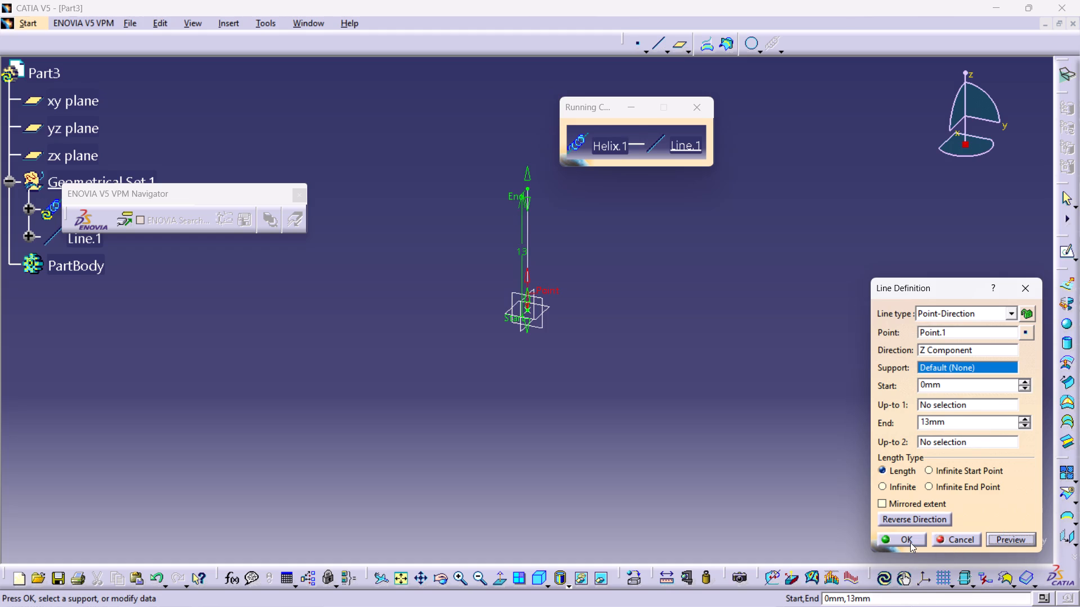
left_click(910, 541)
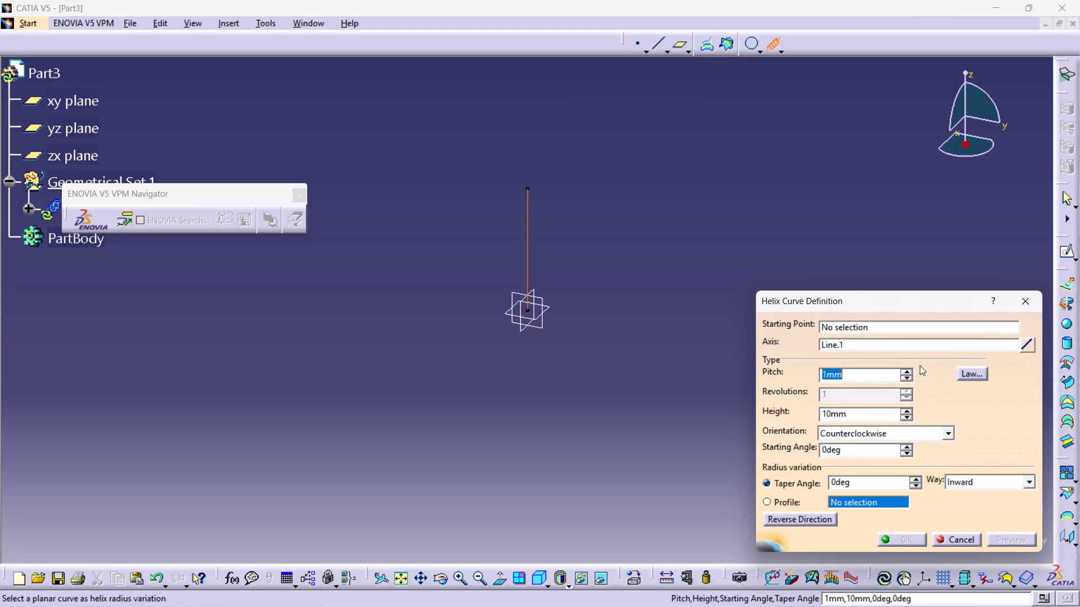
Create the helix's starting point by coordinates at X 0 mm, Y 5 mm, Z 0 mm.
right_click(908, 325)
left_click(931, 339)
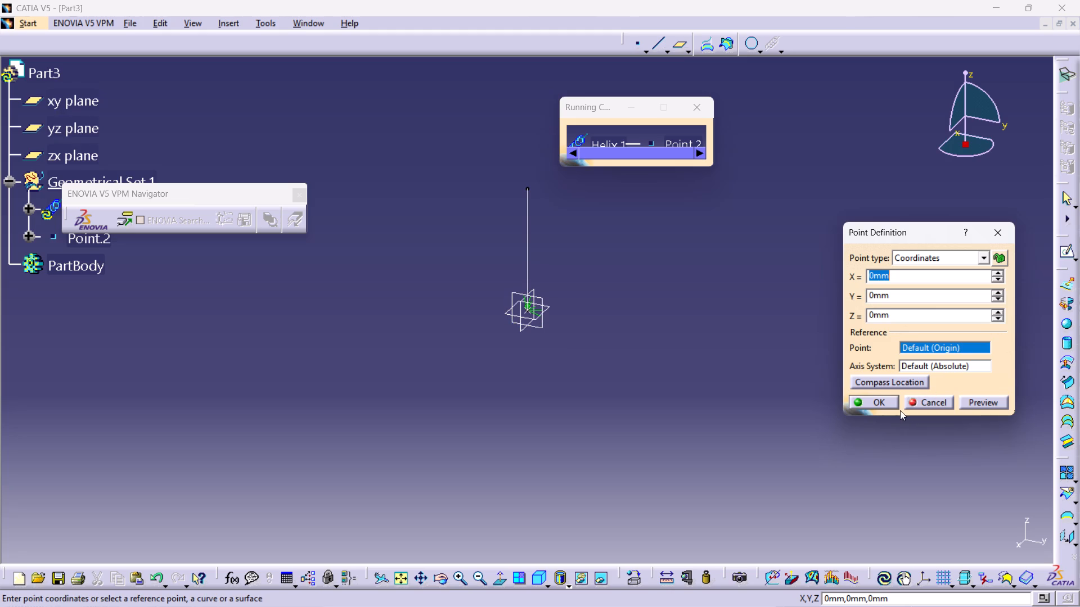
left_click_drag(899, 300, 861, 302)
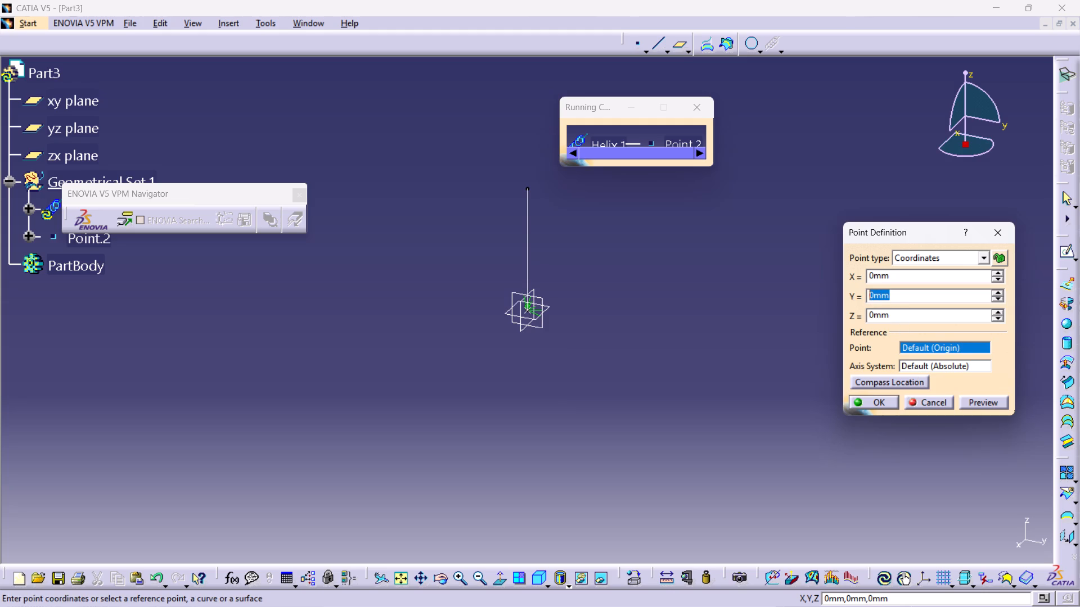
left_click_drag(861, 302, 860, 302)
key("5")
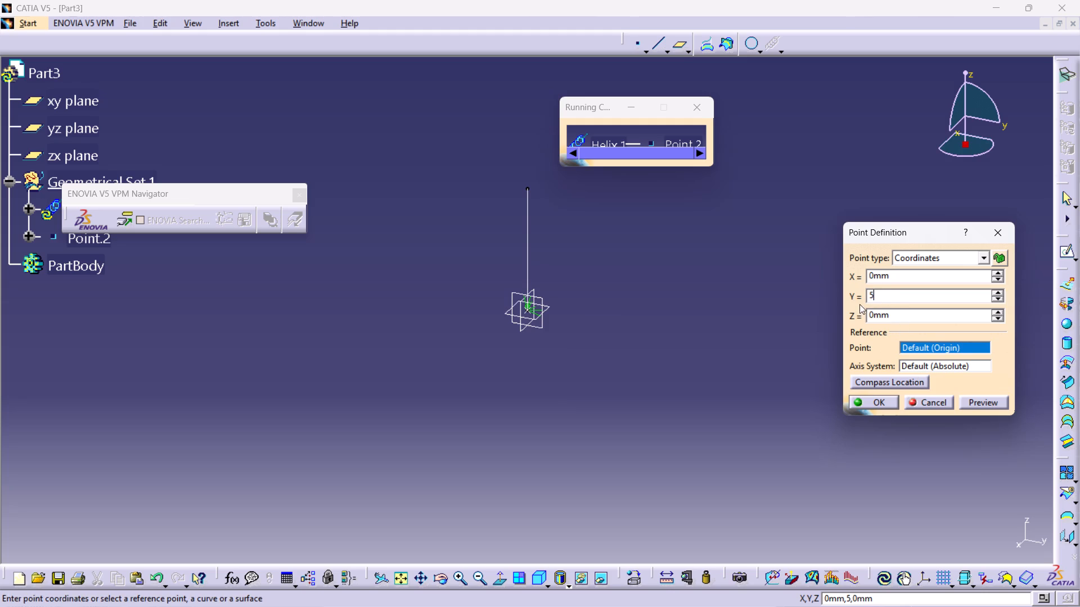
left_click(974, 405)
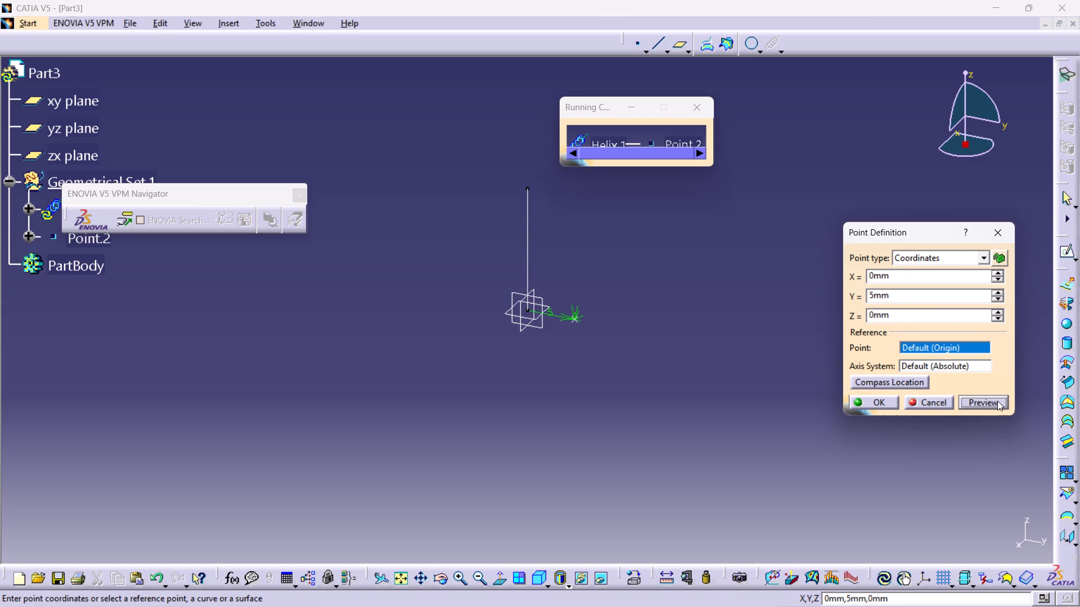
left_click(893, 403)
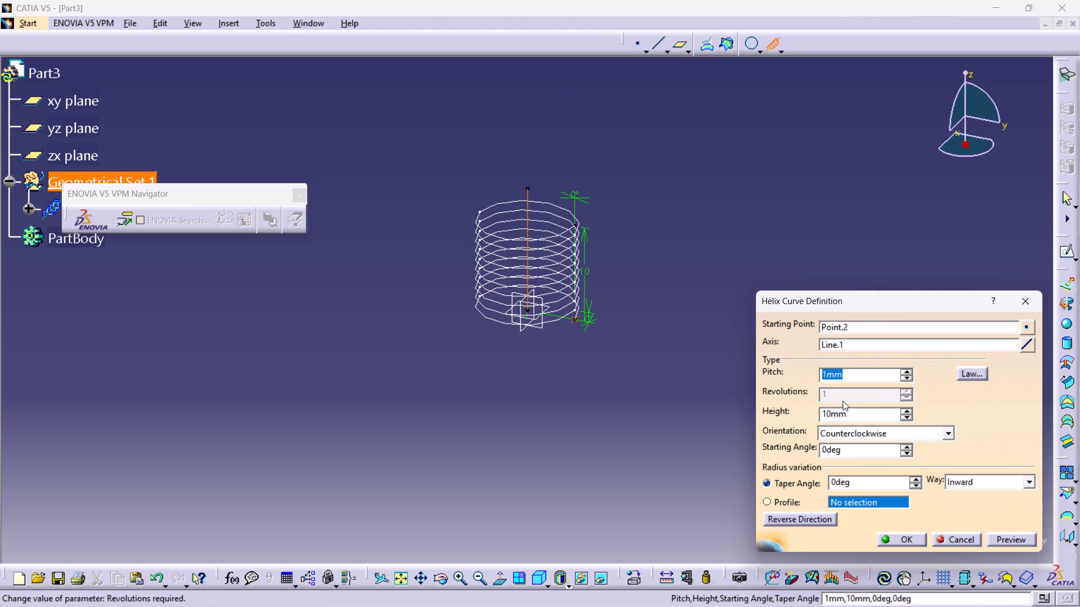
Preview and complete the counterclockwise helix with 1 mm pitch, 10 mm height and 0 deg taper angle.
middle_click_drag(730, 417, 707, 388, "ctrl")
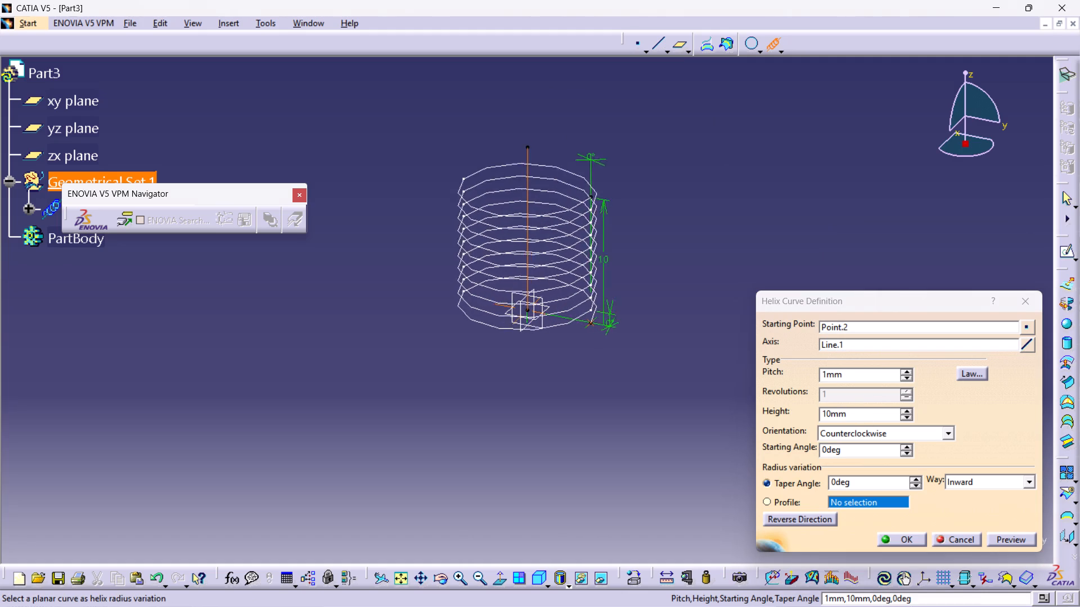
middle_click_drag(707, 388, 637, 342, "ctrl")
middle_click_drag(653, 354, 613, 442)
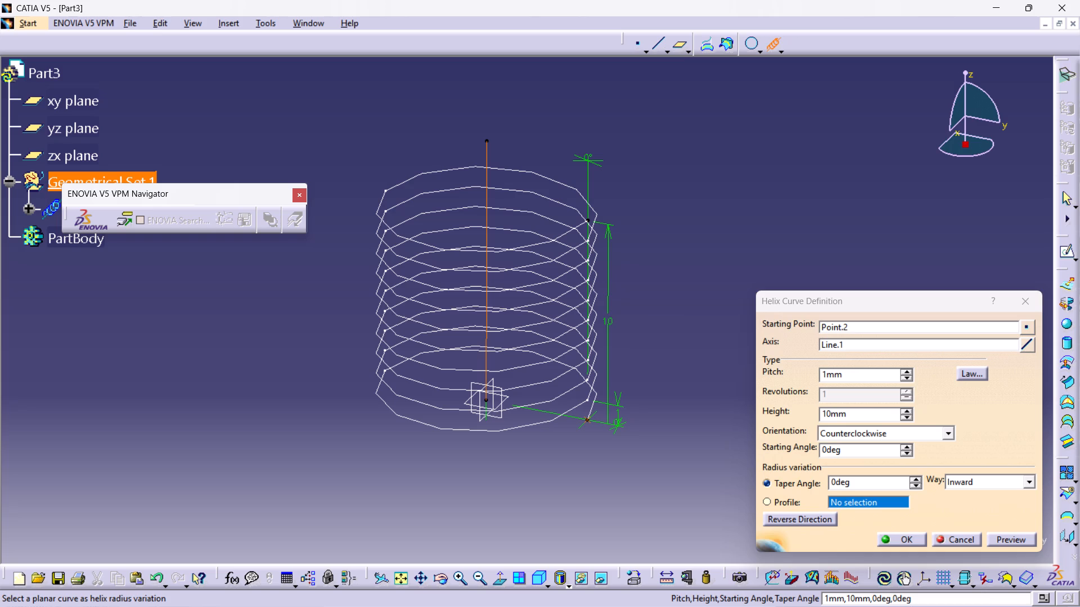
left_click(1011, 536)
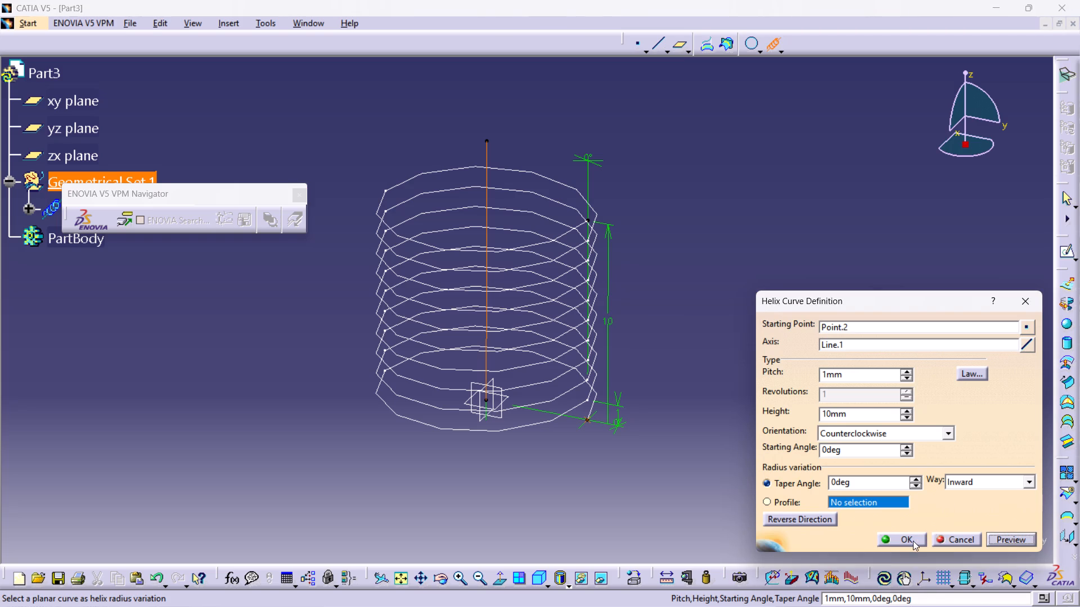
left_click(913, 541)
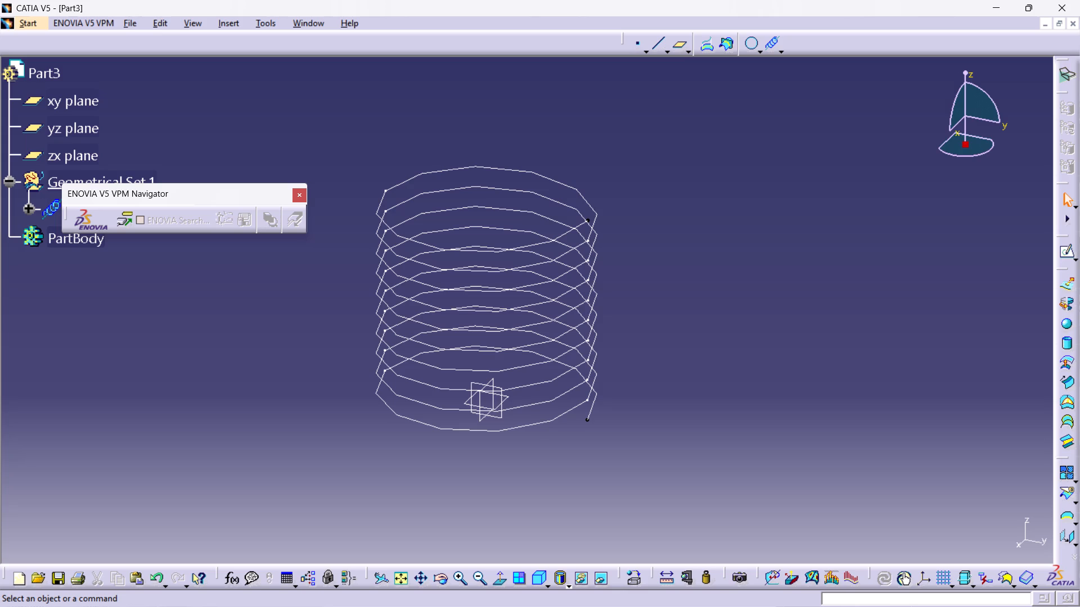
On the yz plane, sketch an upper semicircular arc of about 5.07 mm radius, centred on the vertical axis about 11.07 mm above the origin.
left_click(1061, 256)
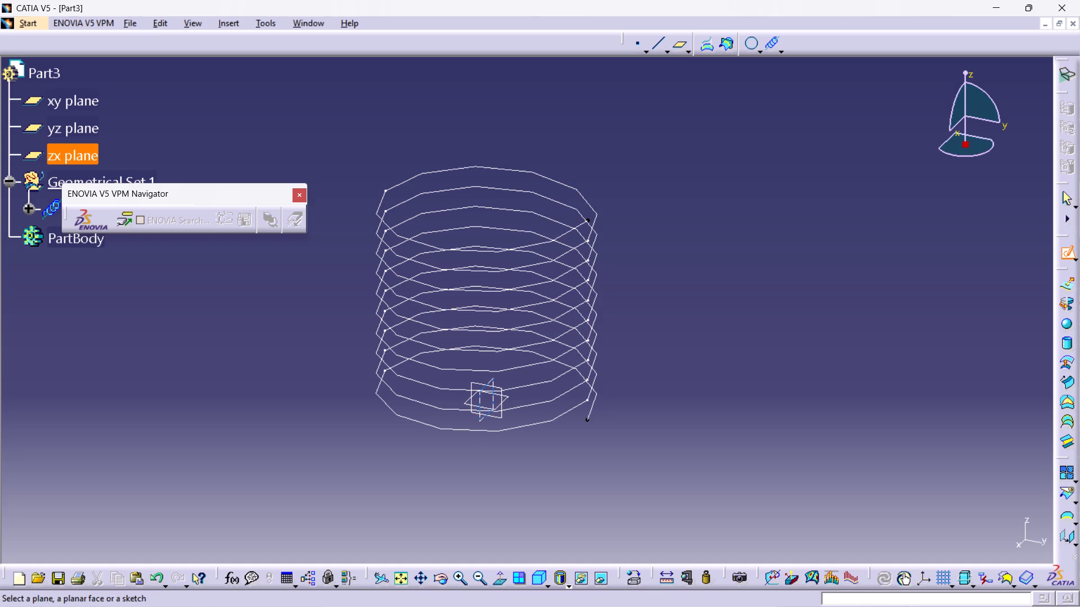
left_click(498, 388)
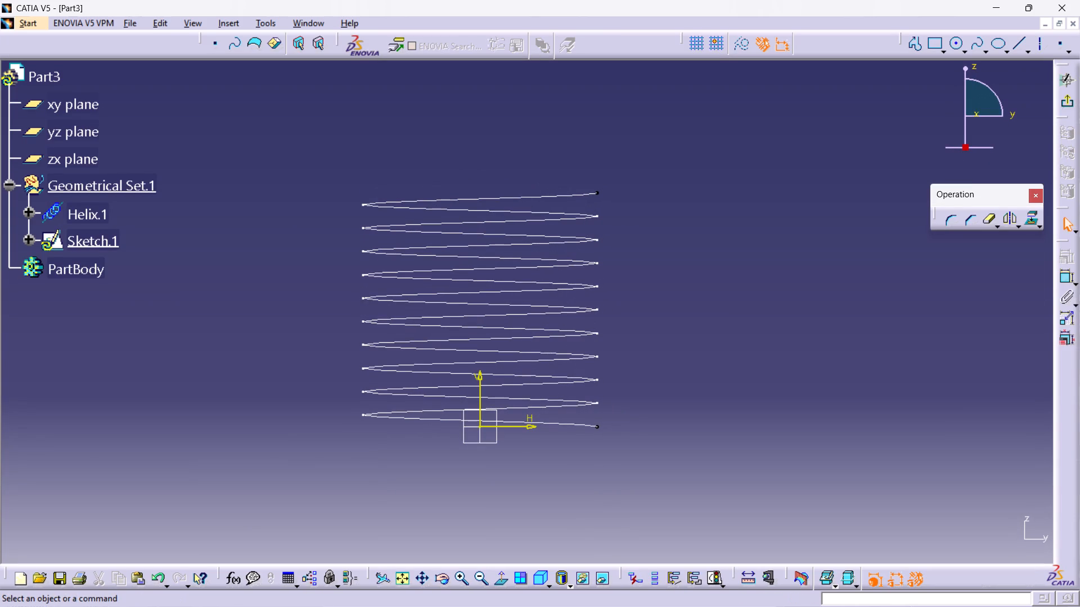
left_click(969, 53)
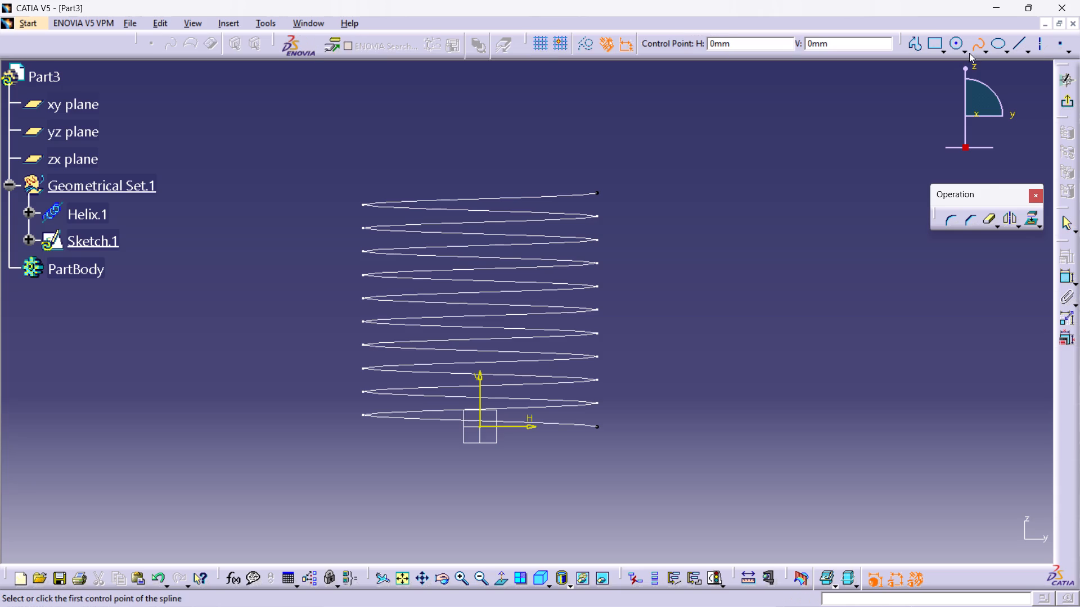
left_click(964, 50)
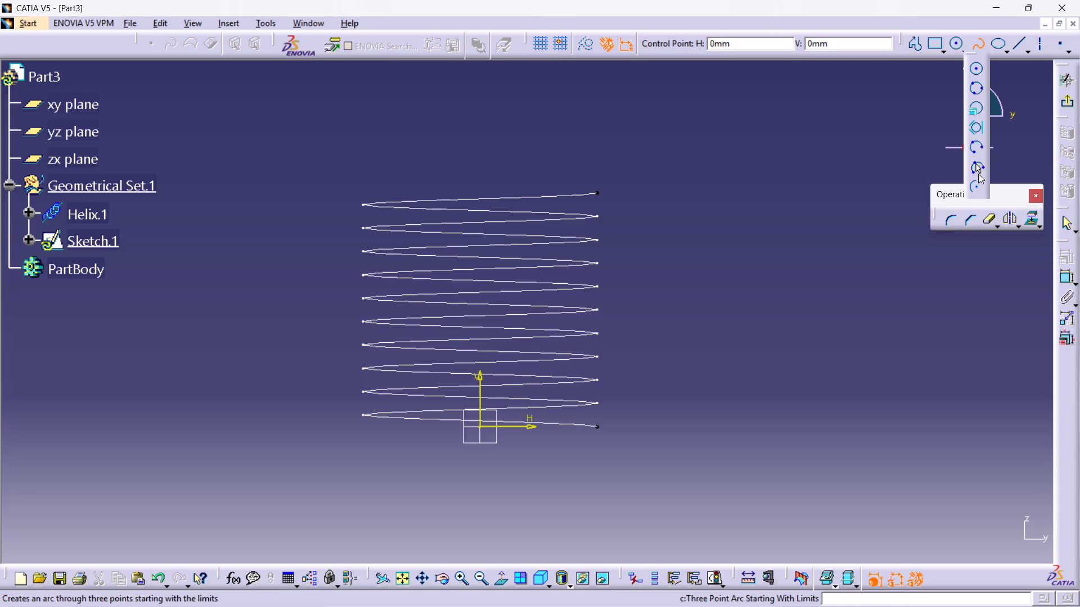
left_click(976, 189)
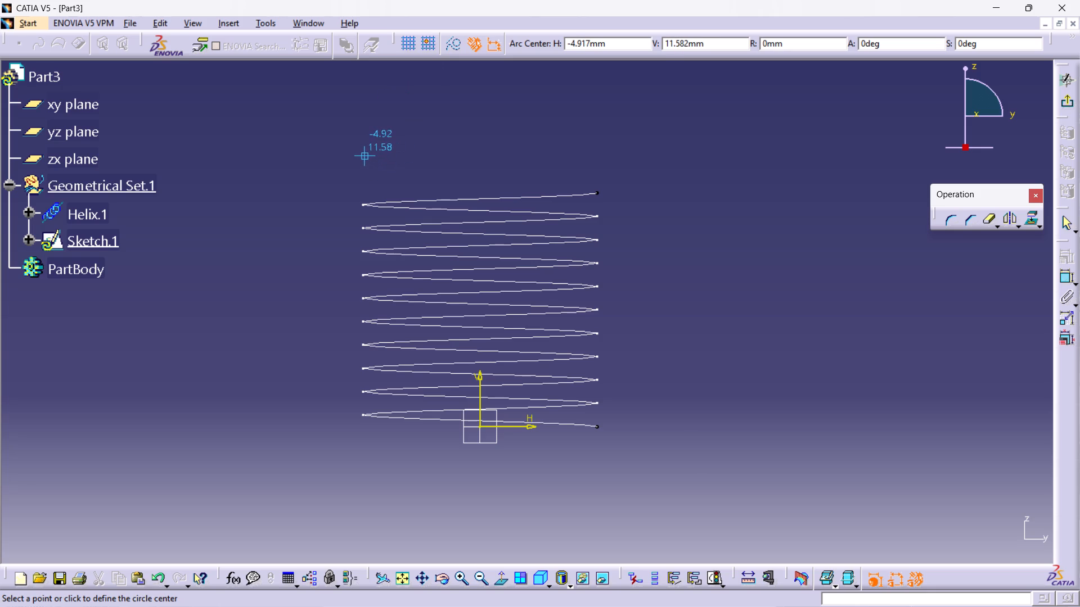
left_click(479, 167)
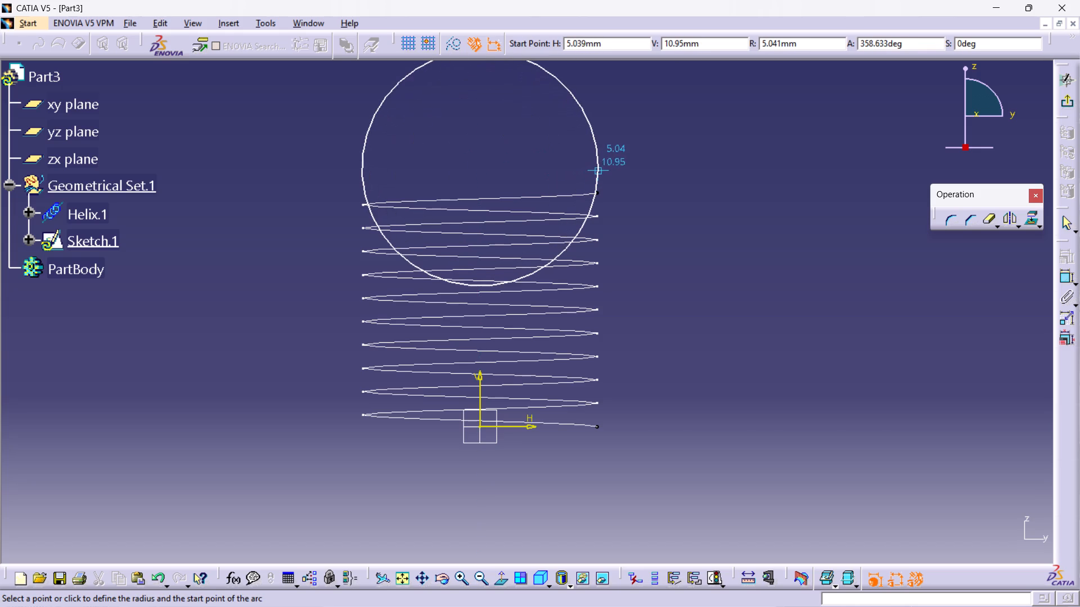
left_click(598, 164)
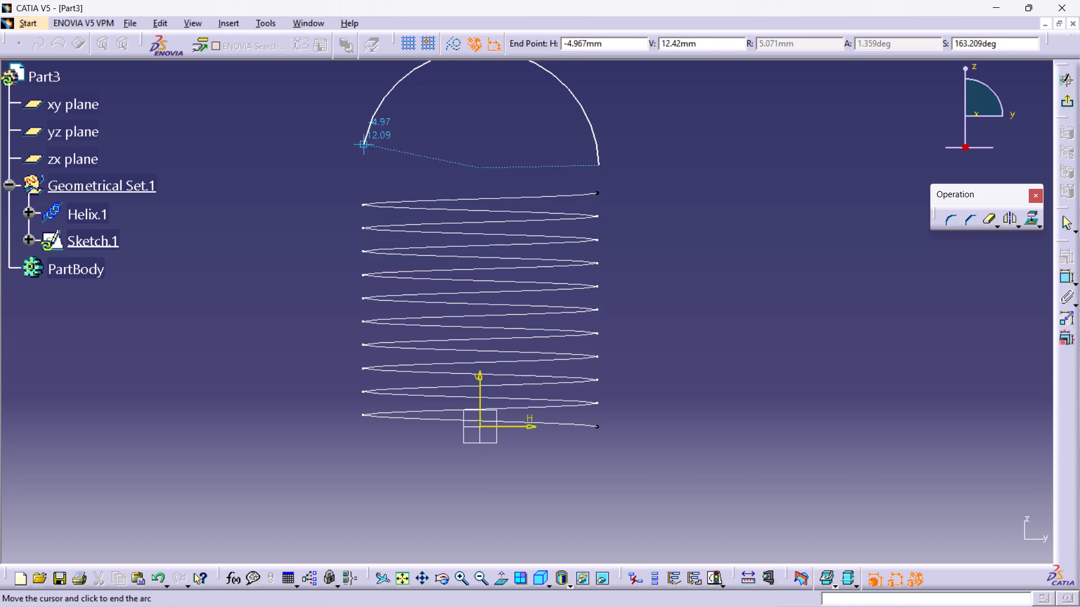
left_click(358, 166)
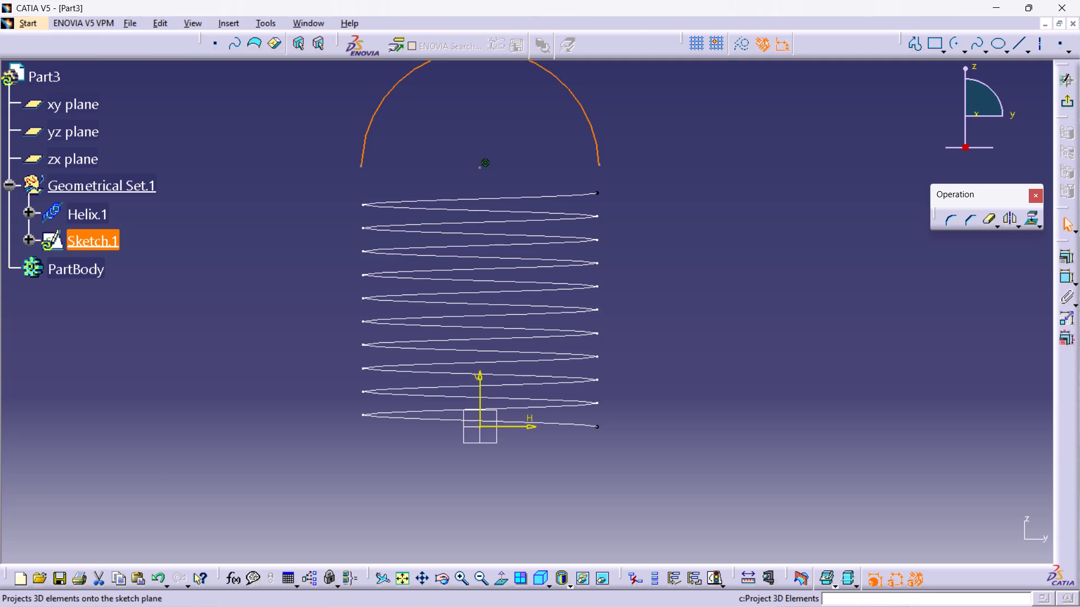
Constrain the arc above the helix to a radius of 4 mm.
left_click(1065, 276)
left_click(605, 110)
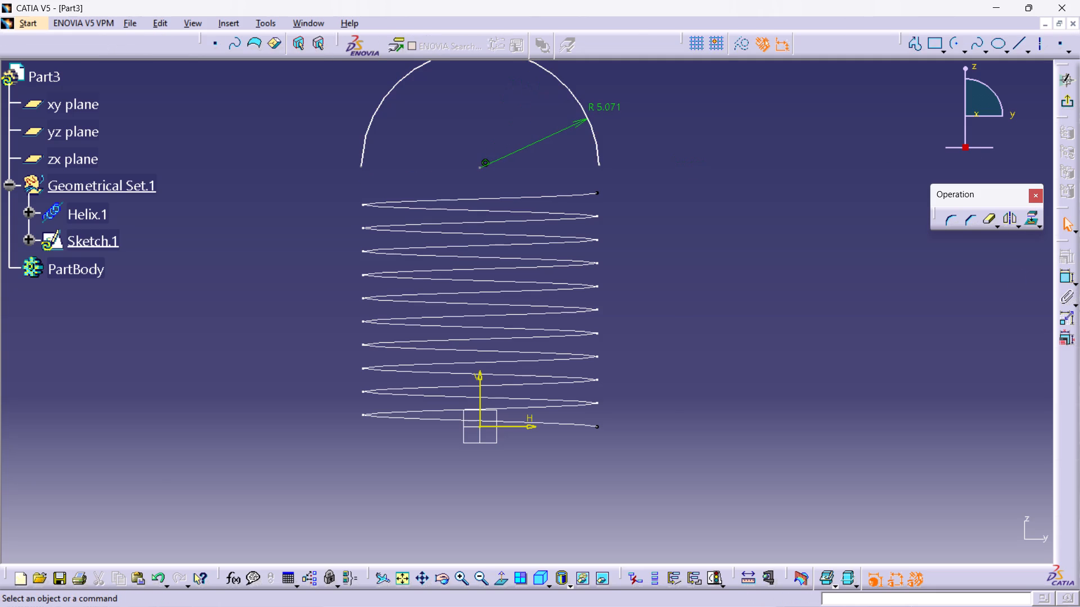
double_click(605, 111)
double_click(605, 111)
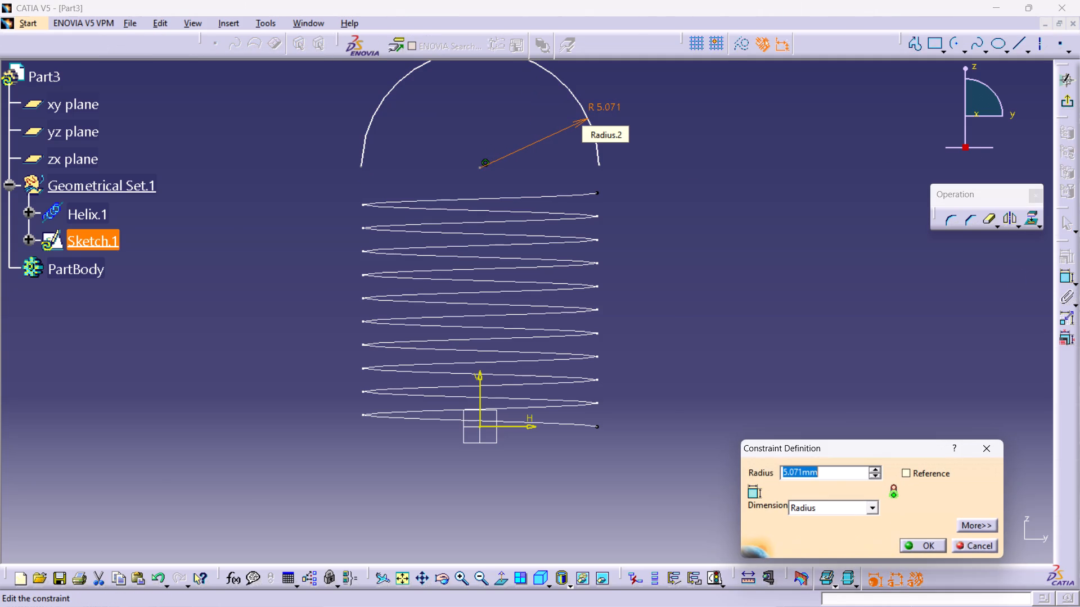
key("4")
key("Return")
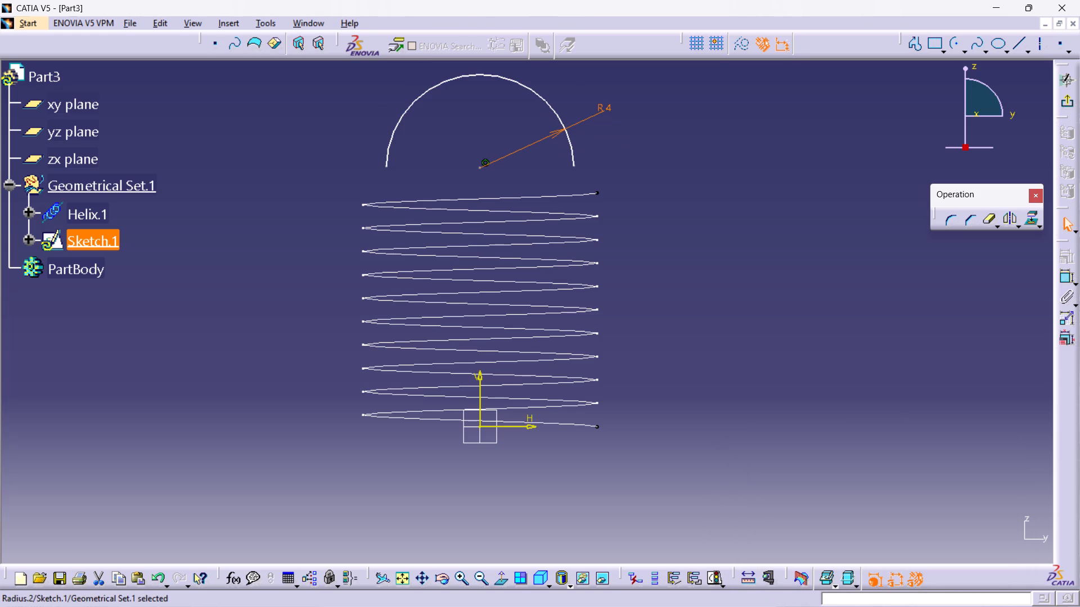
Constrain the arc's centre to a vertical distance of 14 mm from the sketch origin.
left_click(1070, 278)
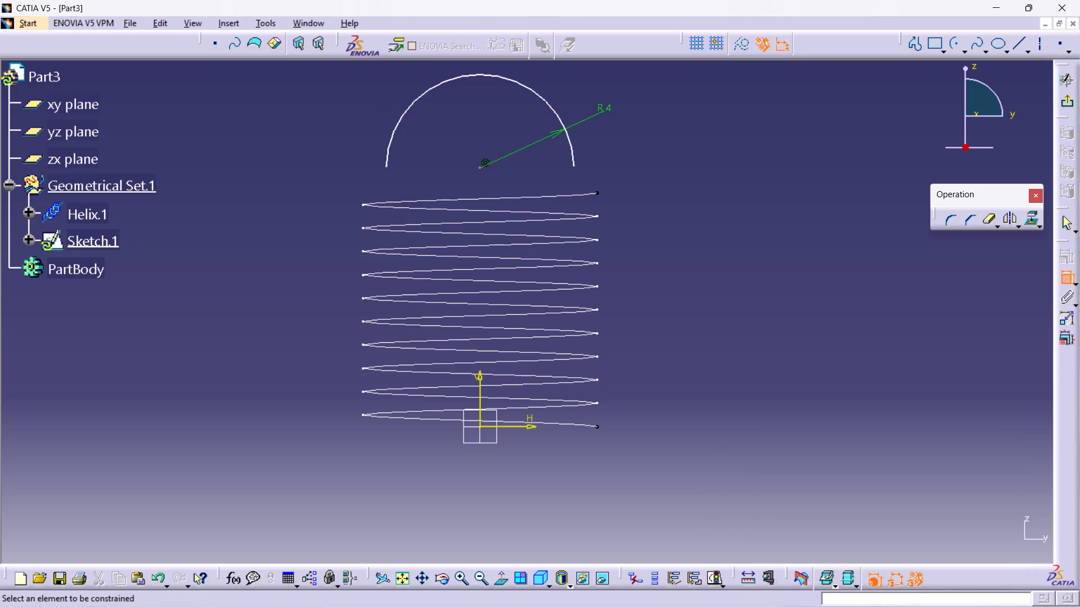
left_click(480, 167)
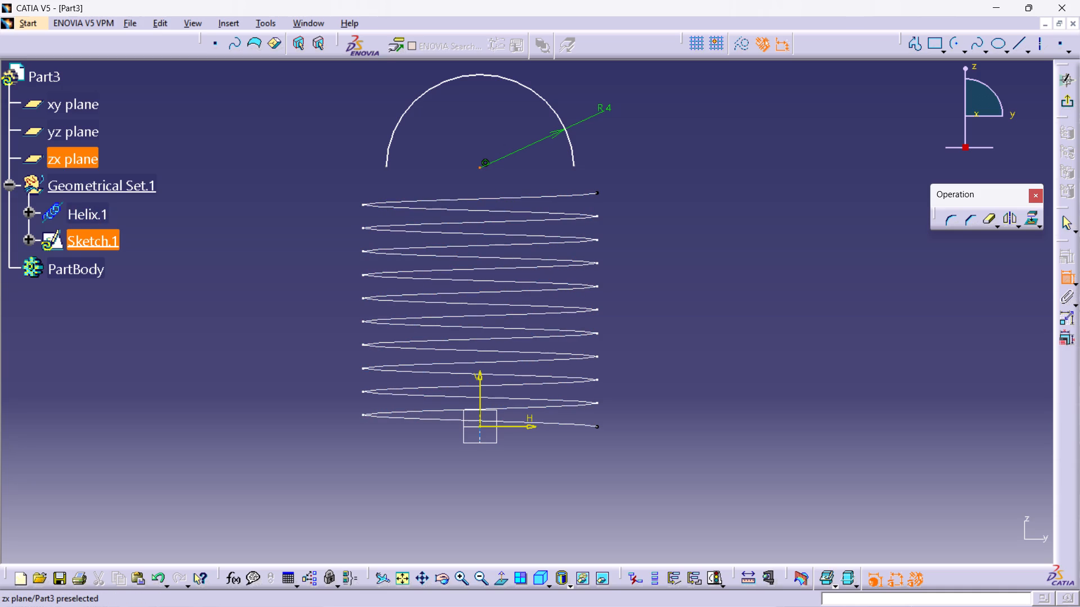
left_click(480, 428)
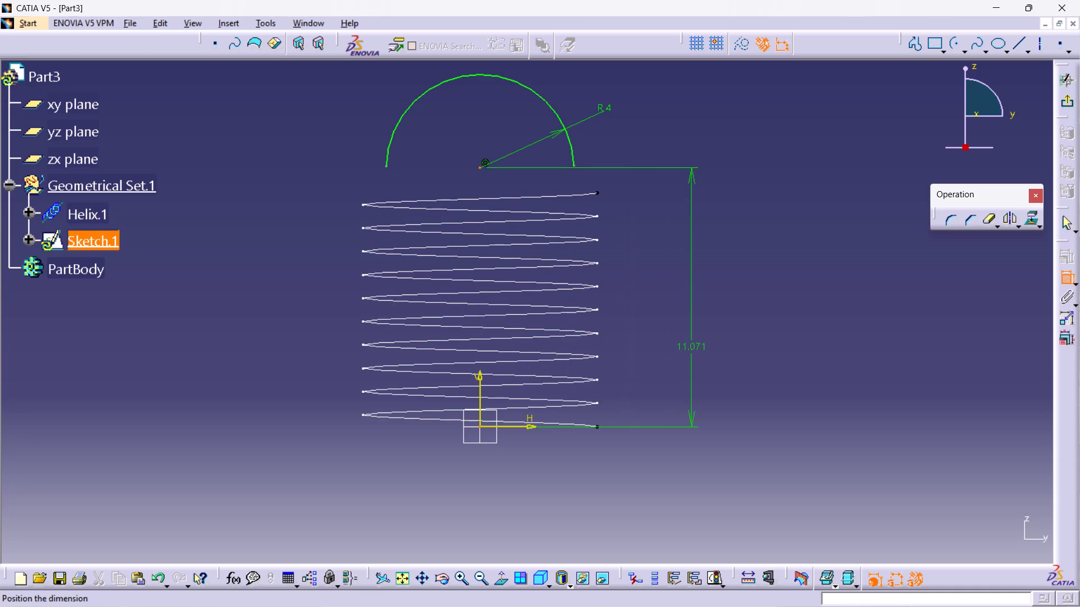
double_click(693, 348)
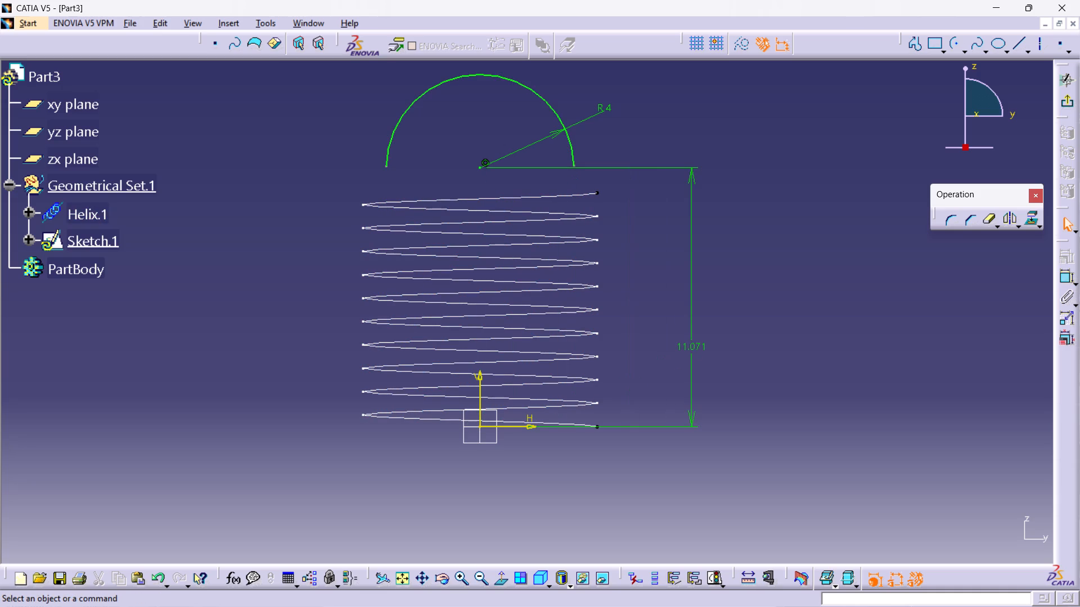
double_click(695, 343)
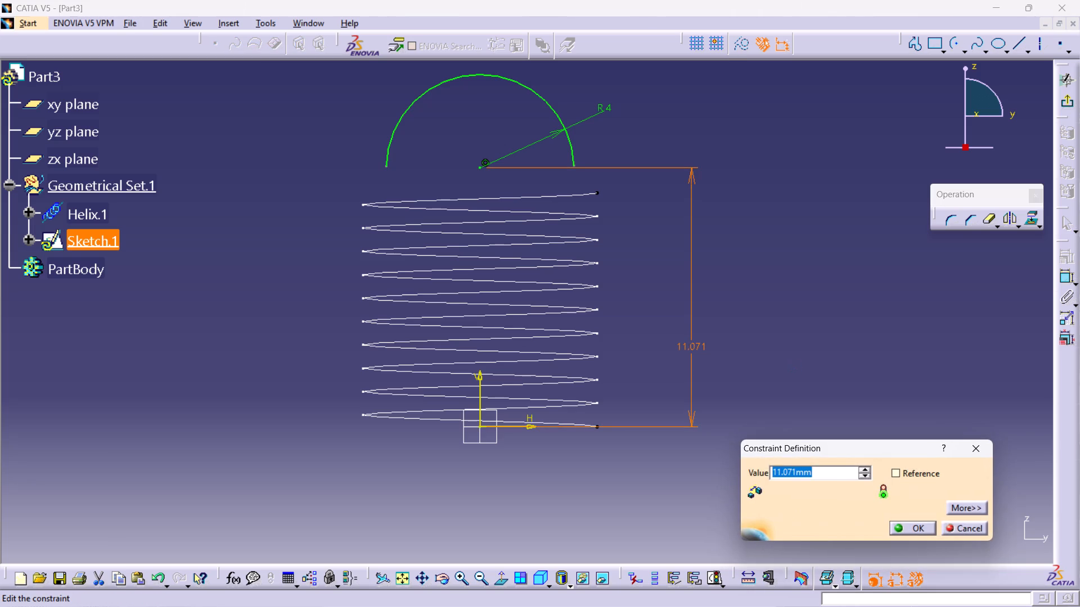
type("14")
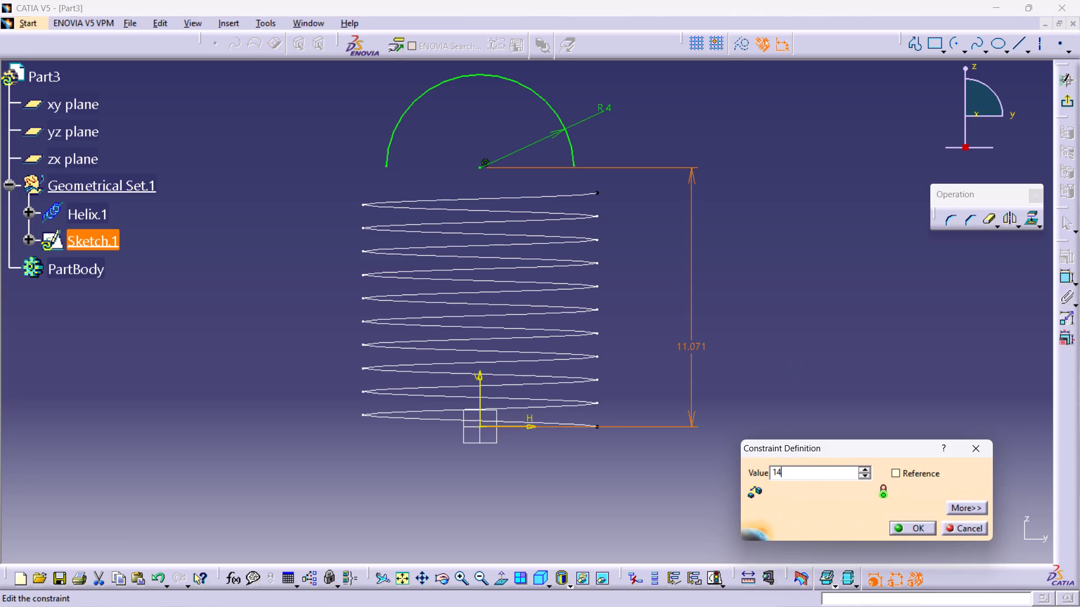
key("Return")
middle_click_drag(785, 298, 790, 328, "ctrl")
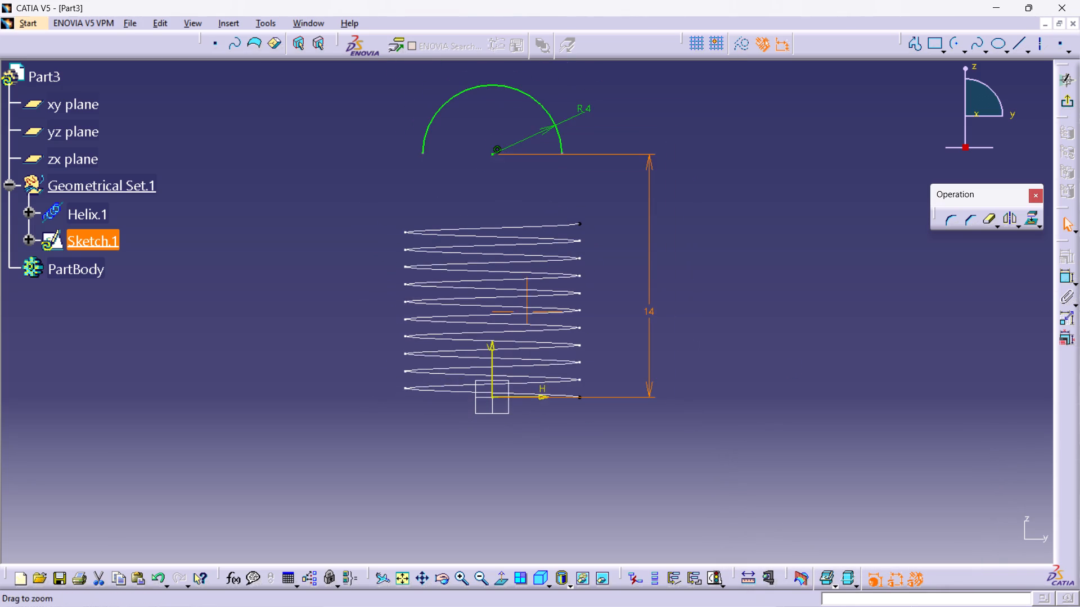
middle_click_drag(790, 328, 790, 328, "ctrl")
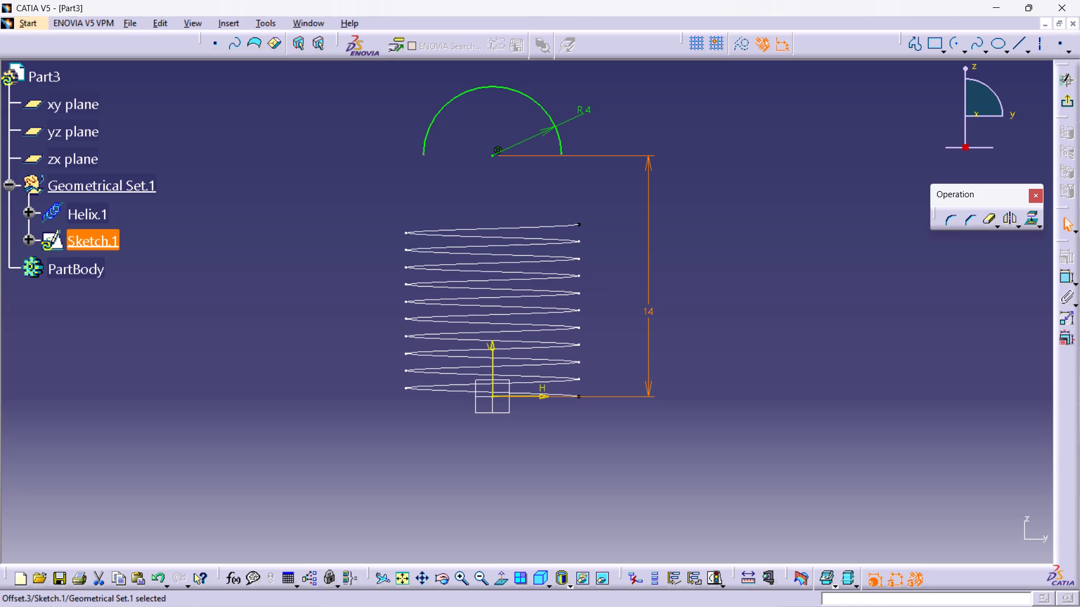
left_click(751, 326)
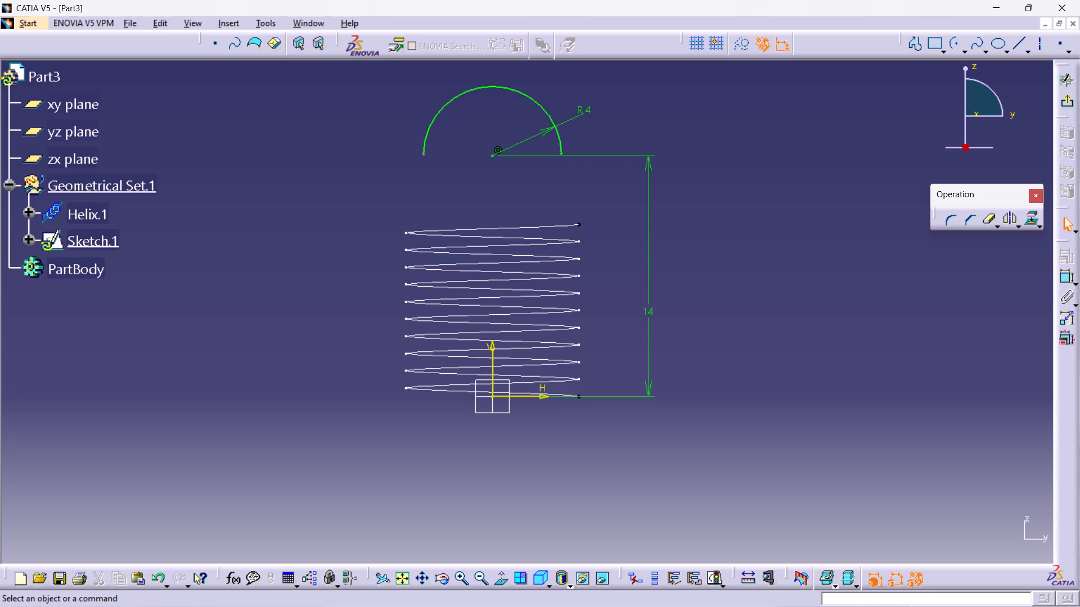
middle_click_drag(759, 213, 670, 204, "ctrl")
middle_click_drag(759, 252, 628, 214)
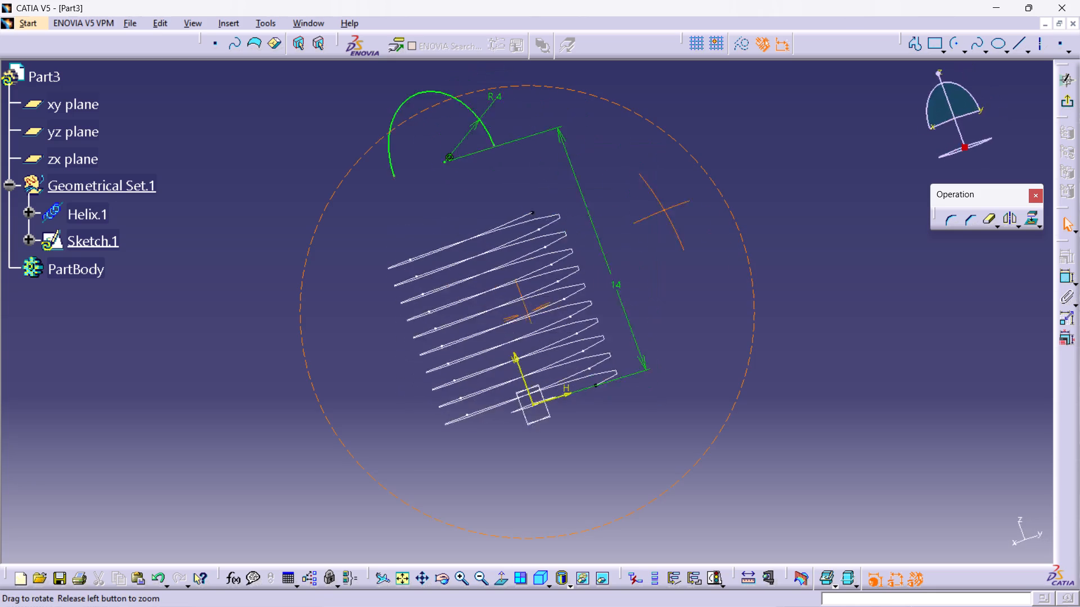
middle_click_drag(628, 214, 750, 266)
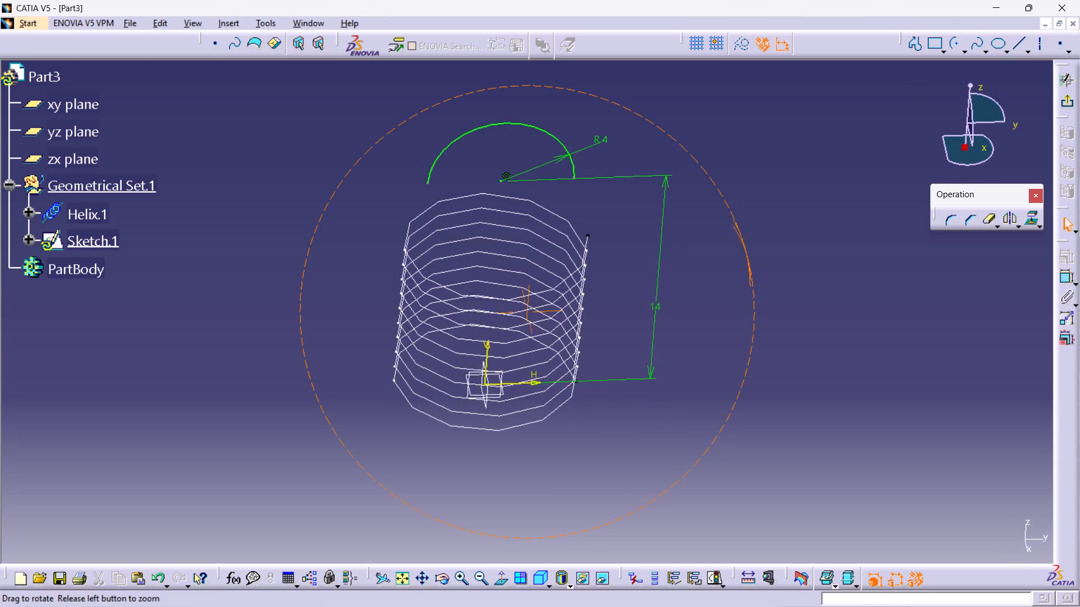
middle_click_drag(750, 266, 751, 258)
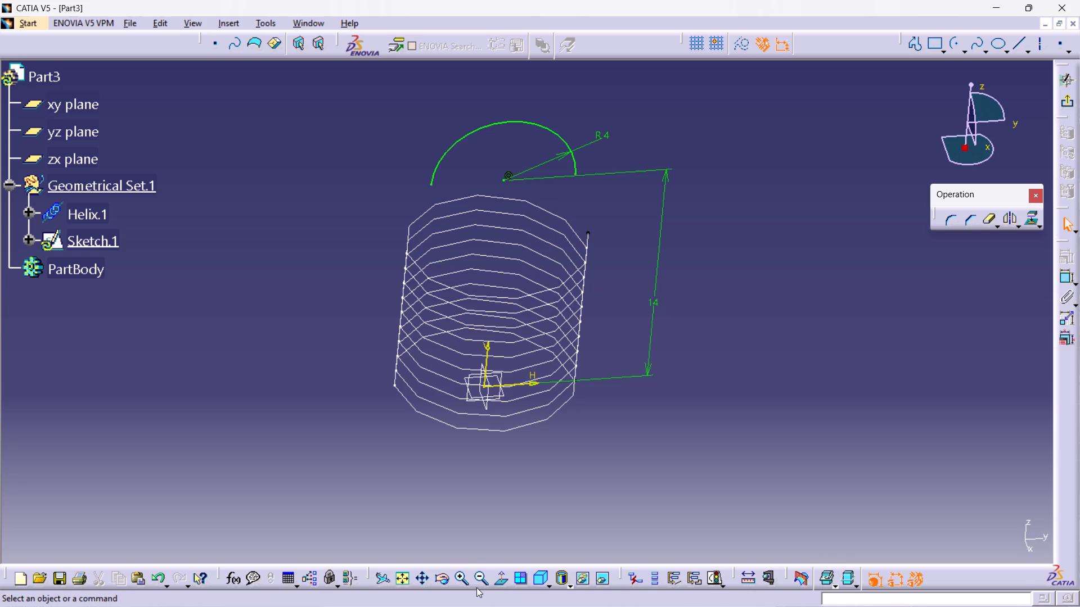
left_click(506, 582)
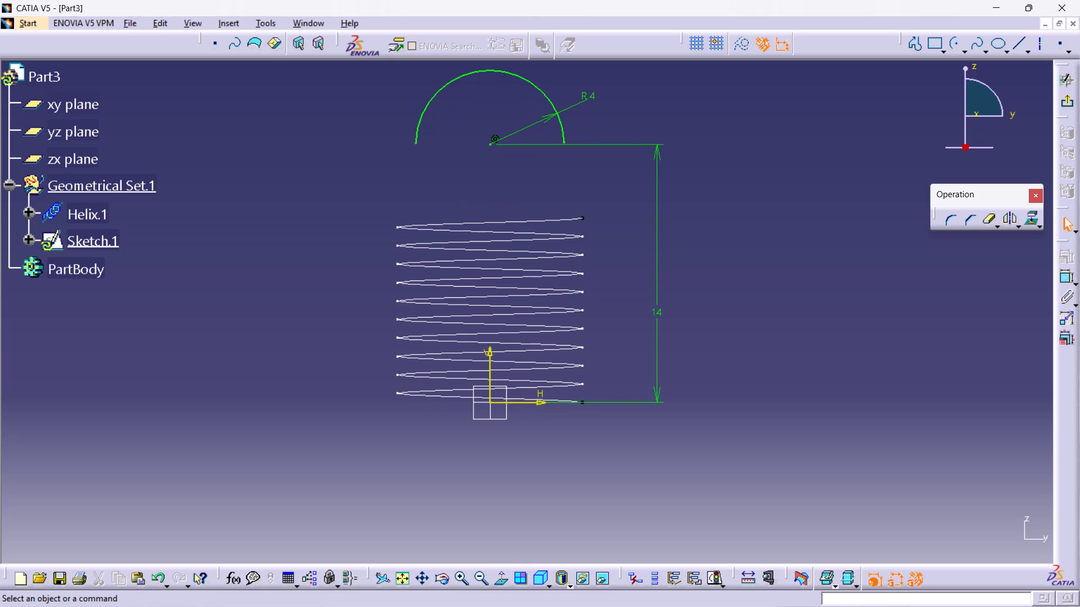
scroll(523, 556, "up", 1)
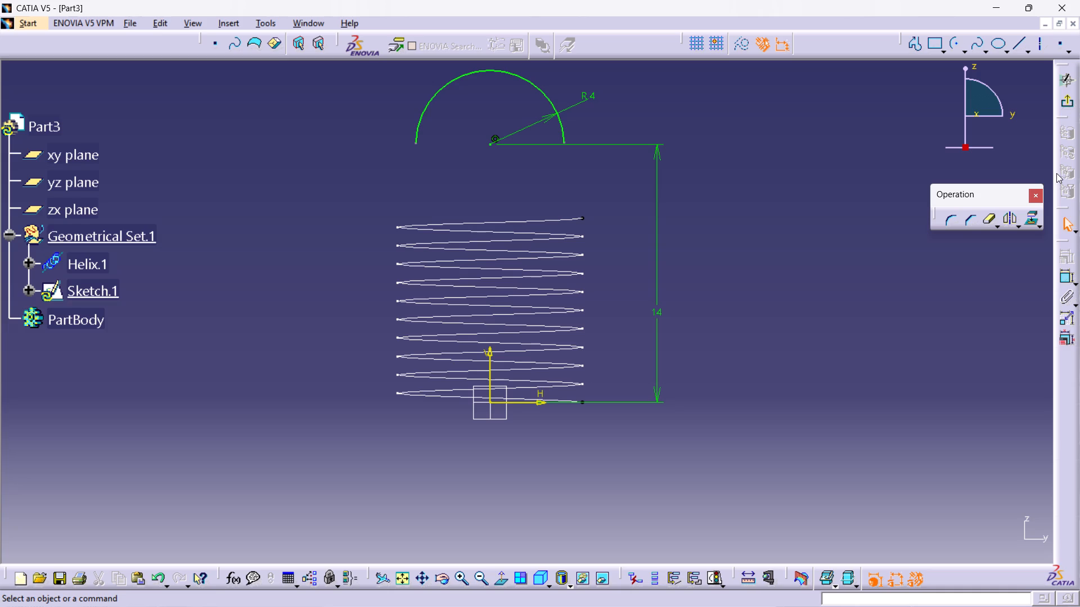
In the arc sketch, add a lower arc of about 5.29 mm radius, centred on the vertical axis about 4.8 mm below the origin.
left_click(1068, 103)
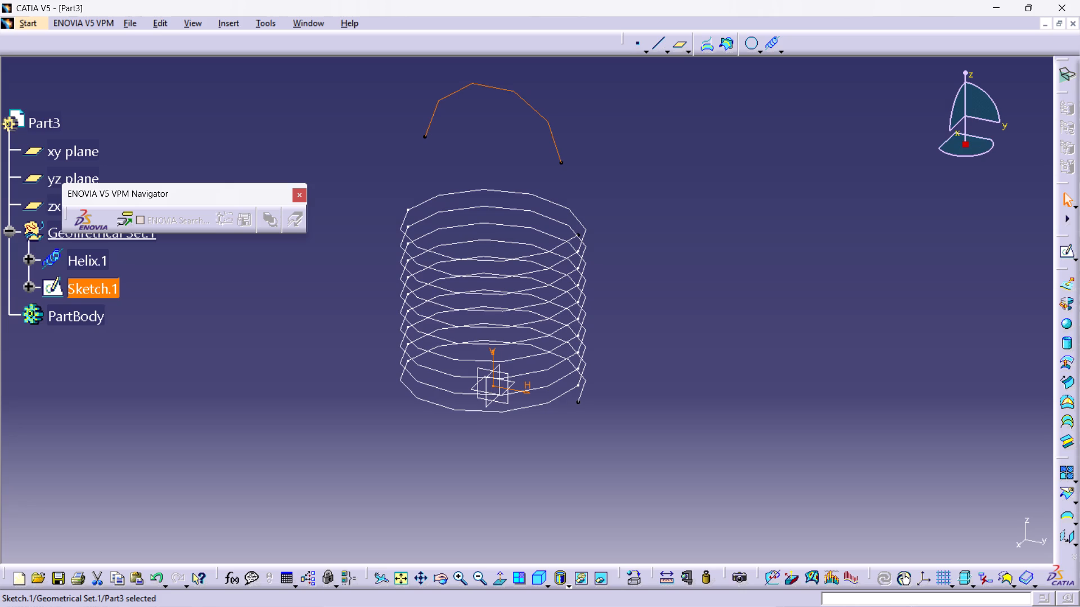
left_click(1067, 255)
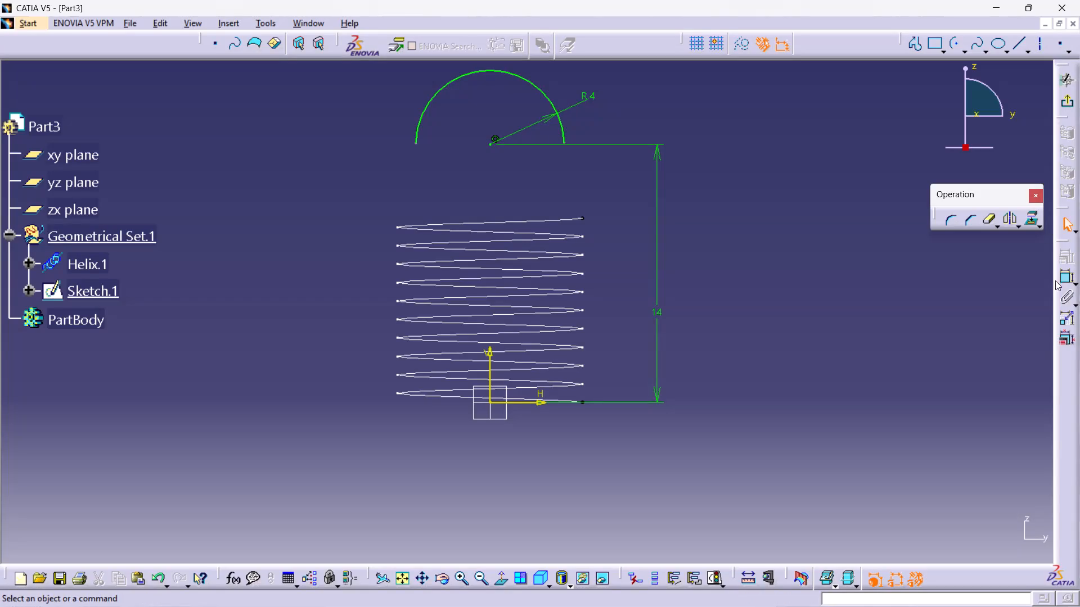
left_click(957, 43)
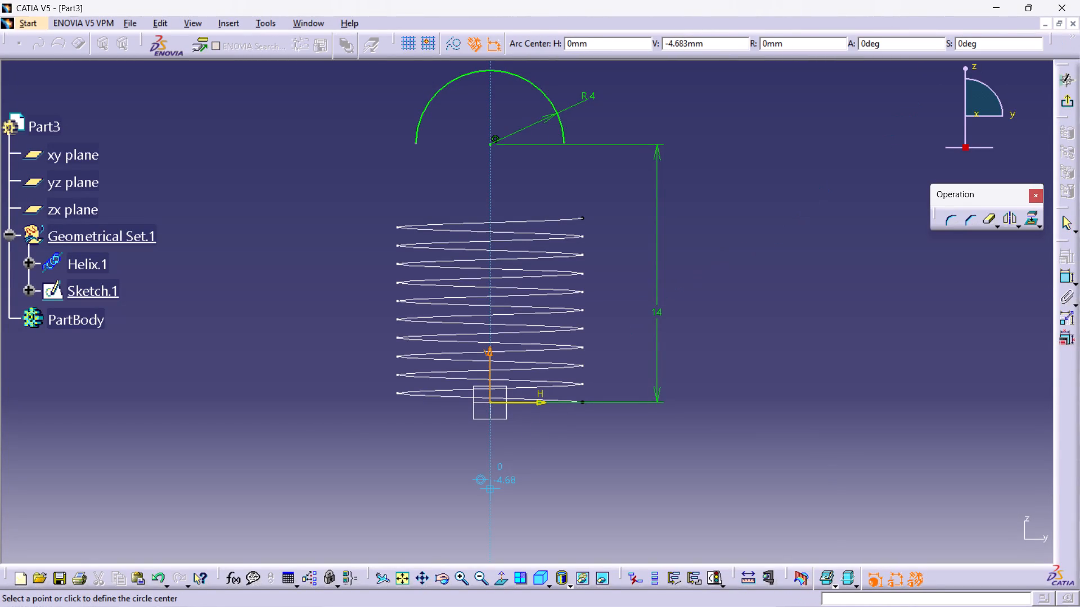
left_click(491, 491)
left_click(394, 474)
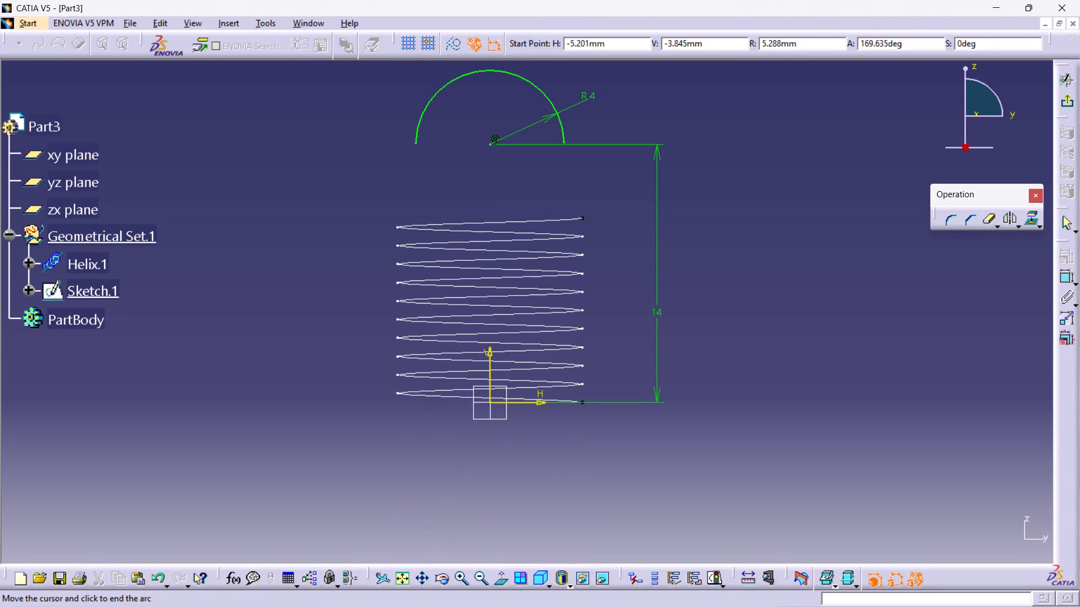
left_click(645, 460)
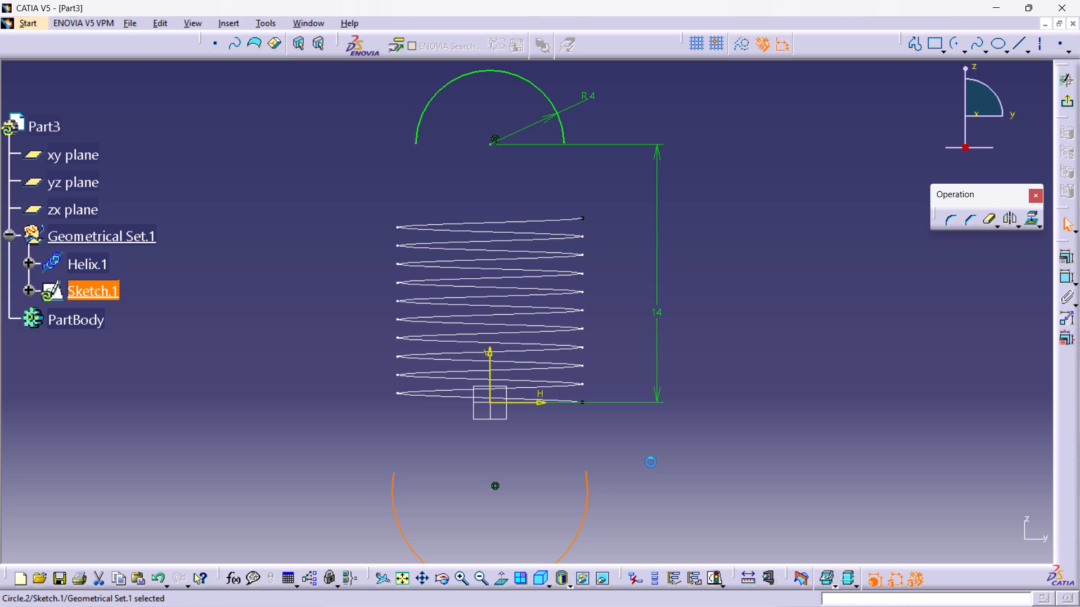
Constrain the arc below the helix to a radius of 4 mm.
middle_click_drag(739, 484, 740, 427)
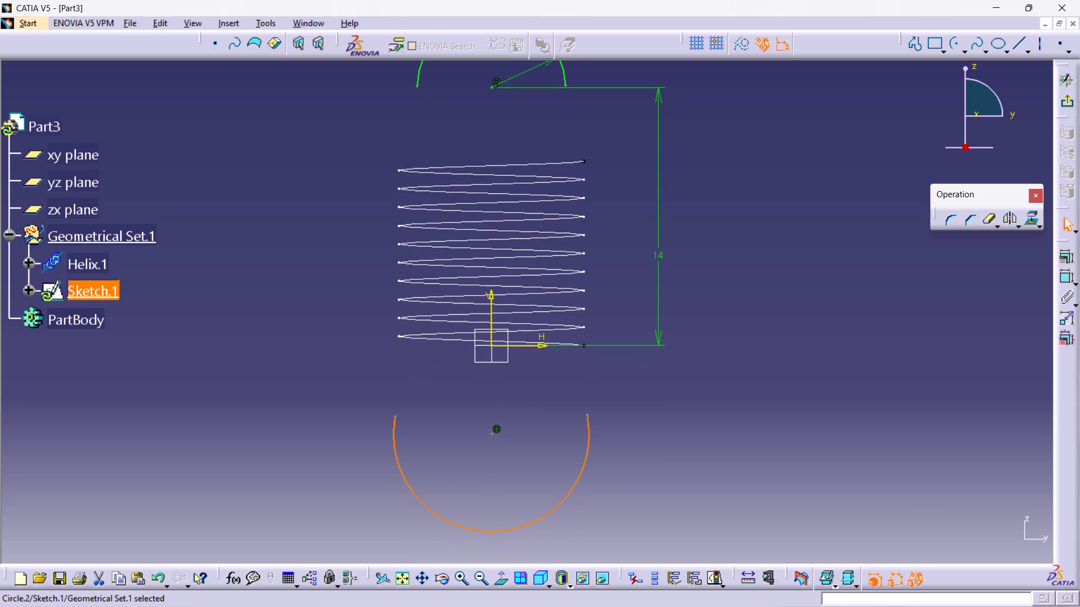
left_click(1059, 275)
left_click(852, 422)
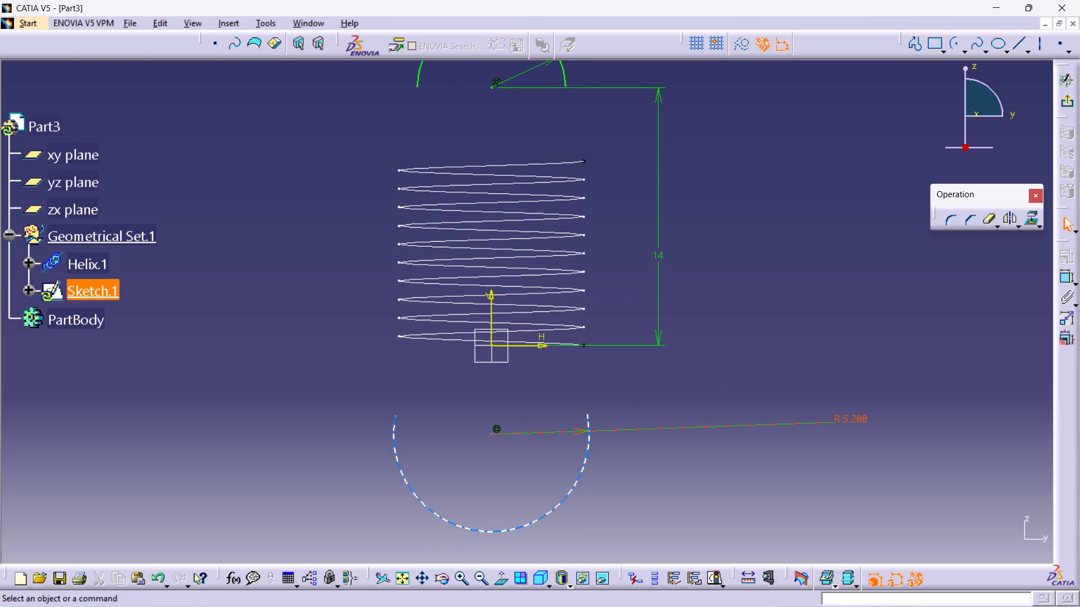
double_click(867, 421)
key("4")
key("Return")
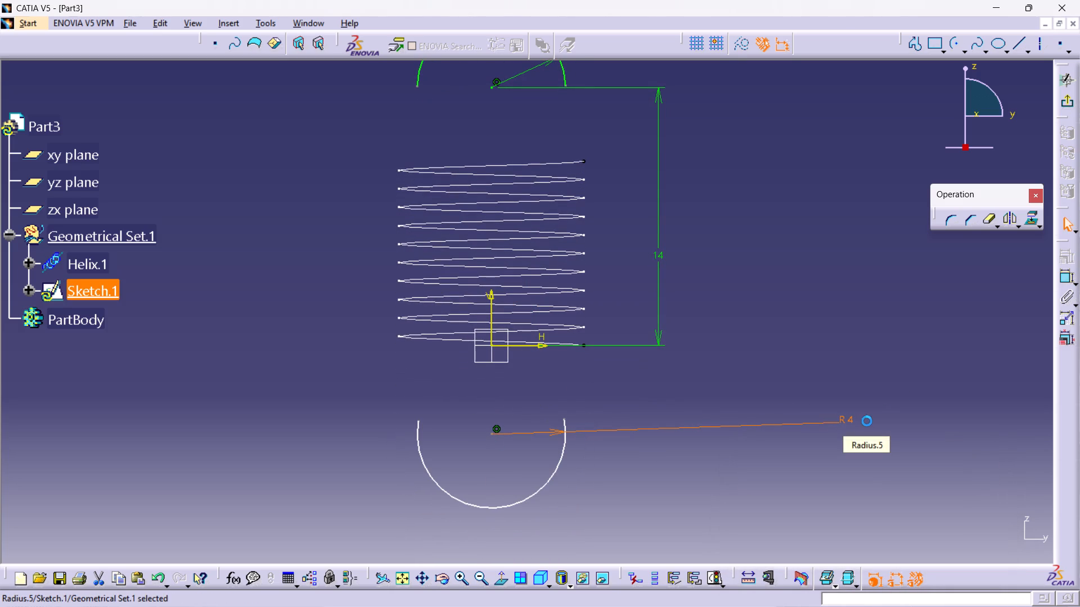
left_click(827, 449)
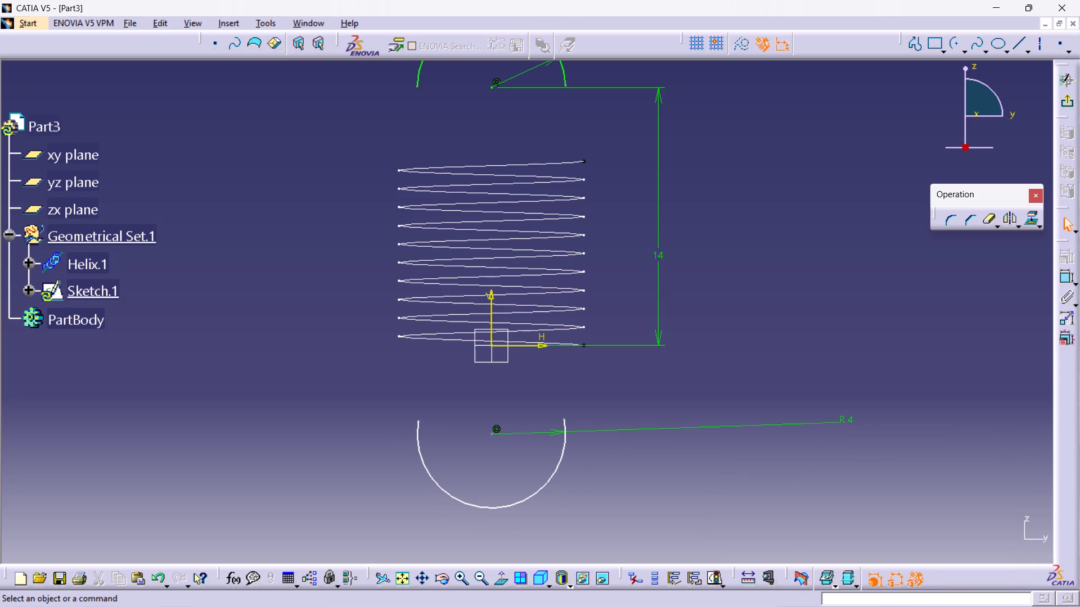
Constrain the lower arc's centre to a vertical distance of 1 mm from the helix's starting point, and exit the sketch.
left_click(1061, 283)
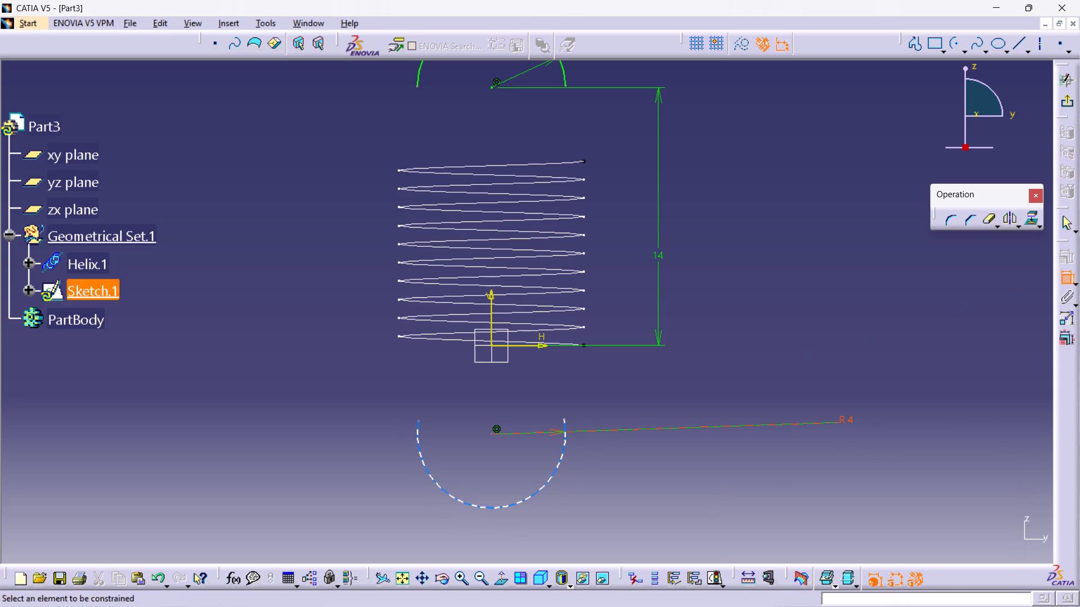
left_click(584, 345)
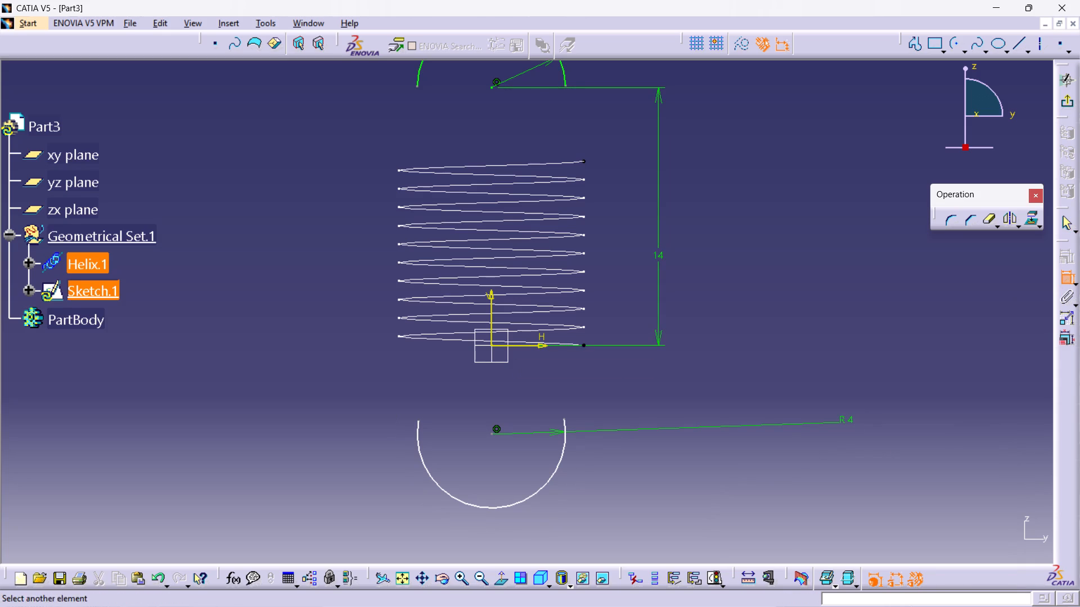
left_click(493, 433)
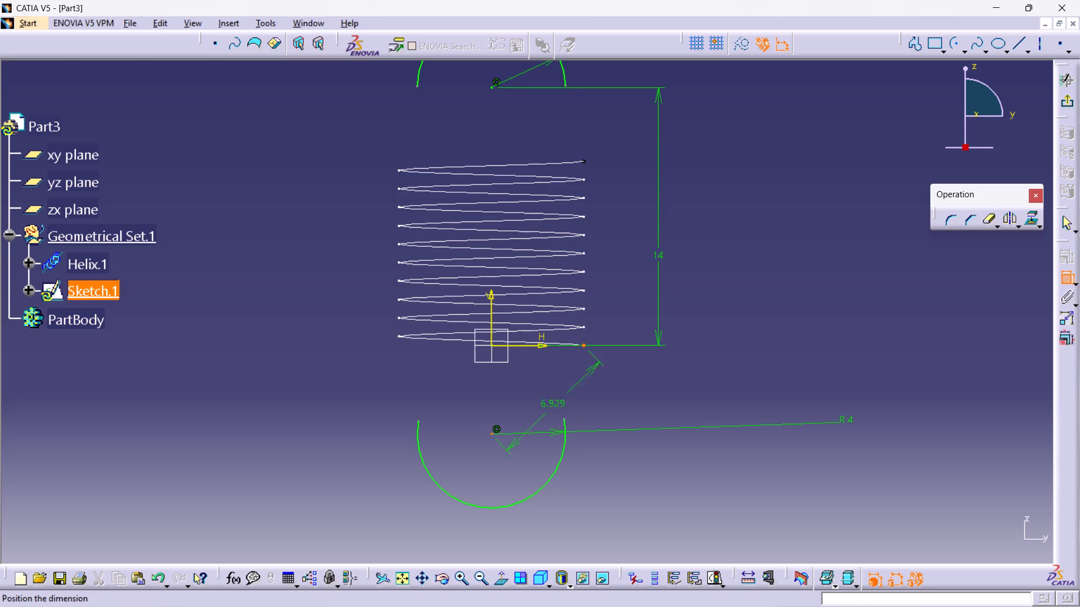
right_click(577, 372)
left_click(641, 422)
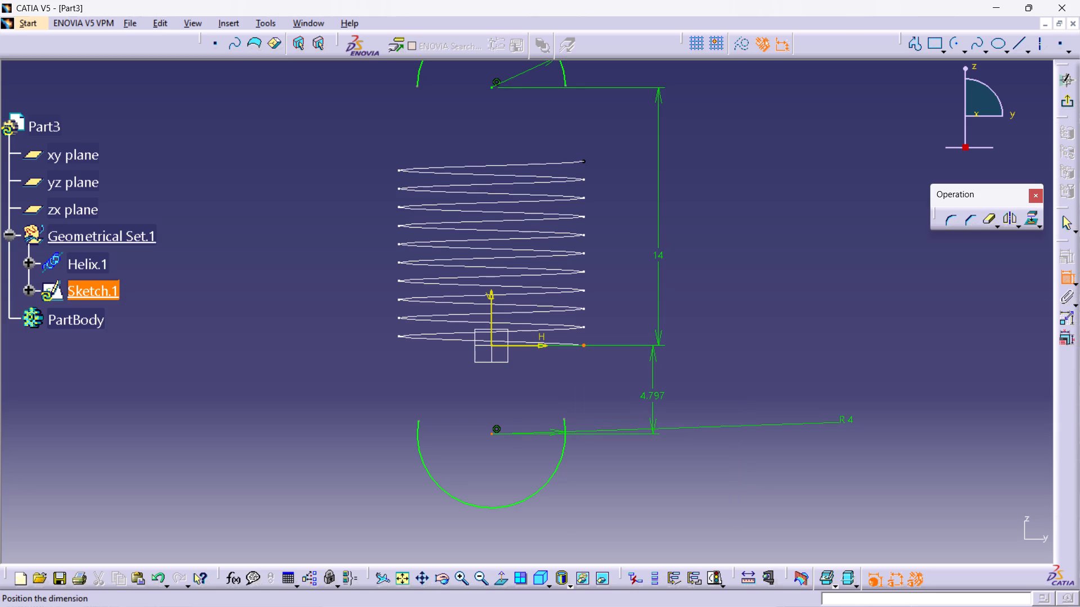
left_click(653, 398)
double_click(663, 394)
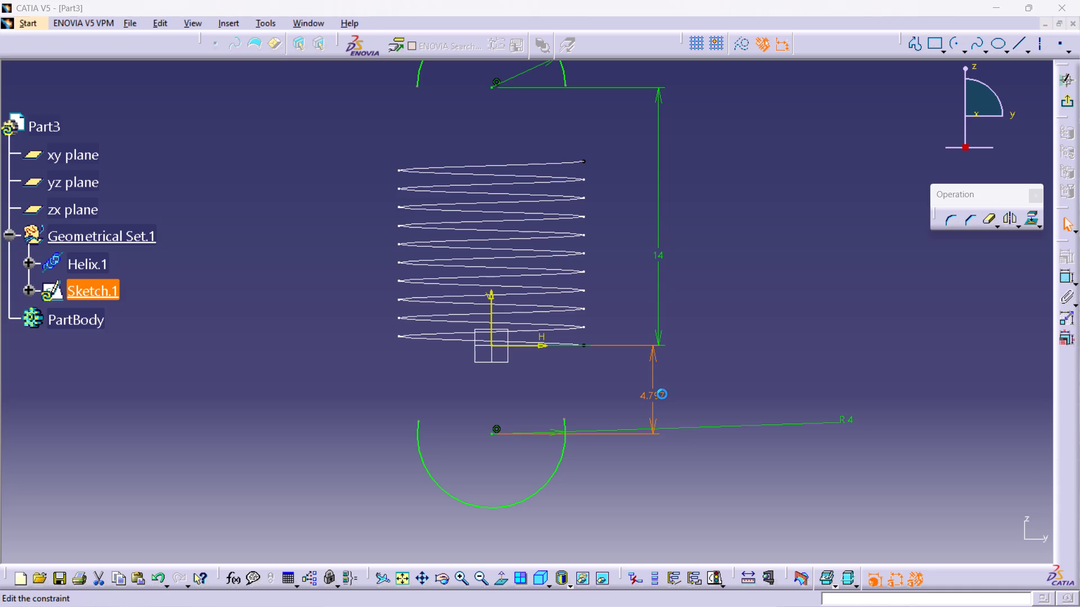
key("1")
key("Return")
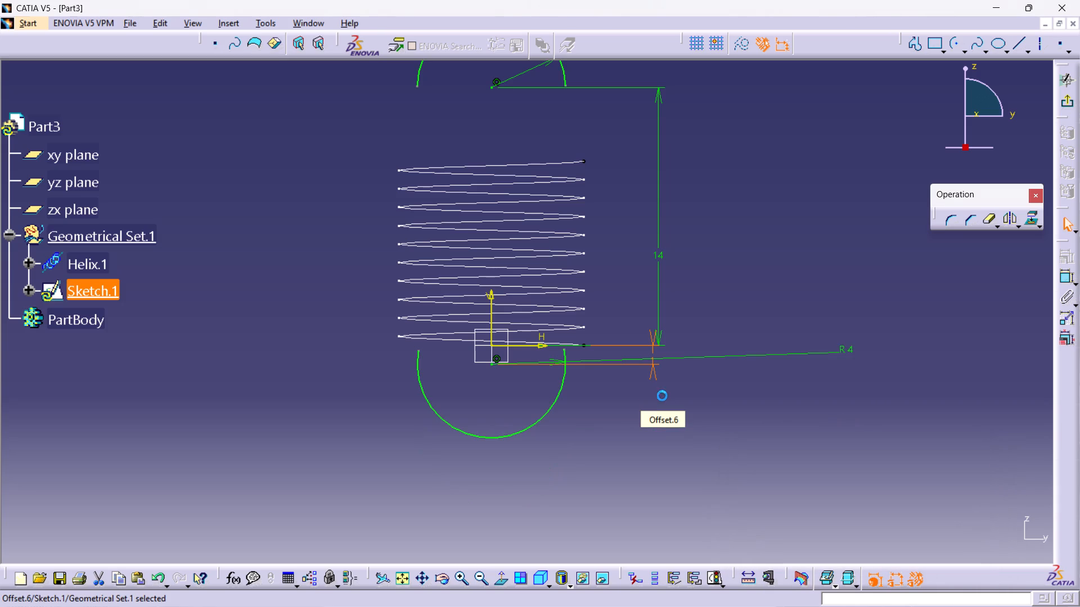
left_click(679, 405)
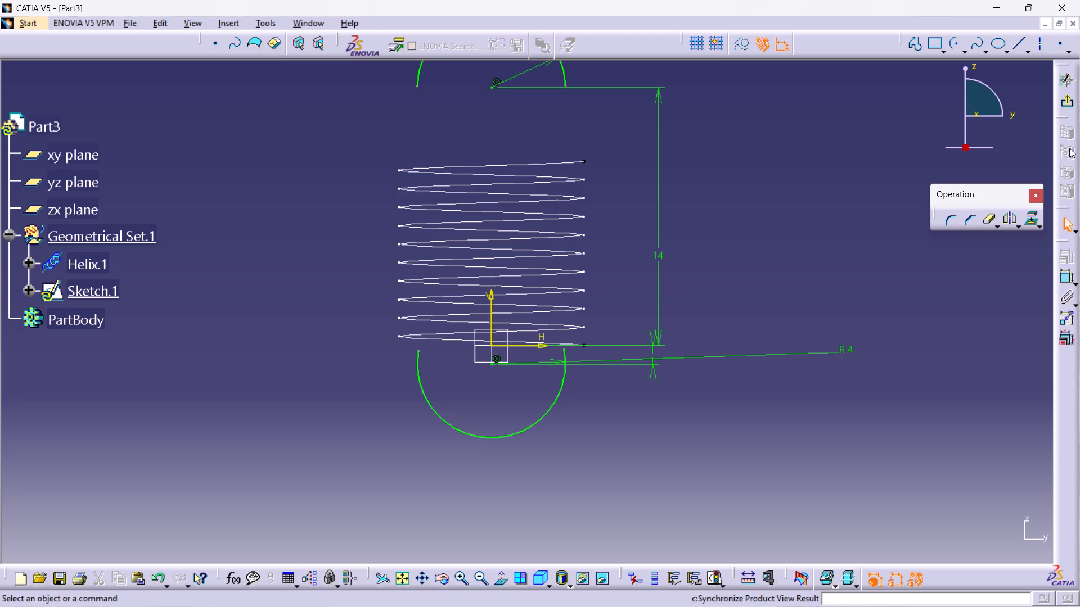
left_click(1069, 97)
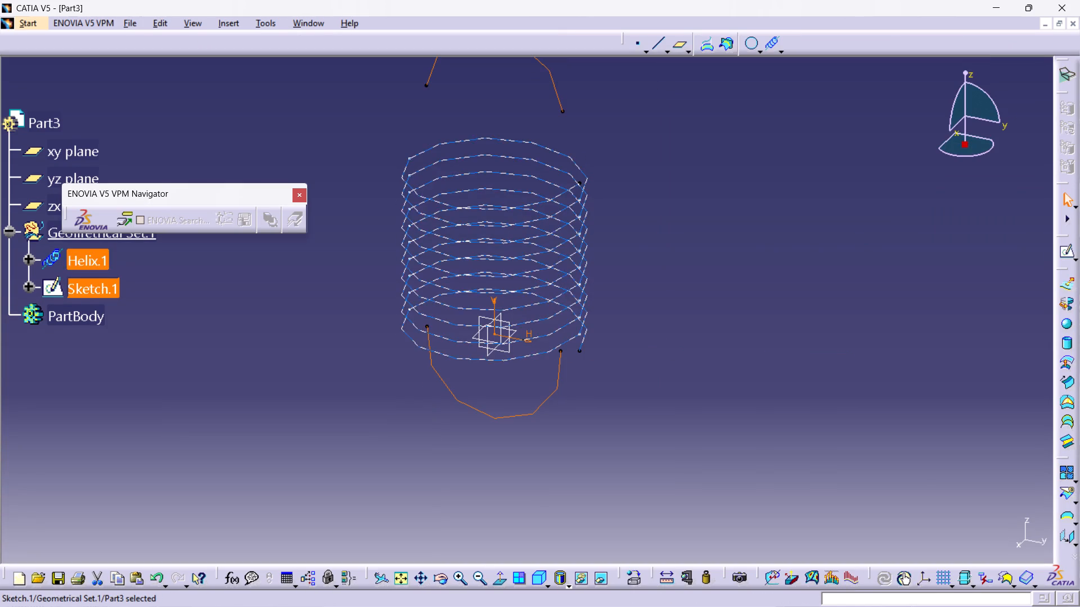
Change the helix height to 13 mm.
double_click(566, 276)
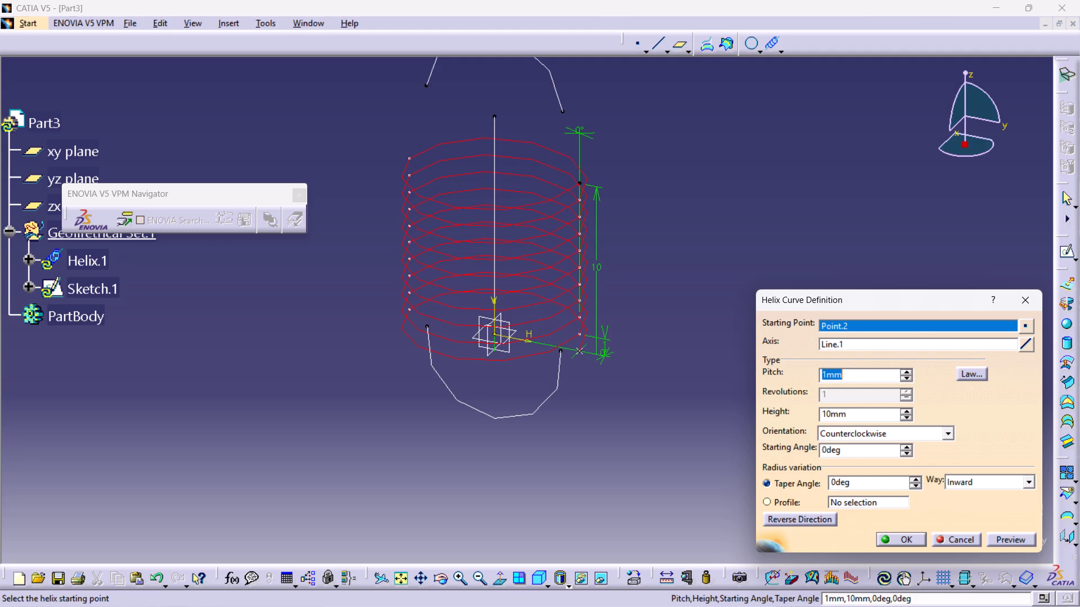
double_click(597, 267)
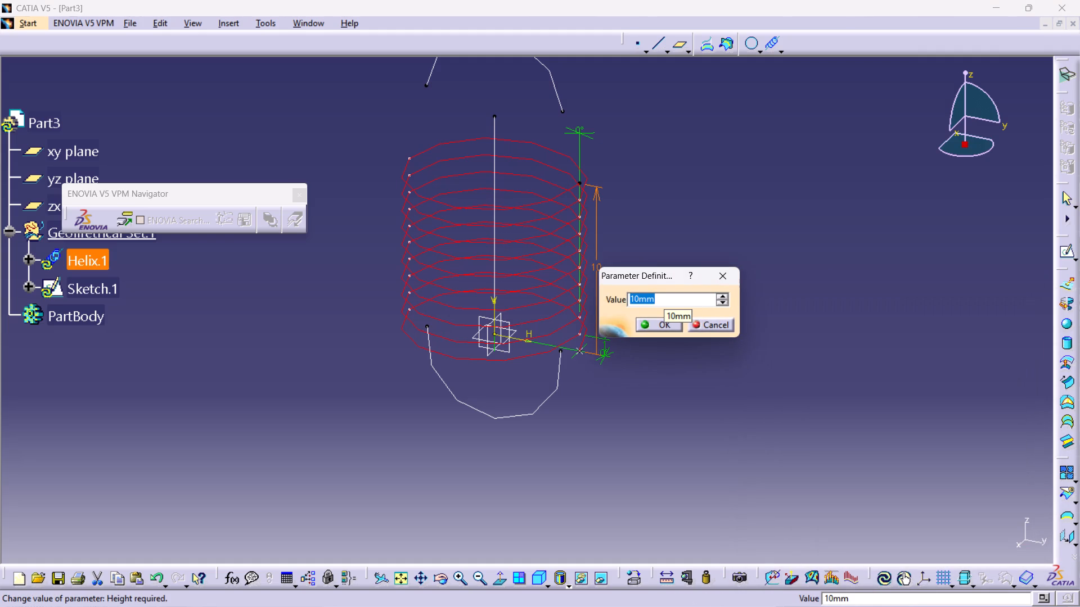
type("13")
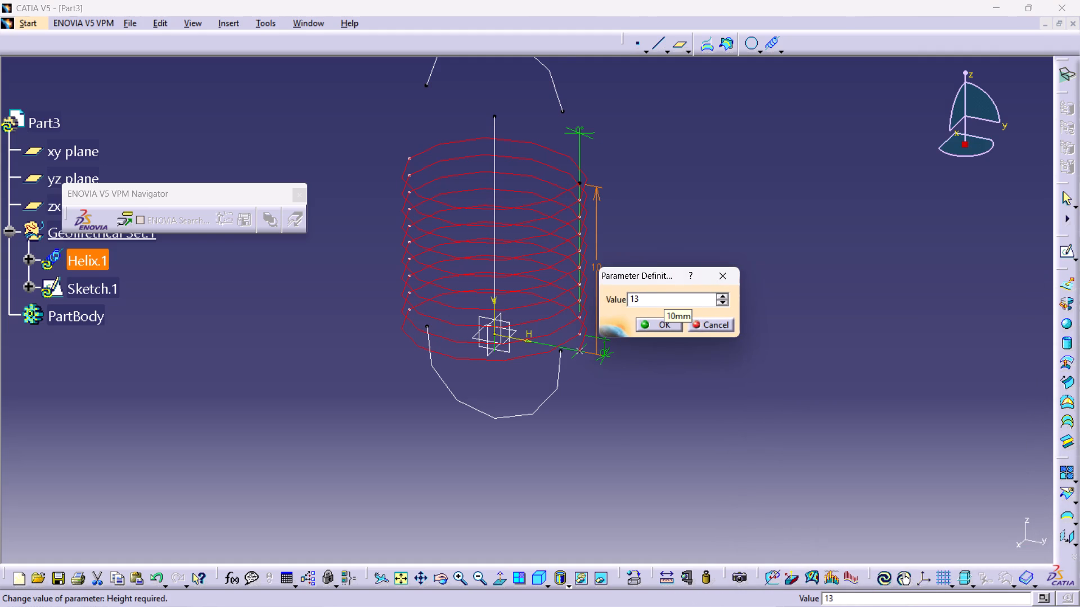
key("Return")
left_click(697, 307)
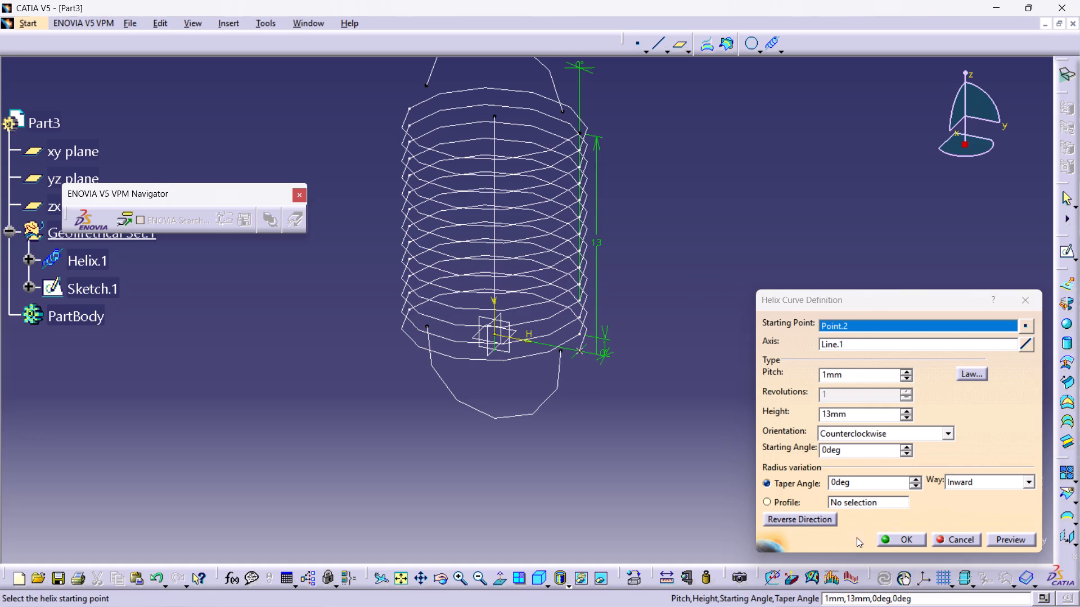
left_click(882, 533)
left_click(658, 500)
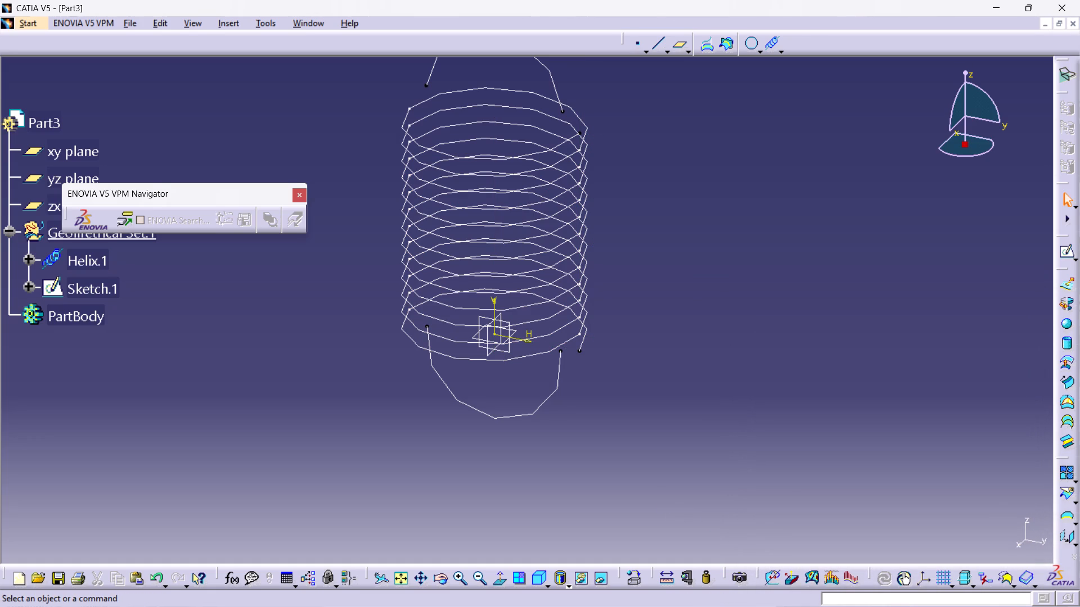
Delete the sketch containing the arcs above and below the helix.
middle_click_drag(474, 448, 619, 454, "ctrl")
middle_click_drag(449, 430, 411, 439)
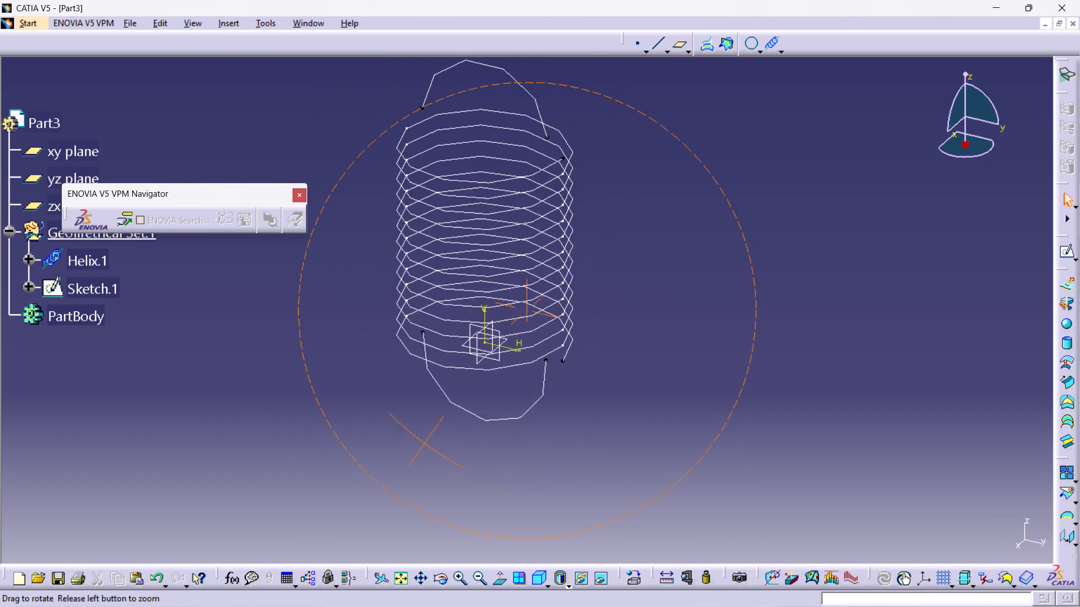
middle_click_drag(411, 439, 548, 353)
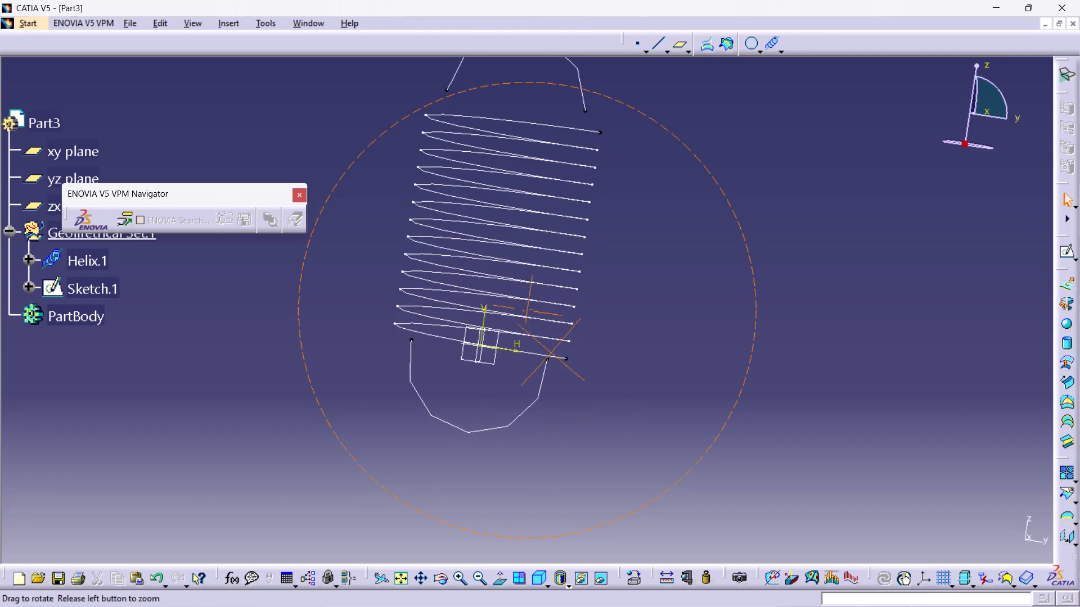
middle_click_drag(548, 353, 555, 407)
middle_click_drag(619, 300, 618, 320, "ctrl")
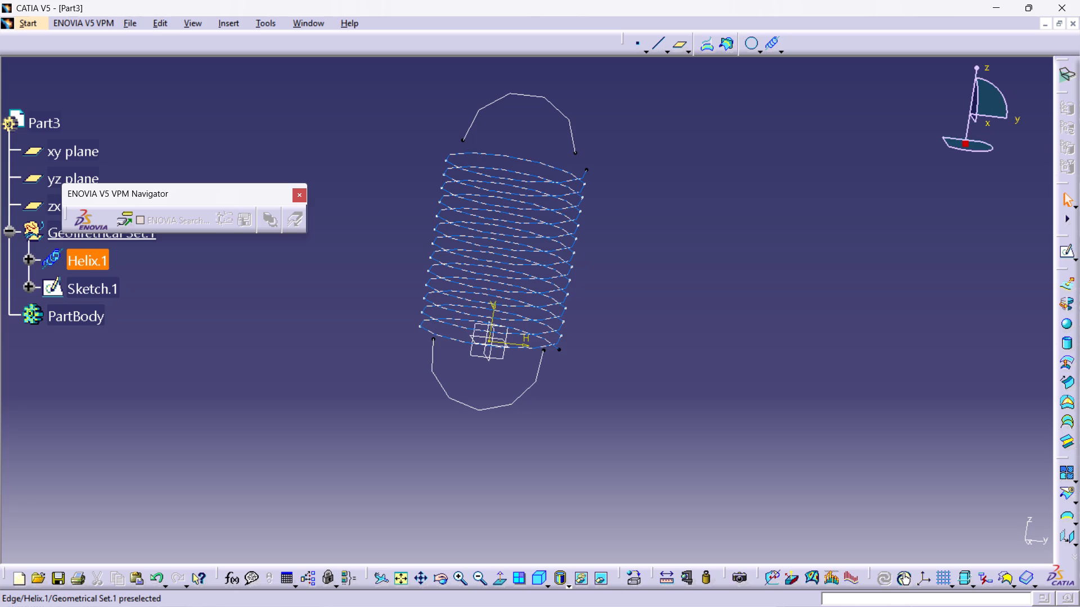
right_click(531, 385)
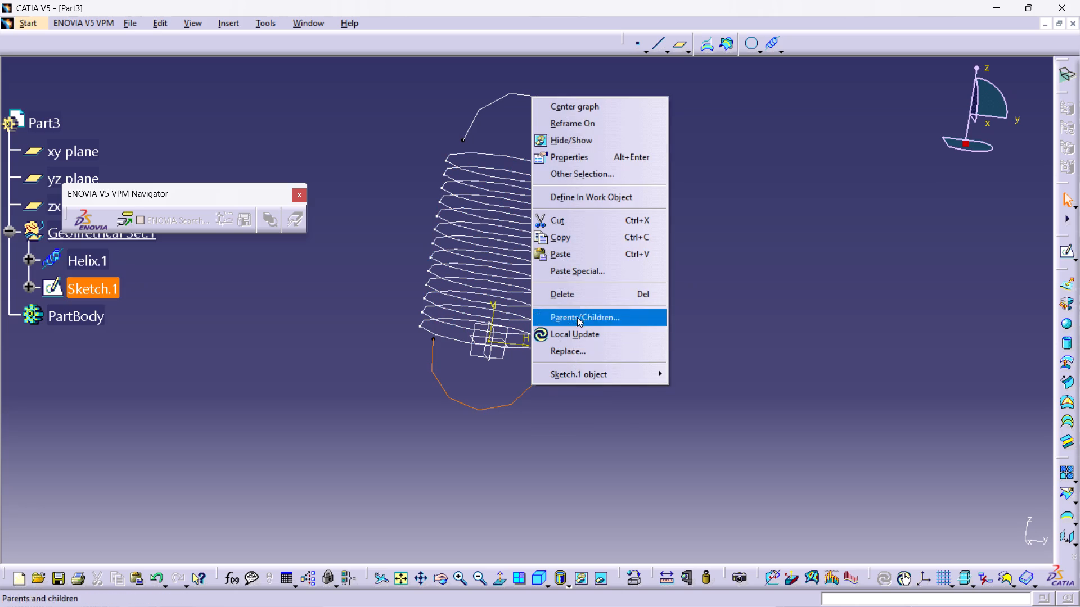
left_click(583, 287)
left_click(958, 534)
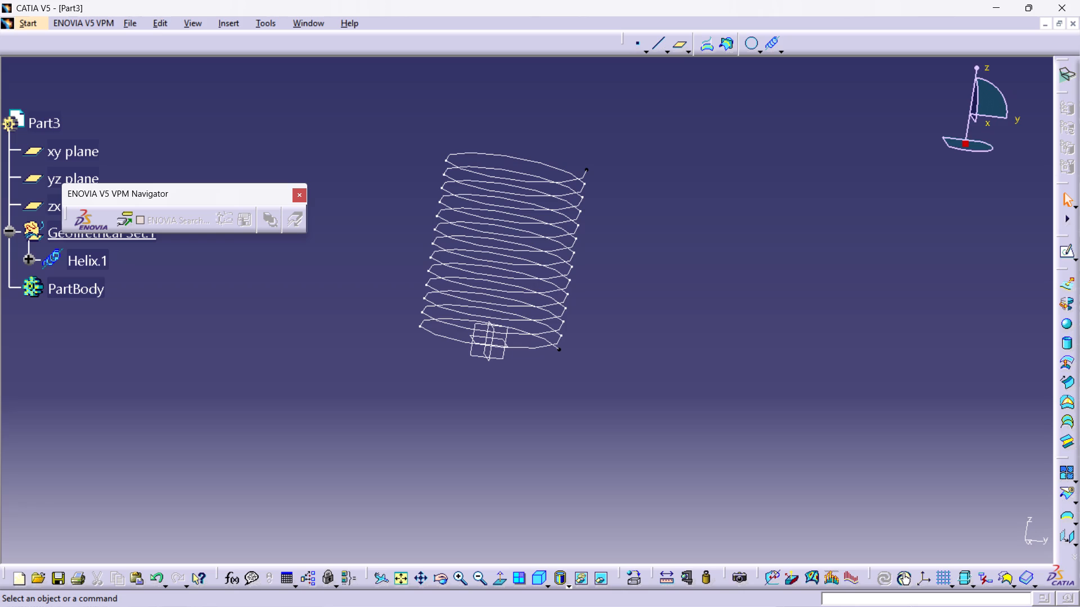
Open a new sketch on the yz plane.
left_click(503, 355)
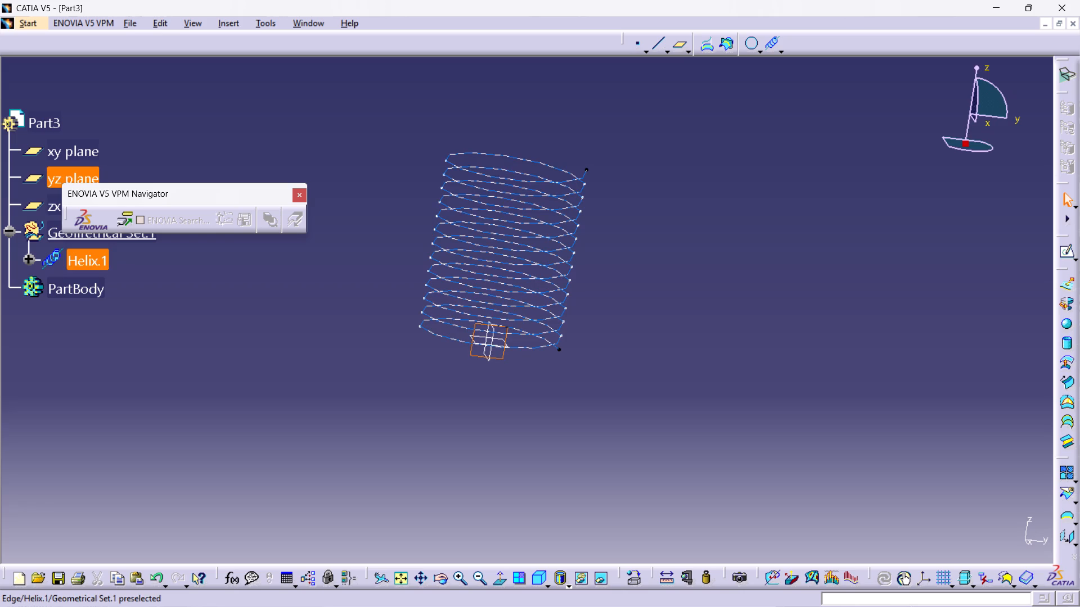
left_click(1064, 253)
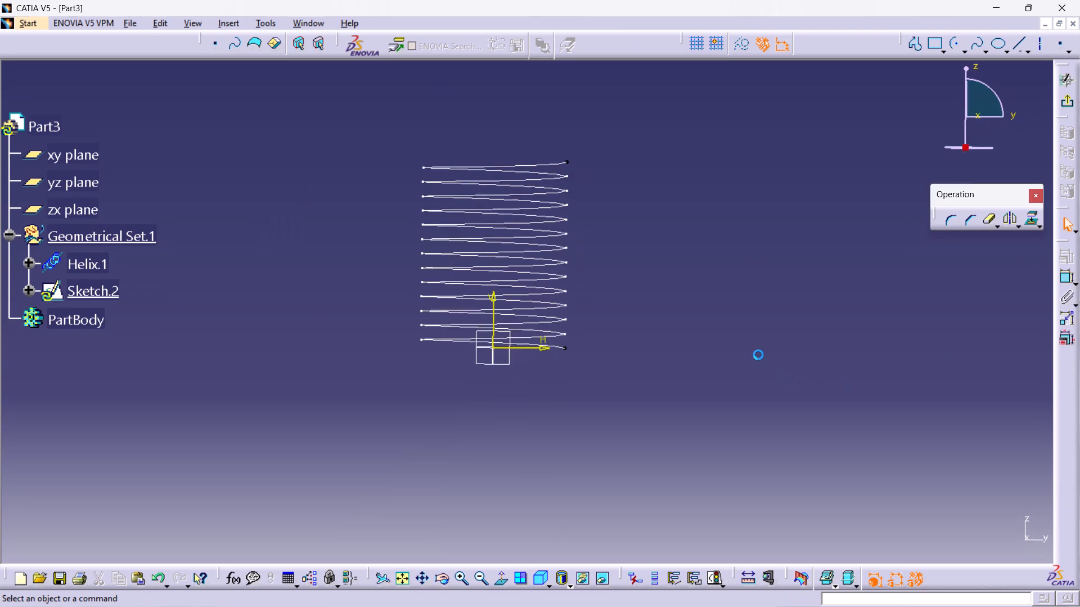
Sketch a centre-point arc of about 5.06 mm radius above the helix, centred on the vertical axis and opening downward.
middle_click_drag(755, 359, 771, 451)
middle_click(771, 451)
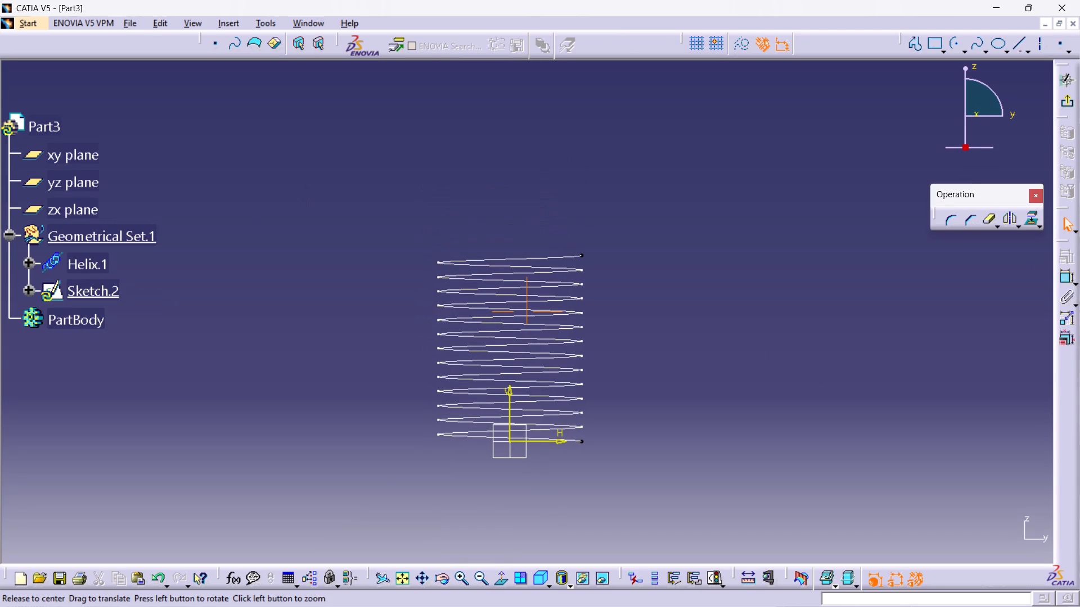
middle_click_drag(468, 373, 818, 499)
middle_click_drag(768, 442, 649, 397)
middle_click(649, 396)
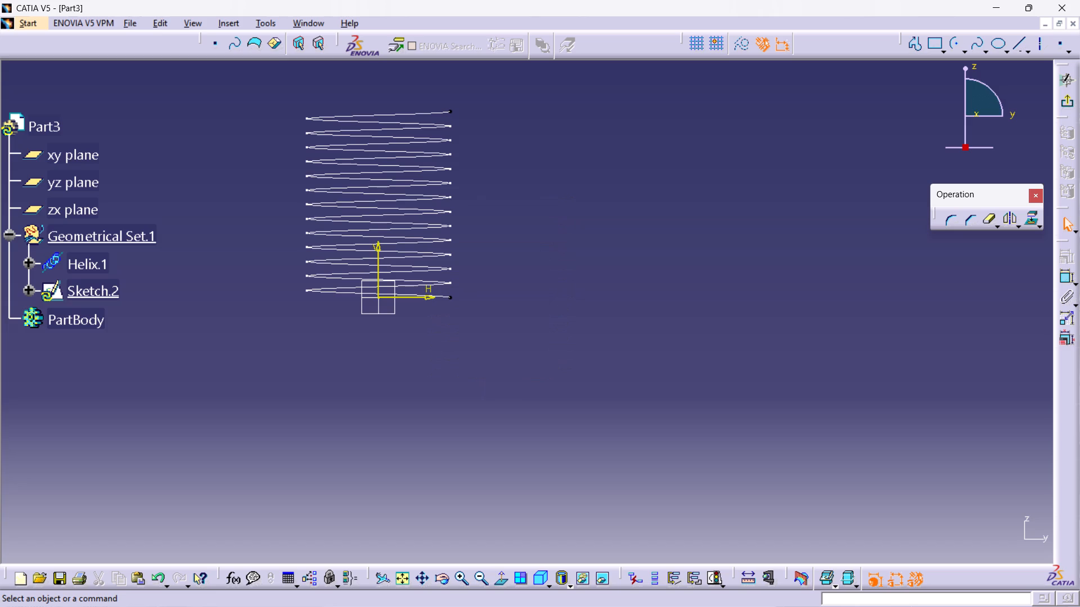
middle_click_drag(675, 227, 733, 330)
middle_click_drag(736, 327, 794, 321)
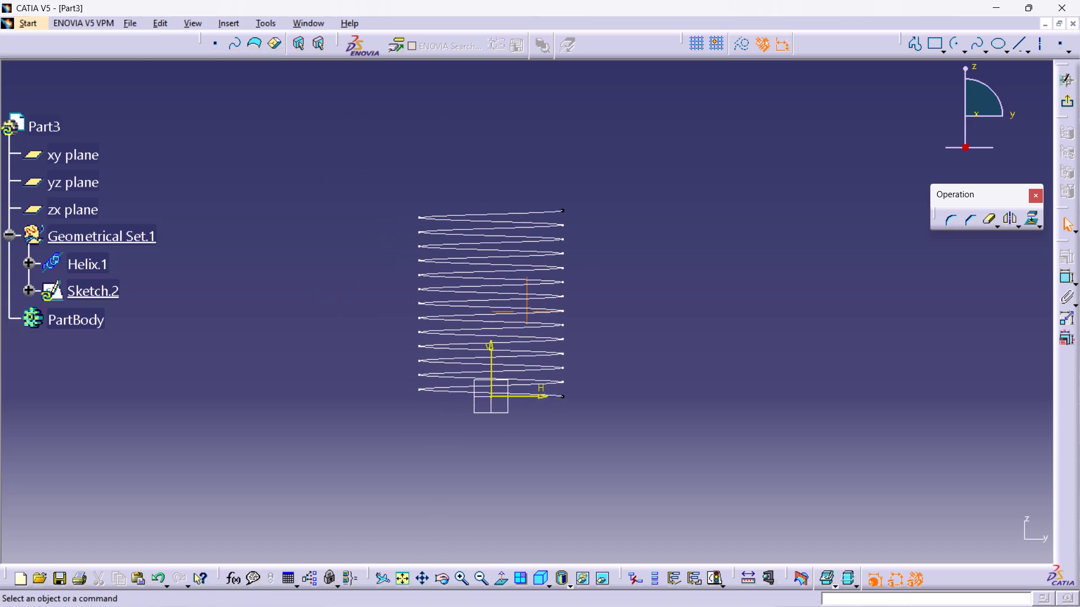
middle_click_drag(794, 321, 816, 318)
double_click(1037, 47)
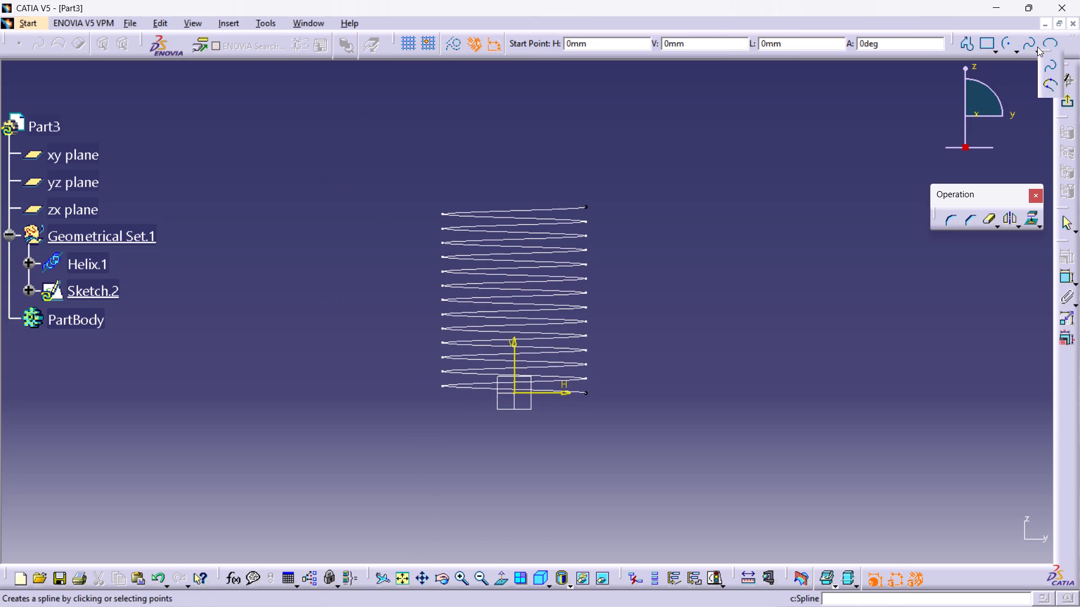
left_click(880, 176)
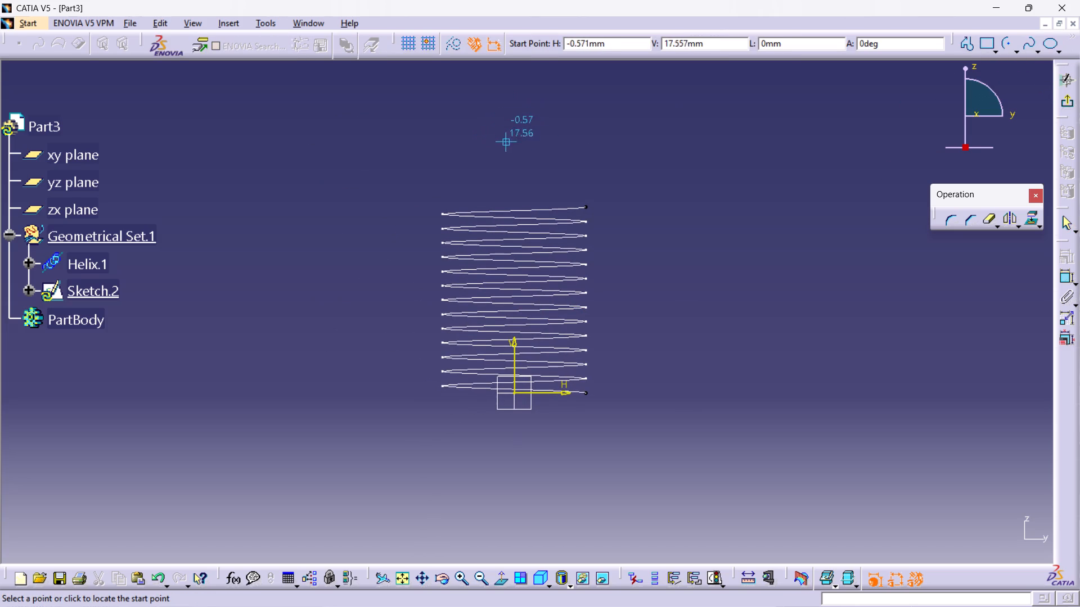
left_click(1004, 43)
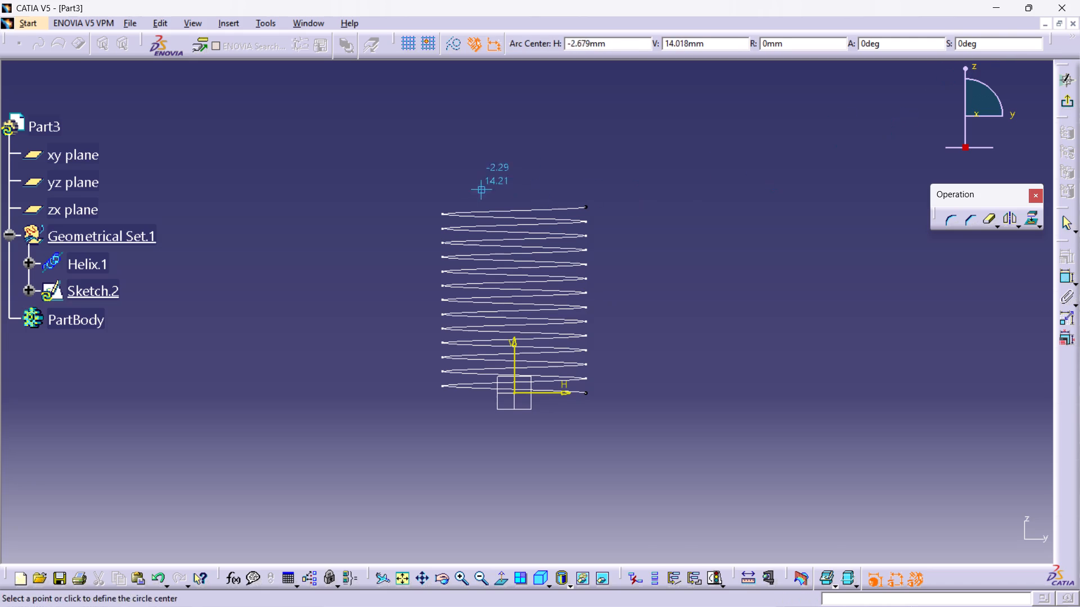
left_click(515, 184)
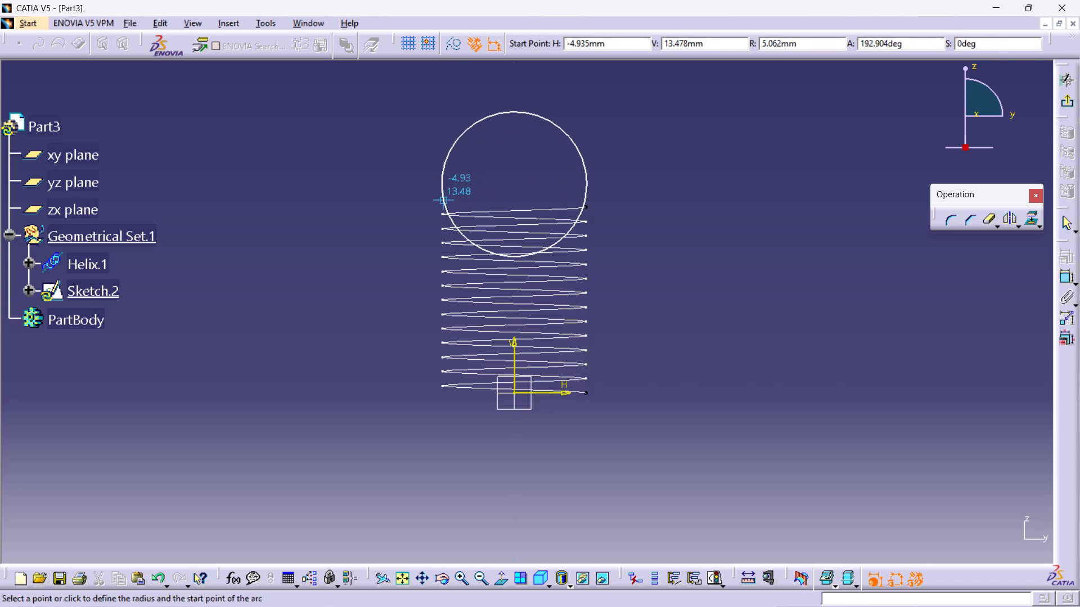
left_click(442, 198)
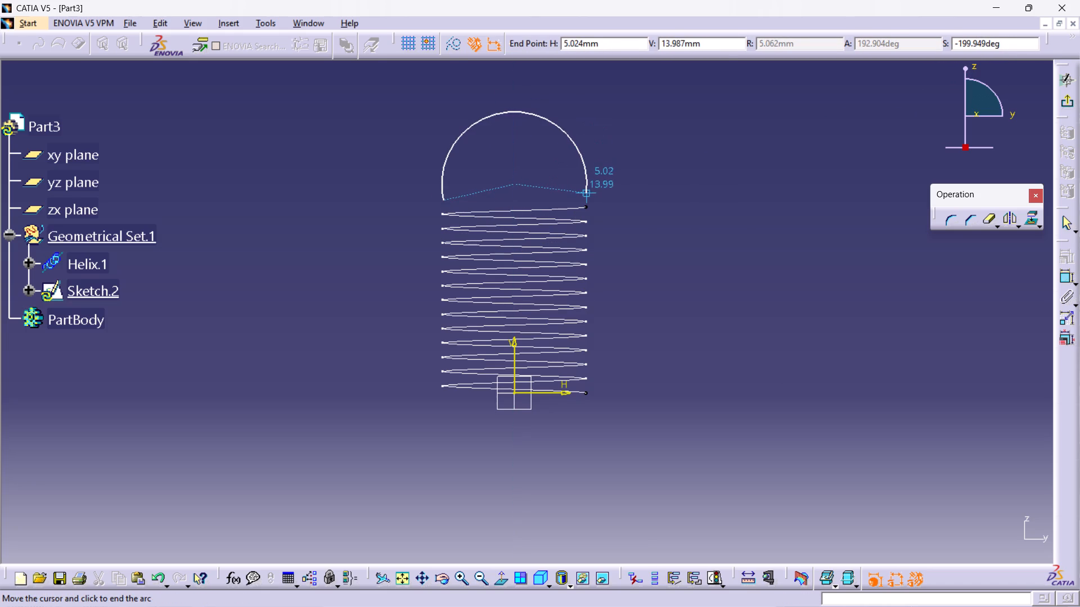
left_click(583, 192)
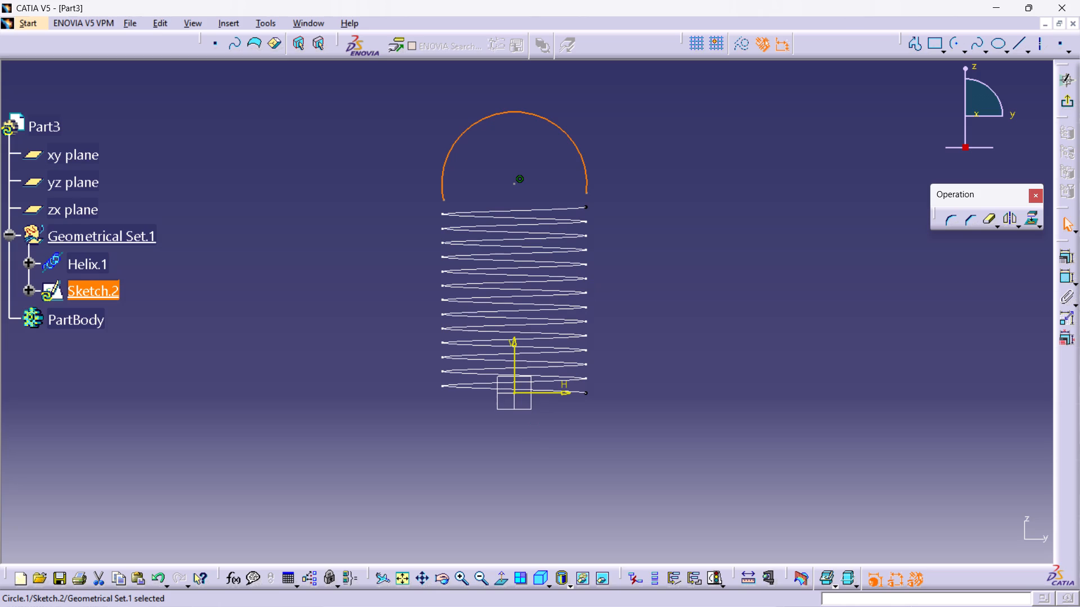
Sketch an upward-opening arc of about 5.27 mm radius below the helix, centred on the vertical axis.
double_click(957, 47)
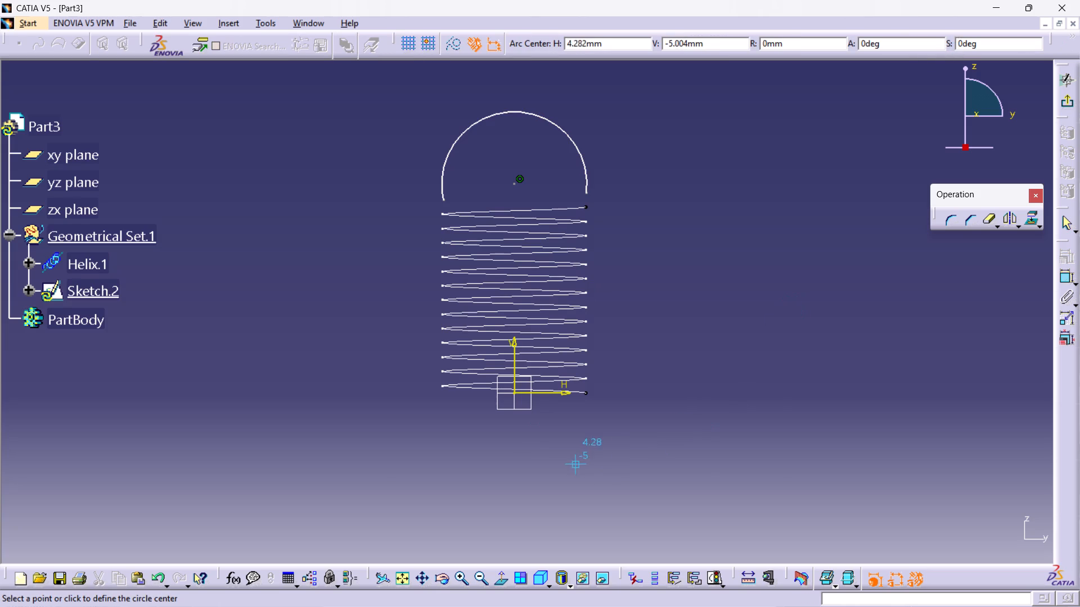
left_click(512, 433)
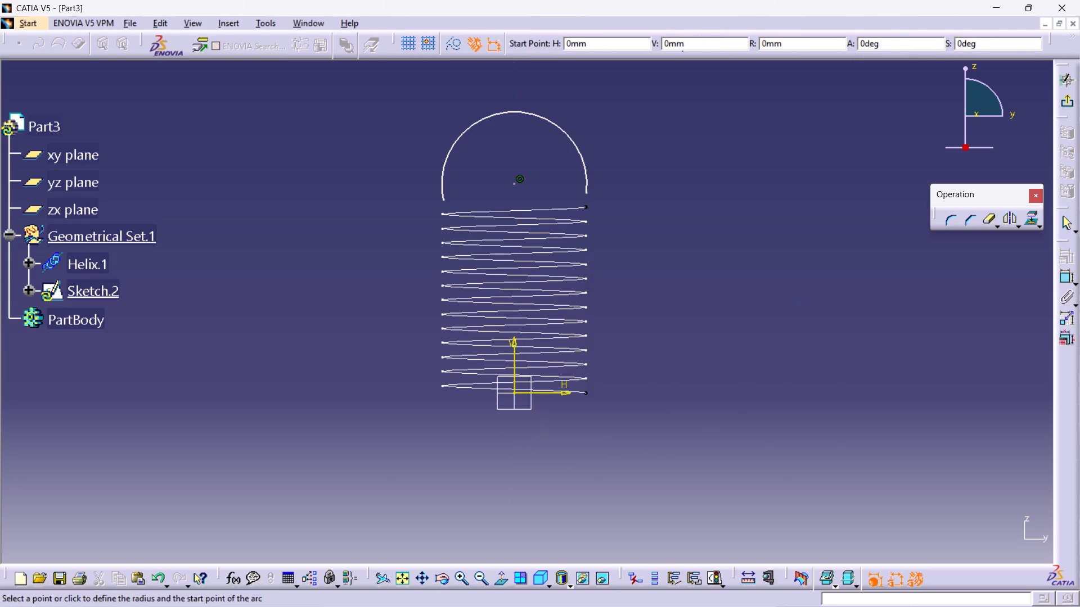
left_click(440, 420)
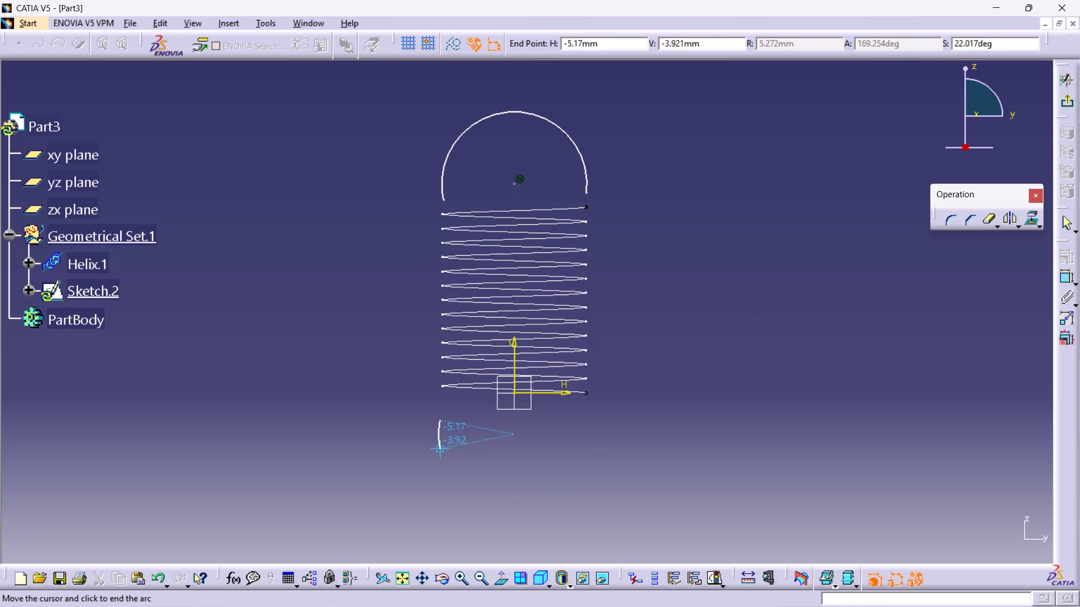
left_click(630, 419)
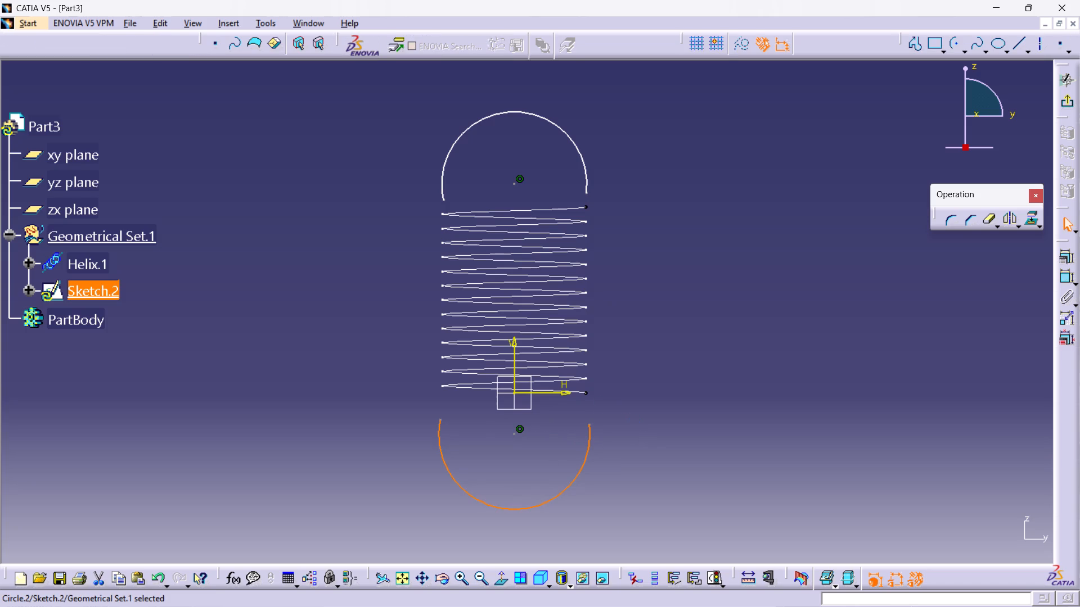
Add radius dimensions to the arcs below and above the helix.
double_click(1060, 278)
double_click(1060, 278)
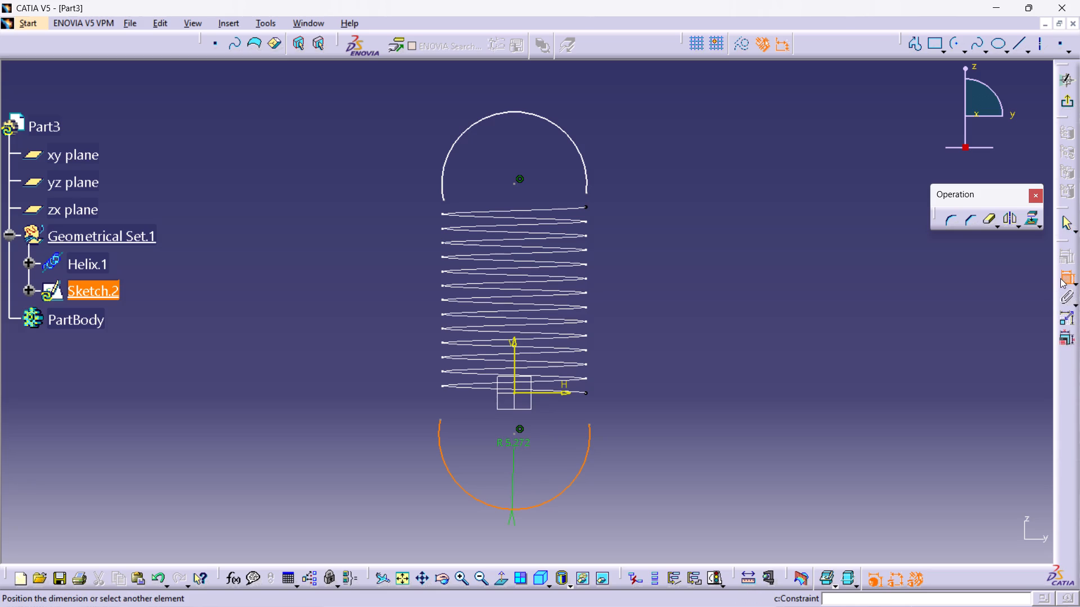
double_click(1060, 278)
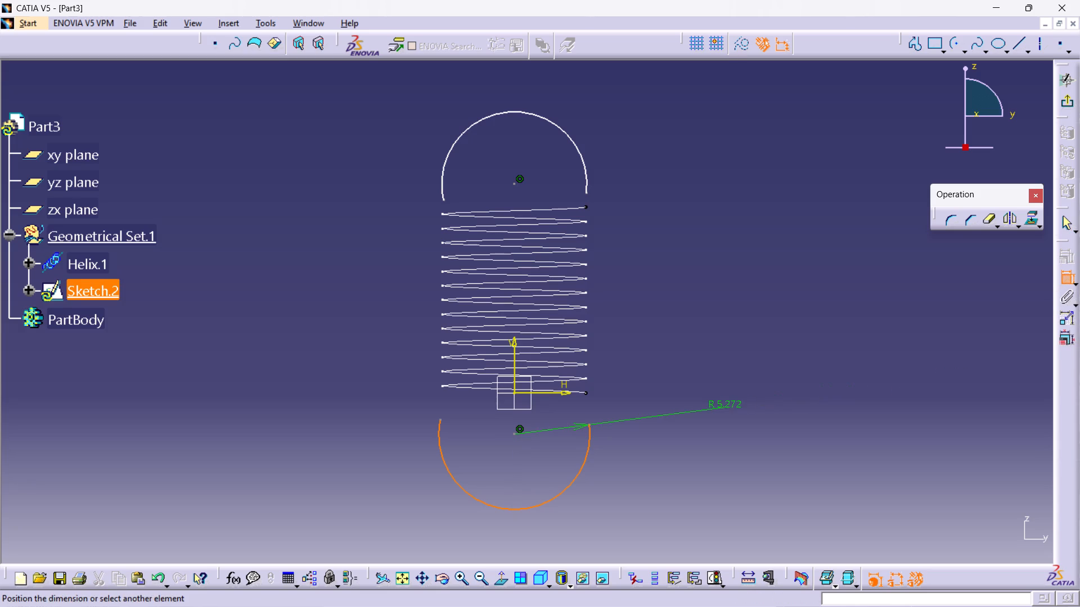
left_click(665, 287)
double_click(1065, 277)
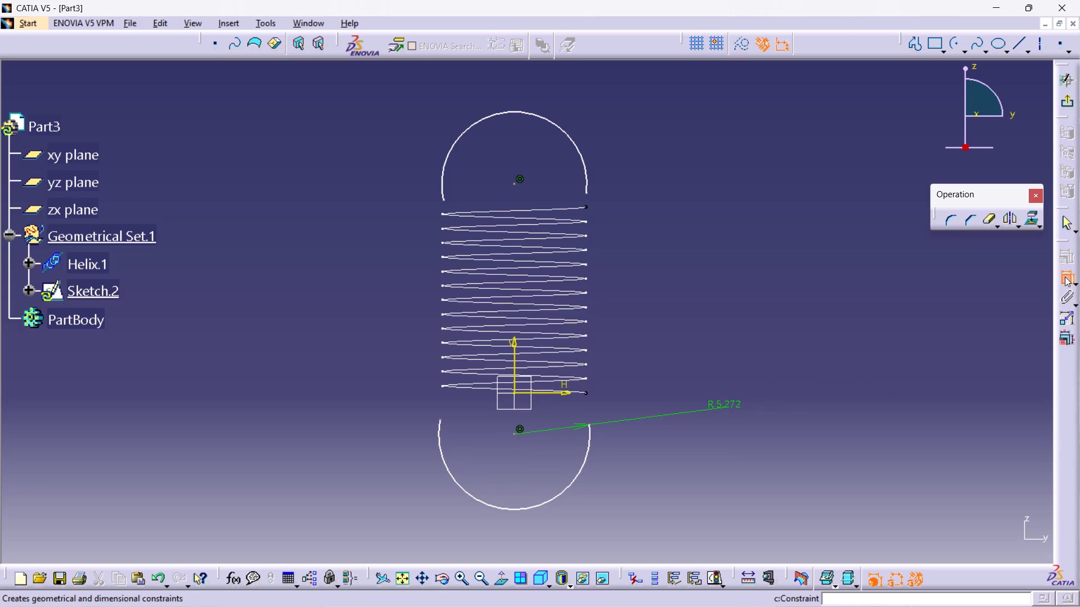
left_click(580, 163)
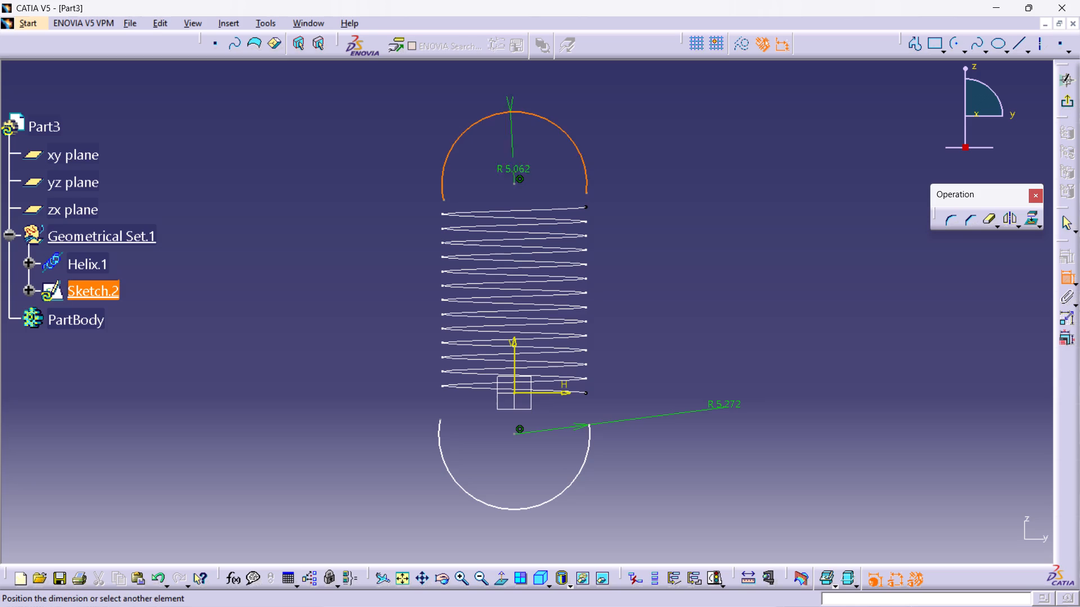
left_click(650, 146)
Set the radius of the arc below the helix to 4 mm.
double_click(721, 404)
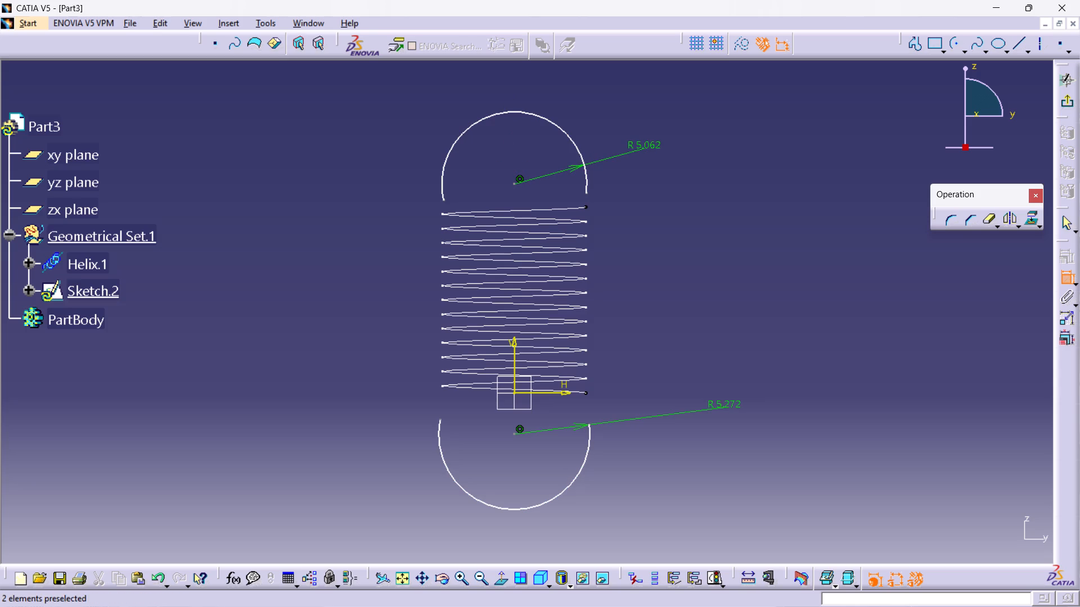
key("4")
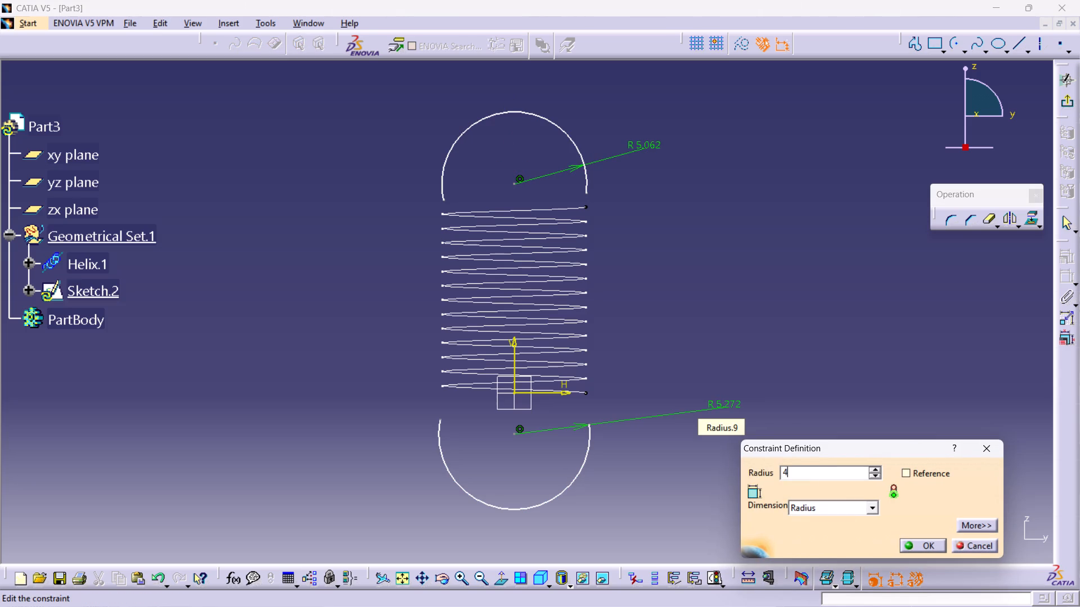
key("Return")
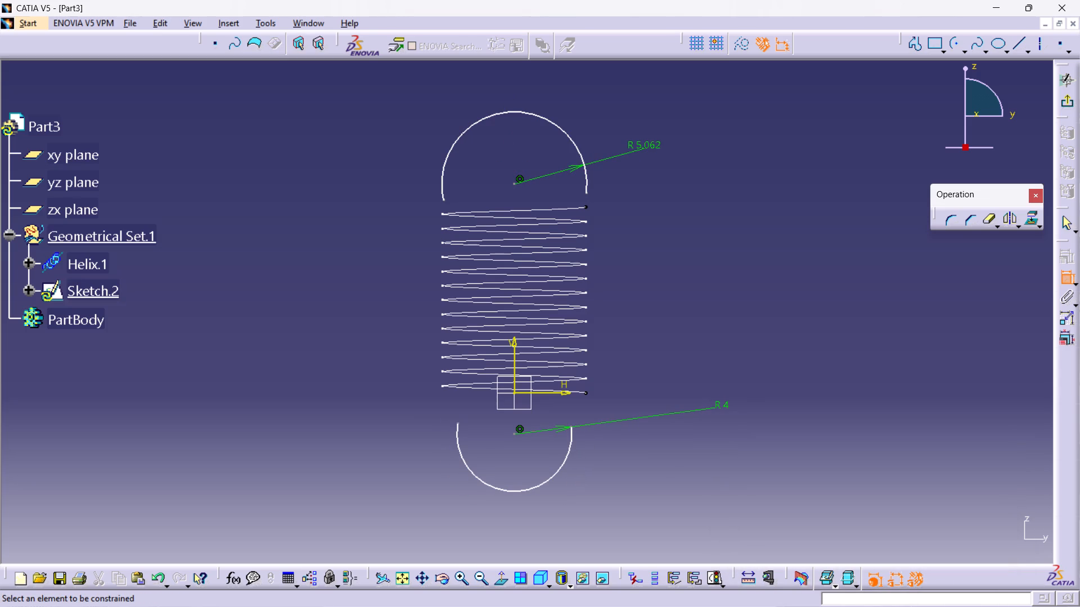
double_click(723, 404)
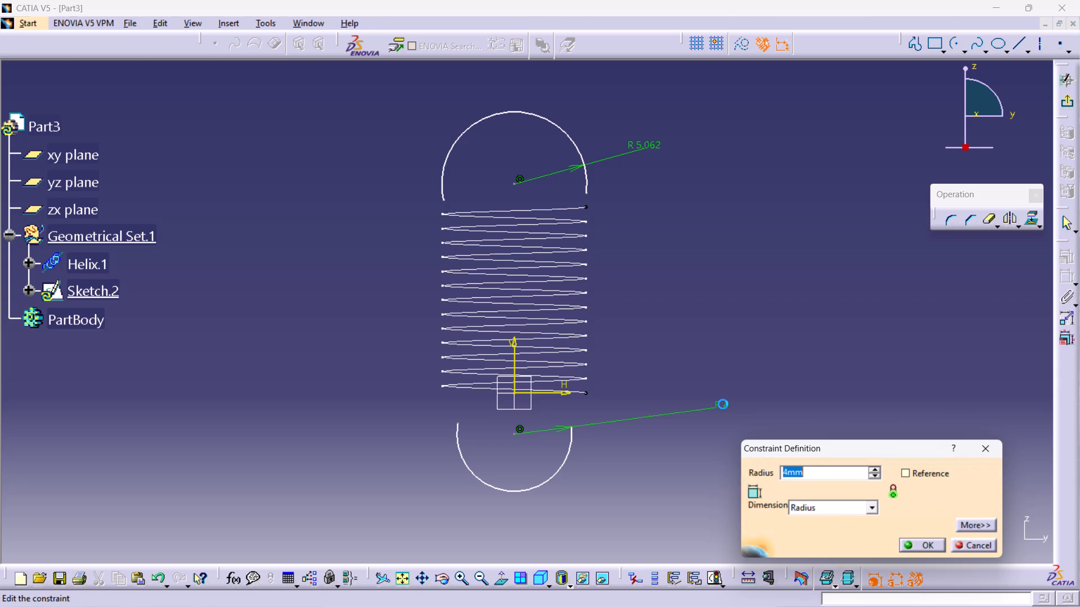
key("4")
key("Return")
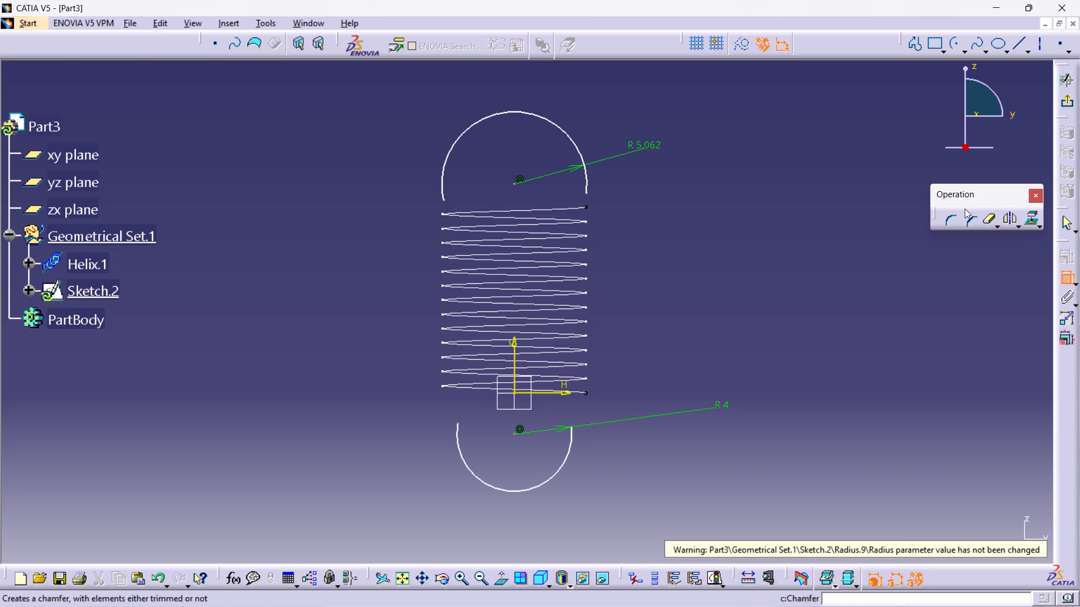
left_click(1068, 278)
left_click(930, 266)
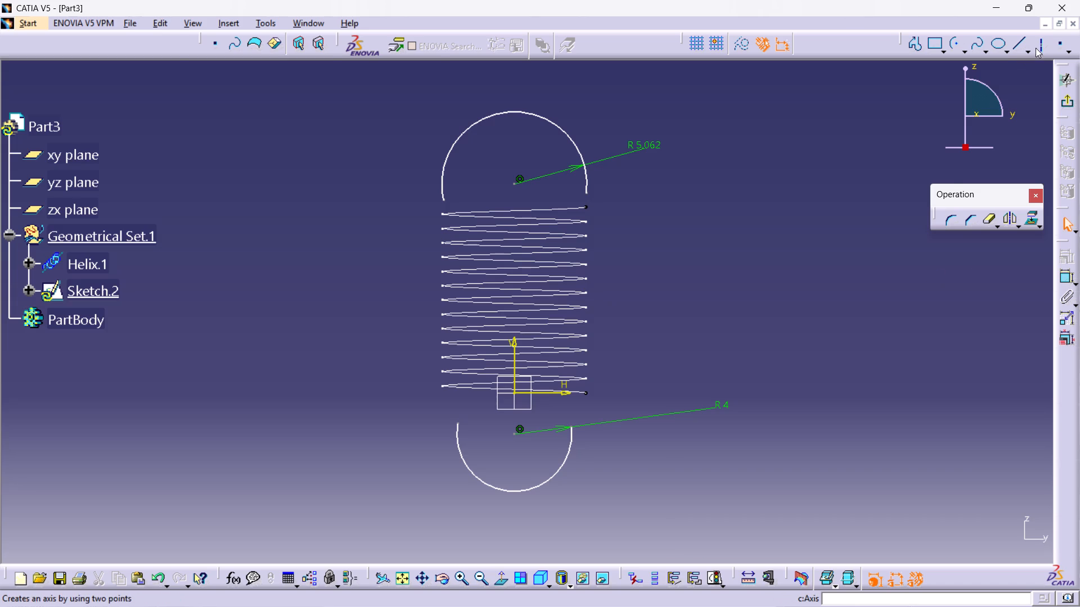
Draw a horizontal axis line about 30 mm long between the upper arc and the helix, level with the arc's lower end.
left_click(1046, 42)
left_click(354, 202)
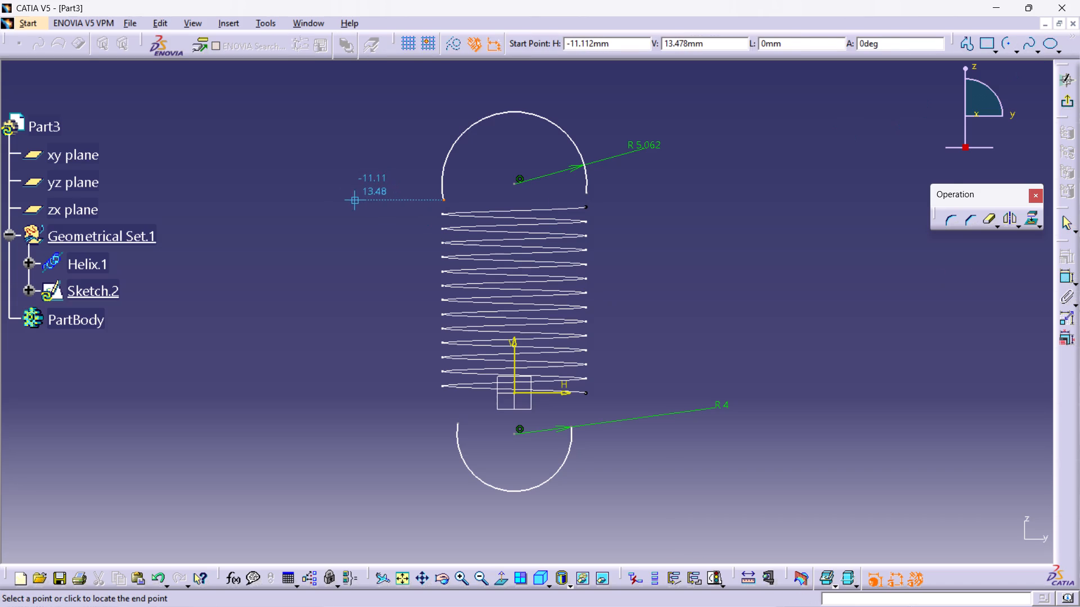
left_click(785, 198)
left_click(718, 248)
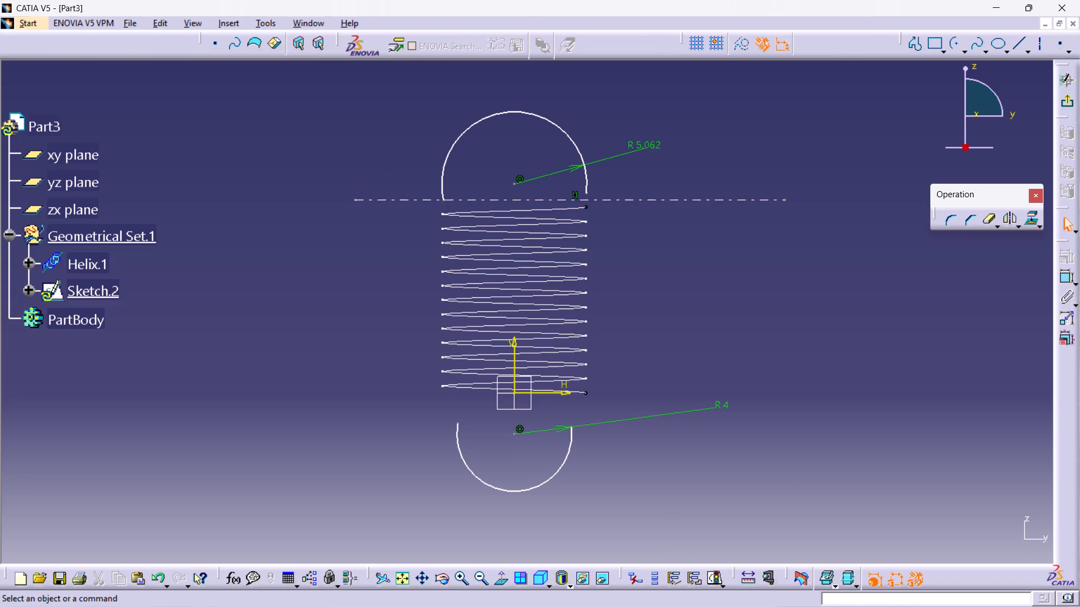
Constrain both endpoints of the upper arc to be coincident with the horizontal axis line.
left_click(587, 192, "ctrl")
left_click(607, 199, "ctrl")
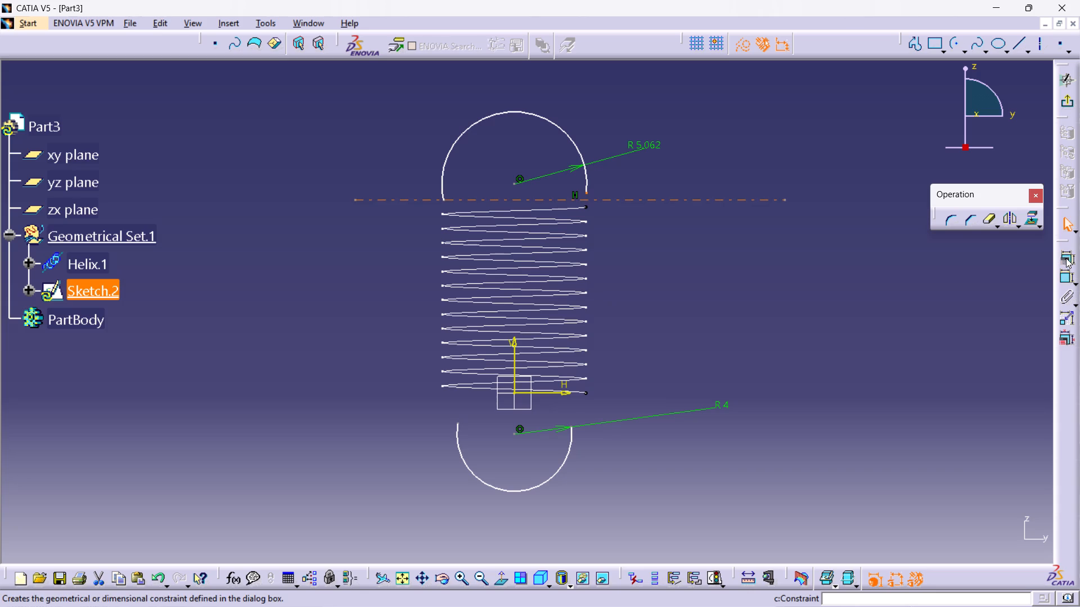
left_click(1066, 258)
left_click(1002, 406)
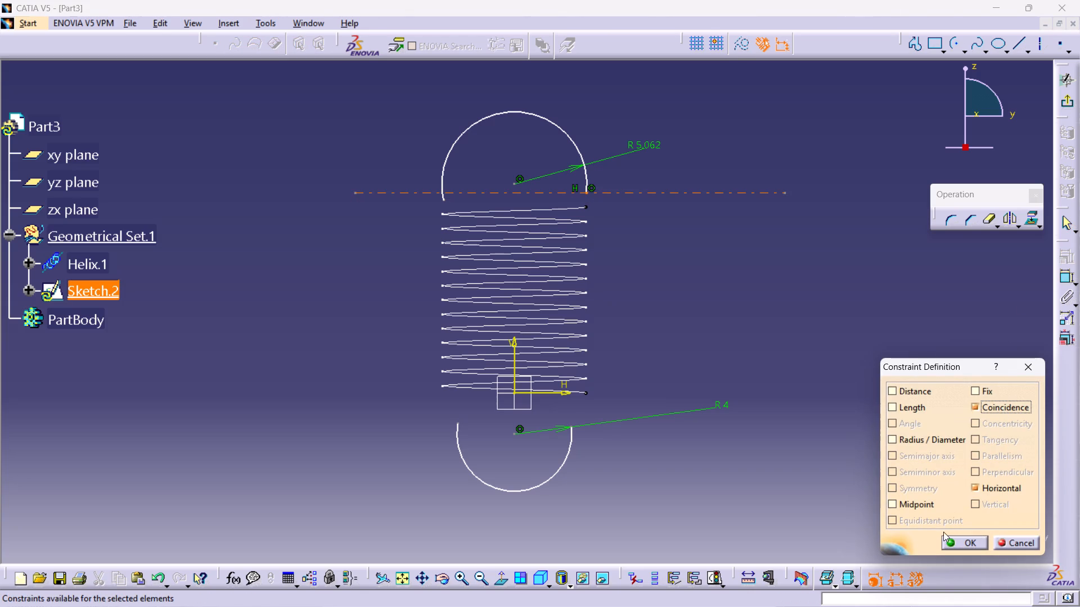
left_click(945, 538)
left_click(906, 506)
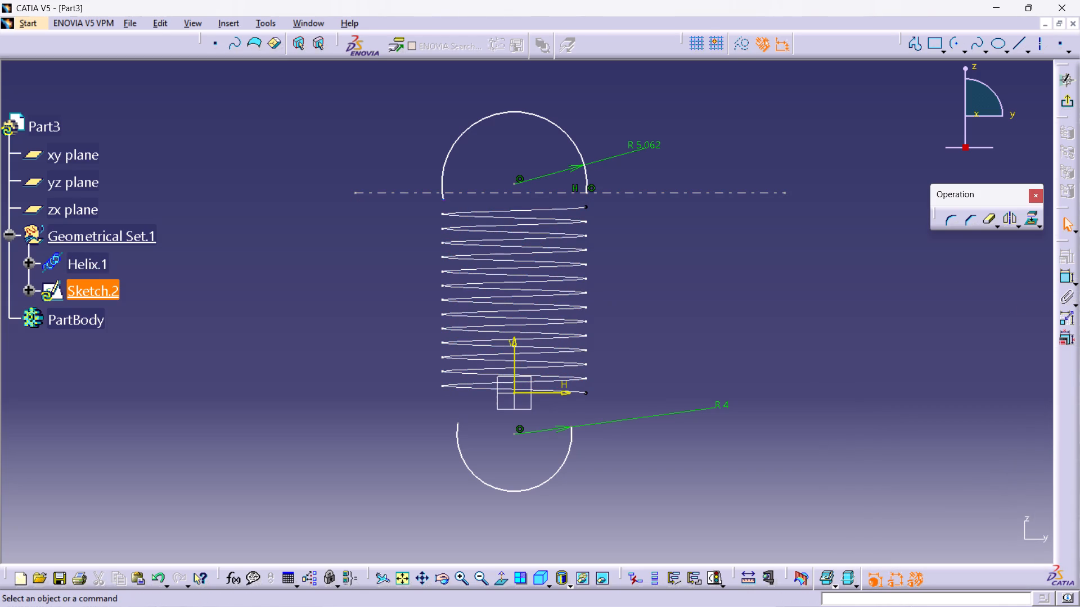
left_click(444, 200, "ctrl")
left_click(469, 193, "ctrl")
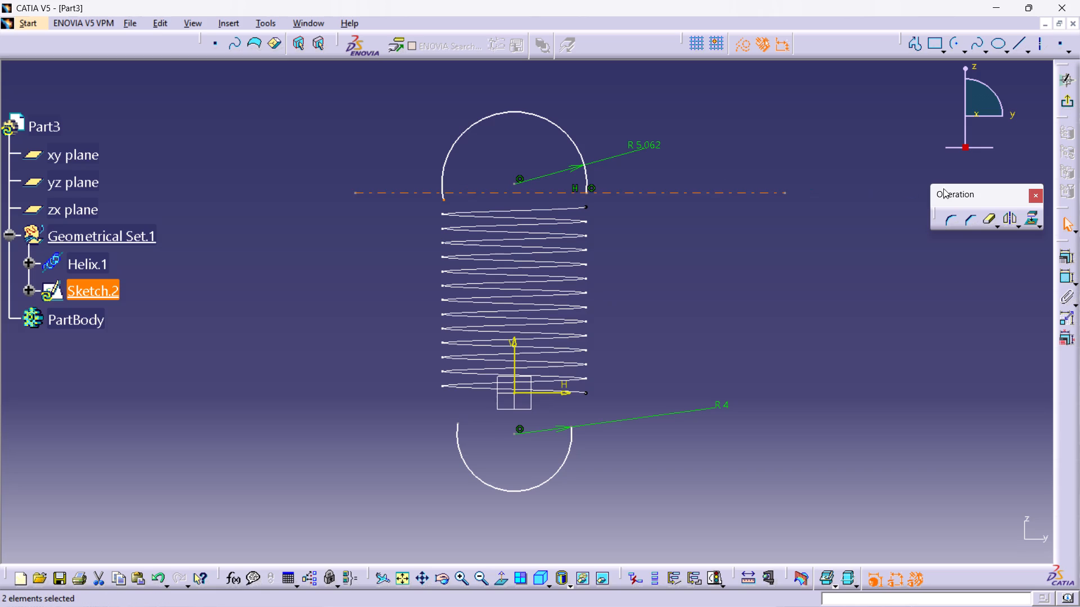
left_click(1065, 254)
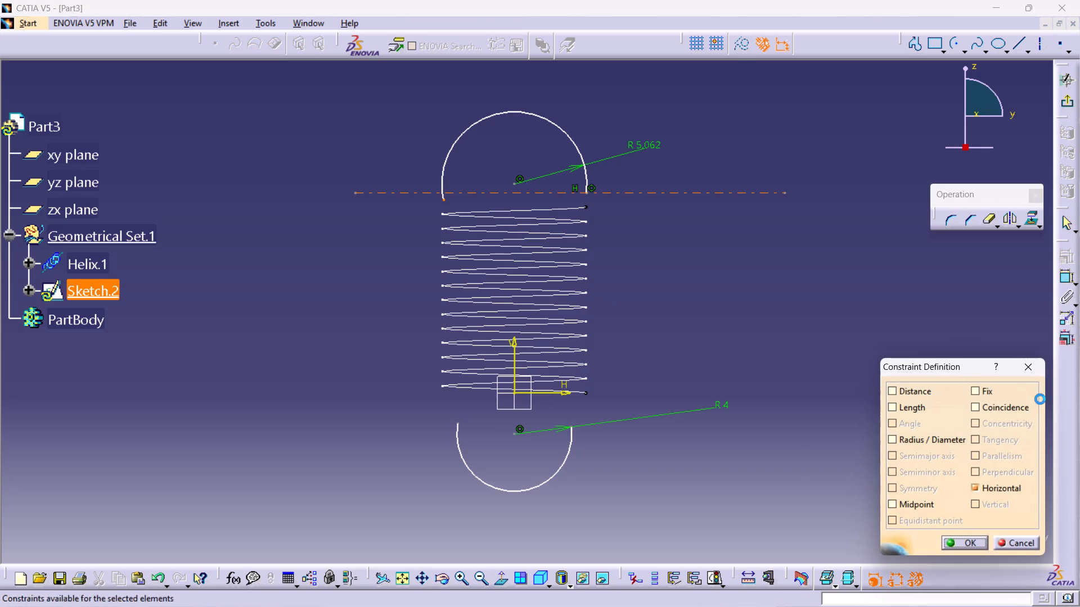
left_click(1014, 410)
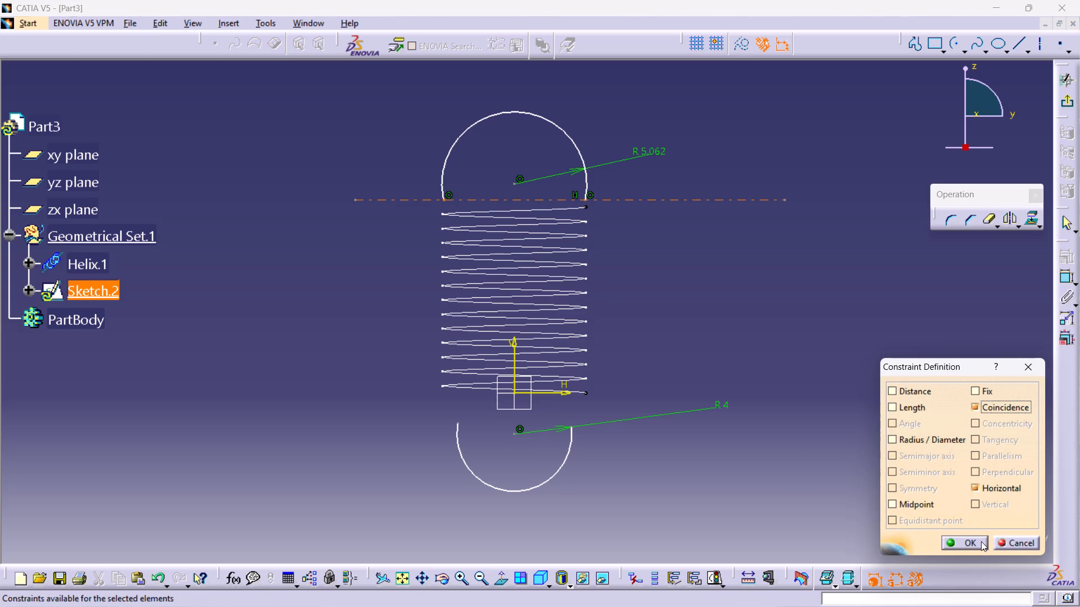
left_click(976, 545)
left_click(866, 443)
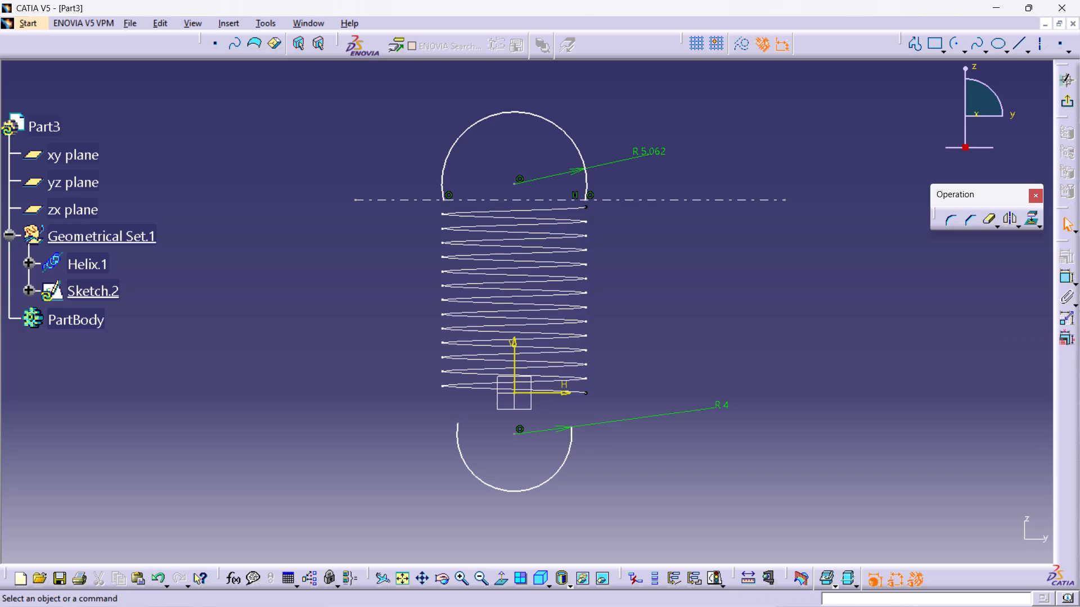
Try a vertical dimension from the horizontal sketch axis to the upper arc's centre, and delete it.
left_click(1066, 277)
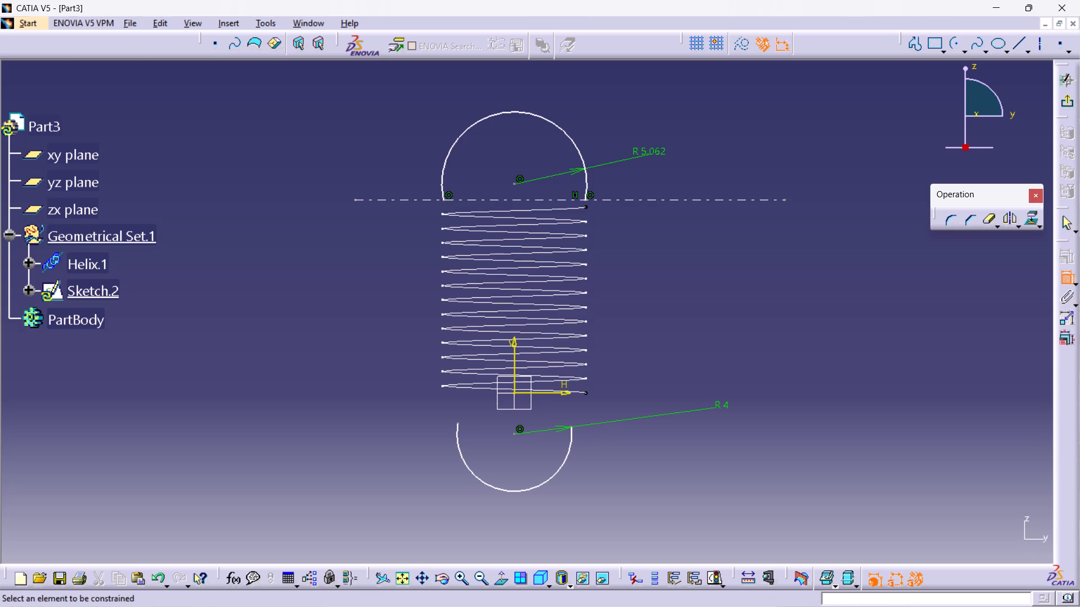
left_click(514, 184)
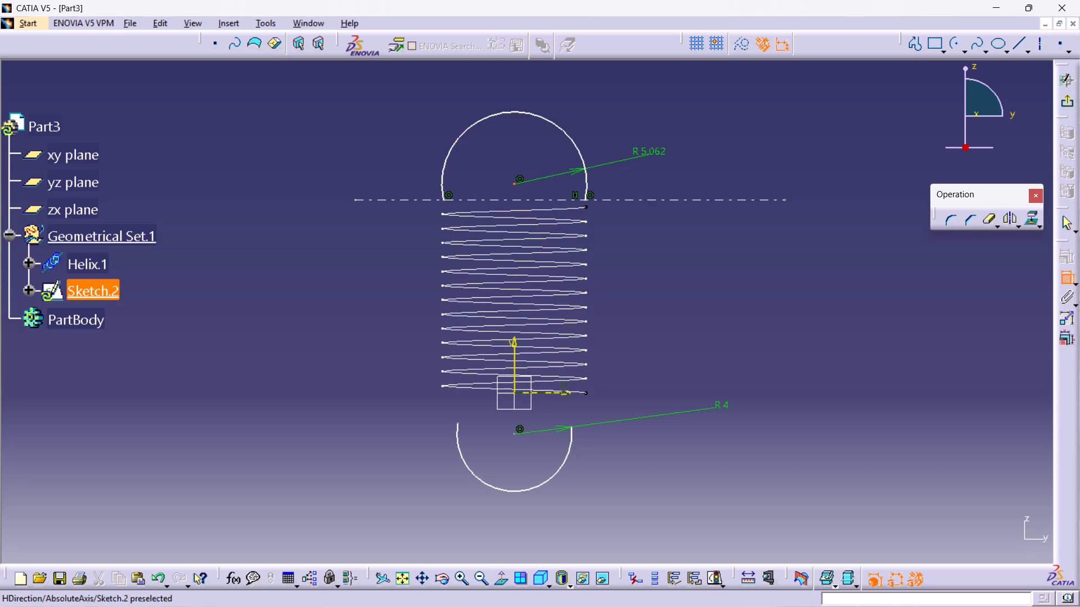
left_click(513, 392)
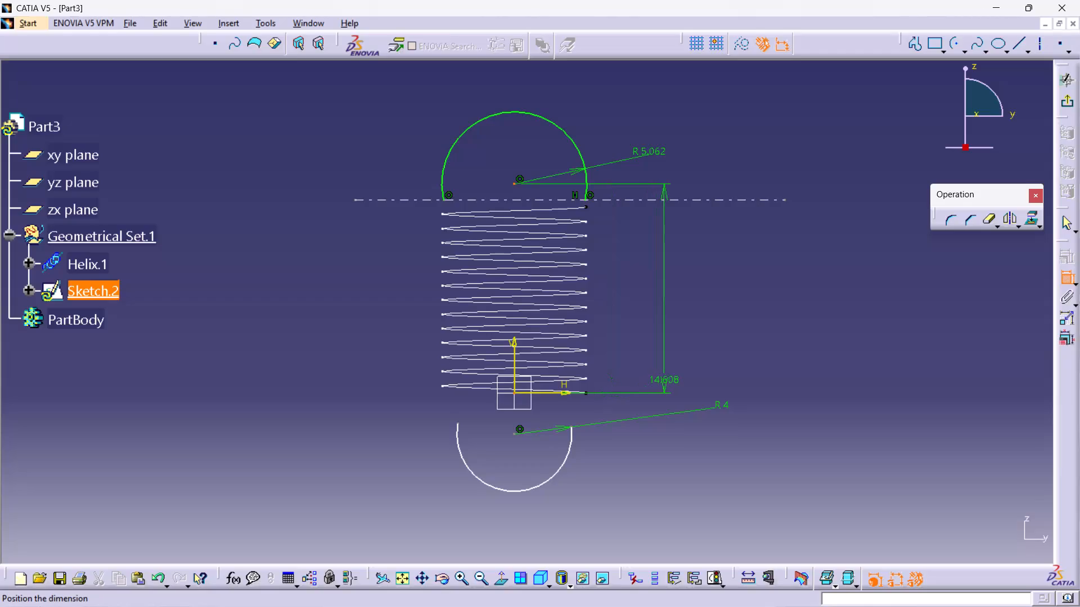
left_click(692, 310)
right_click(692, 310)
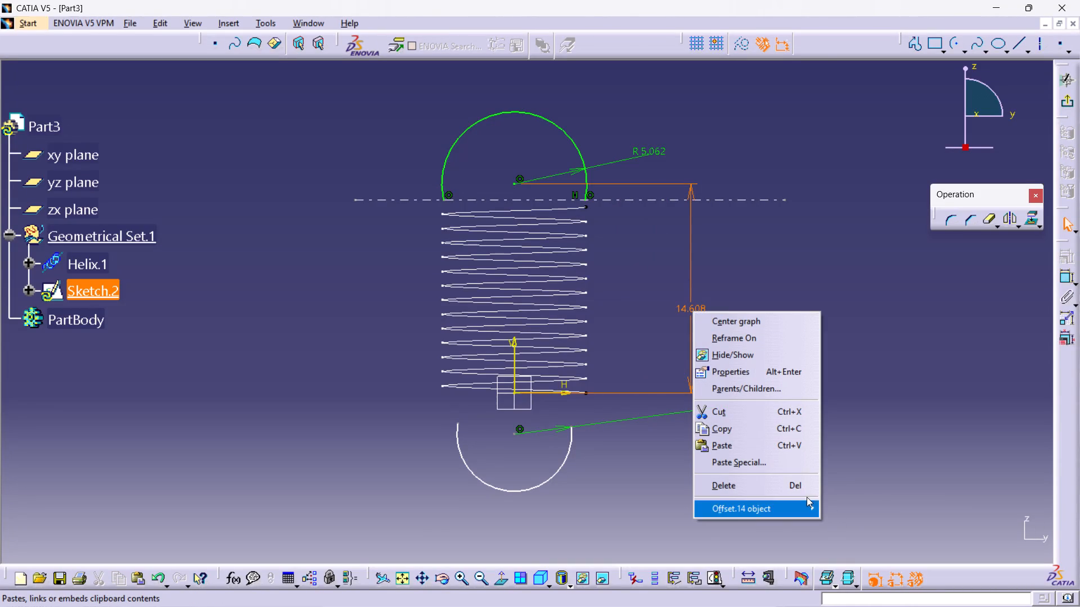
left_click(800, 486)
Dimension the axis line above the helix from the horizontal sketch axis and set the distance to 14 mm.
left_click(1060, 275)
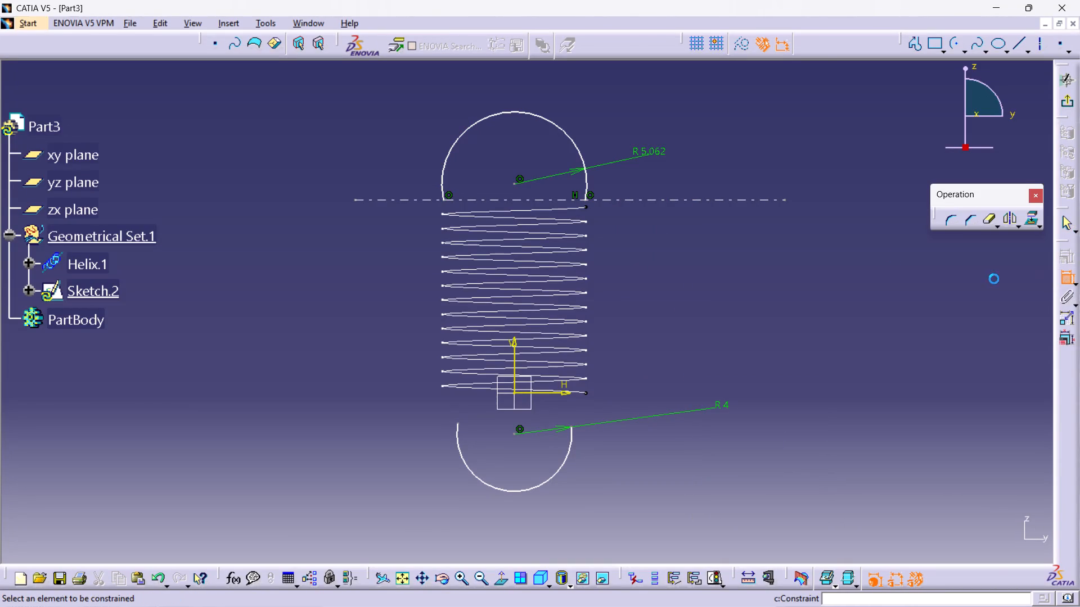
left_click(673, 200)
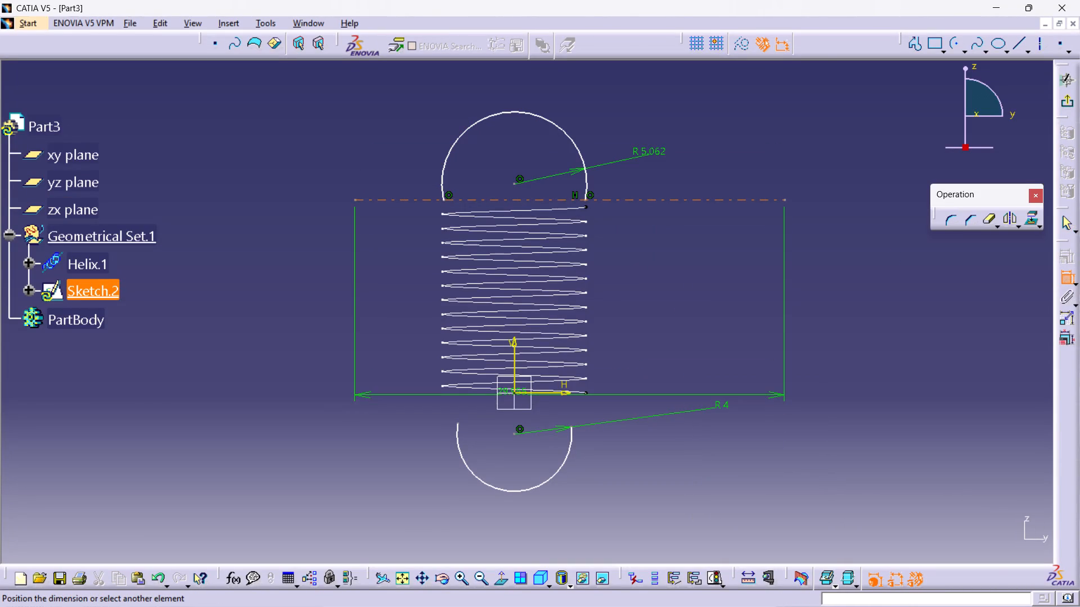
left_click(515, 393)
left_click(715, 383)
double_click(722, 379)
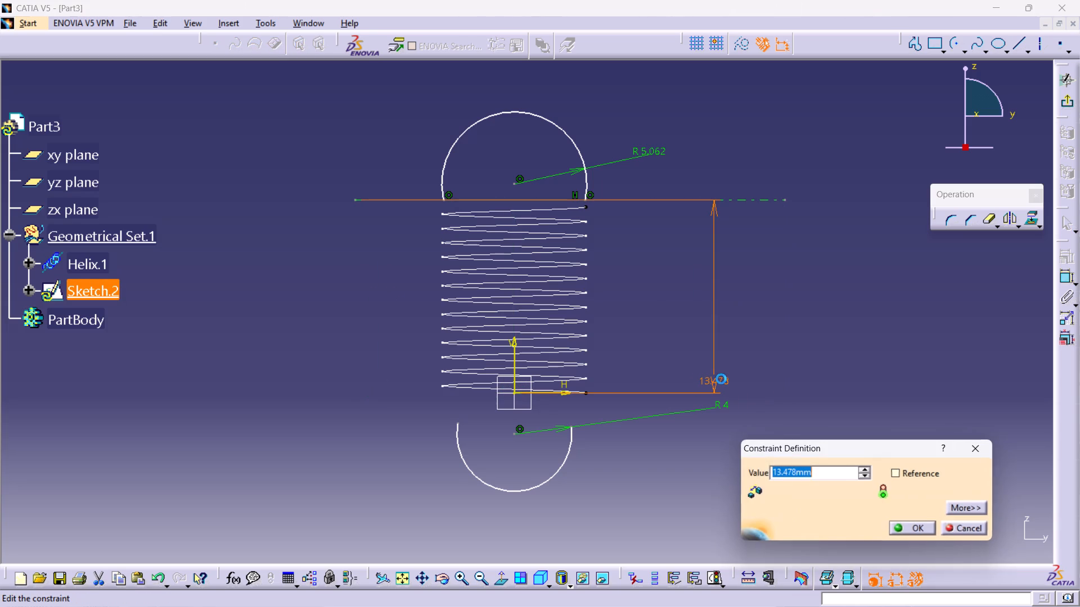
type("14")
key("Return")
left_click(787, 363)
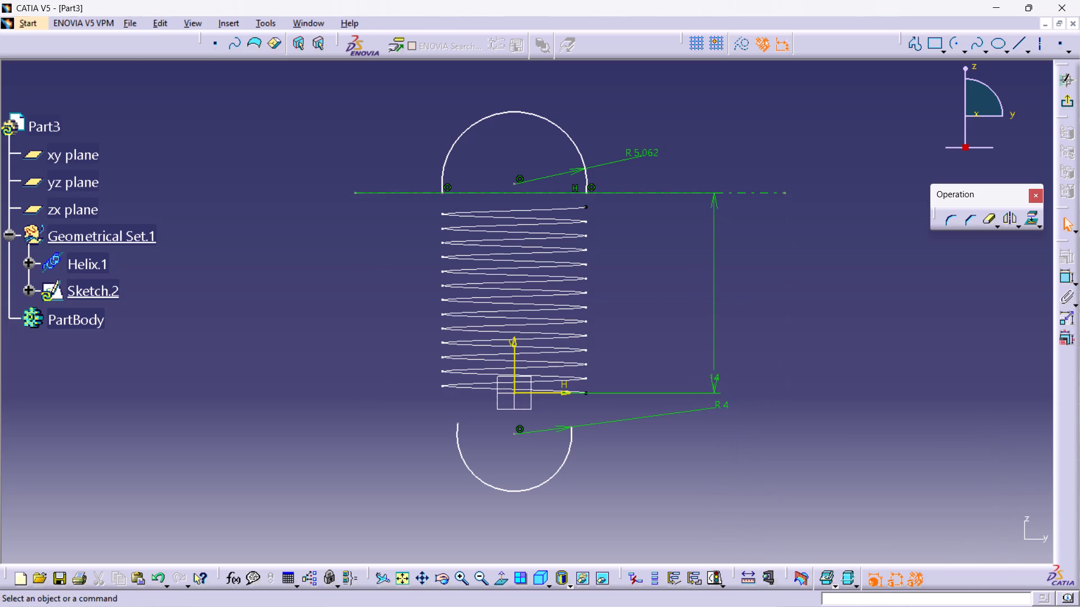
Set the radius of the upper arc to 4 mm.
middle_click_drag(748, 383, 756, 355)
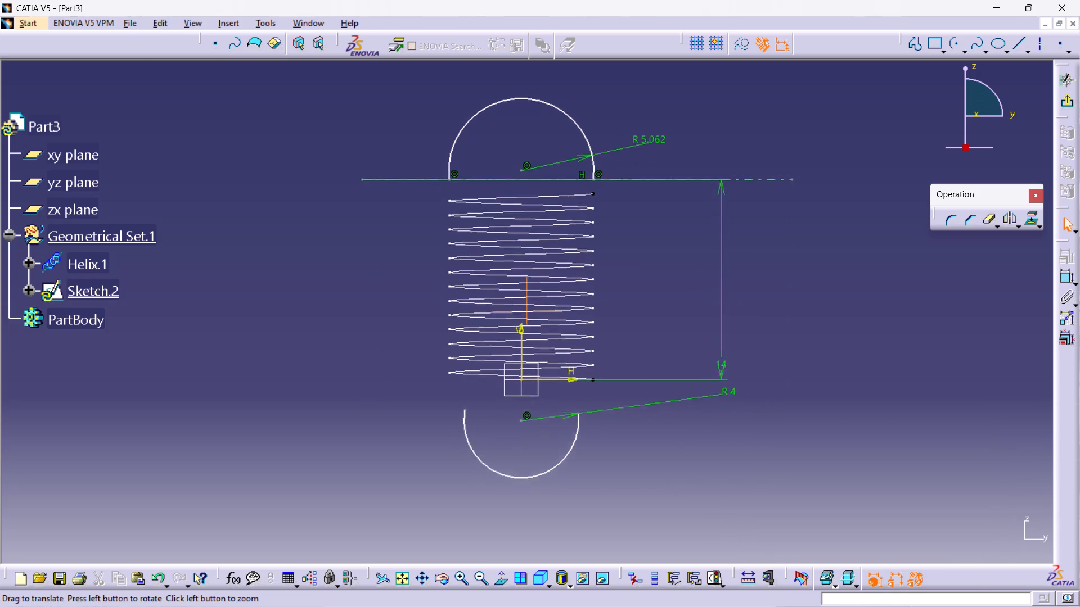
middle_click_drag(756, 355, 727, 297)
scroll(727, 297, "up", 1)
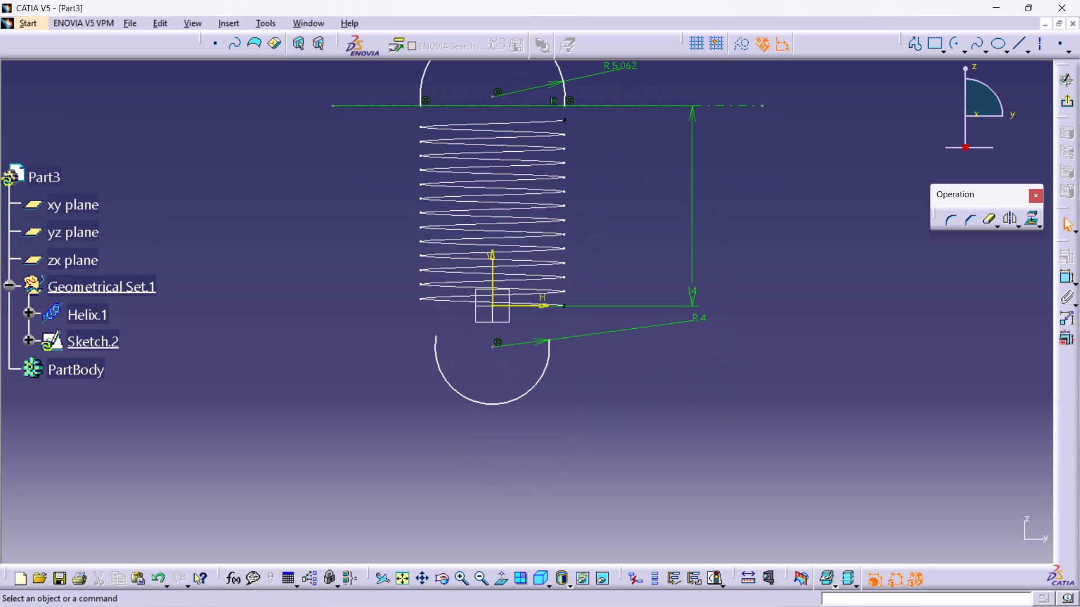
middle_click_drag(722, 298, 718, 404)
double_click(613, 174)
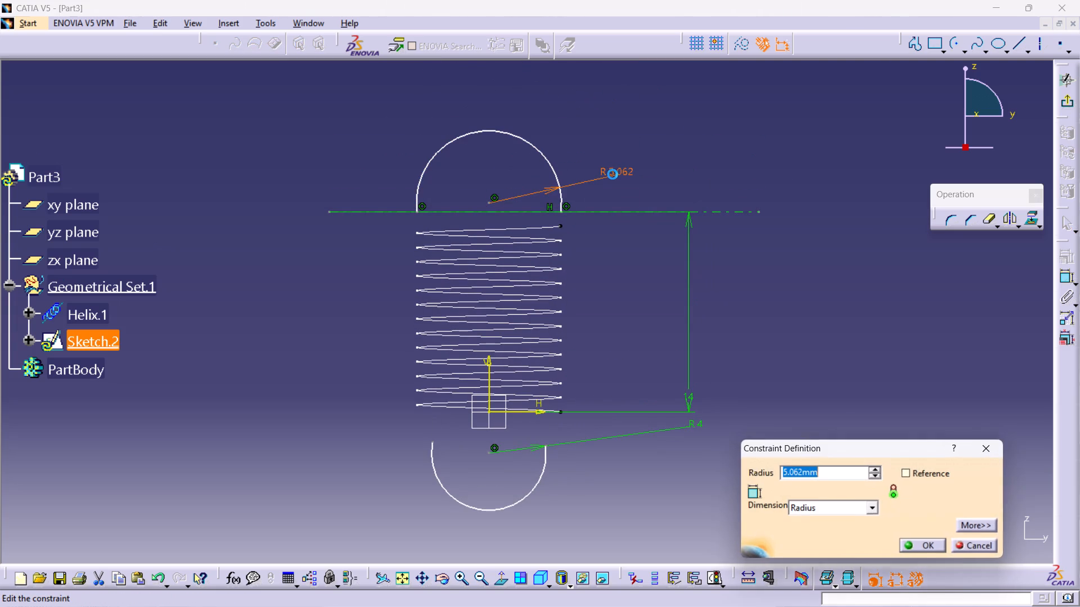
key("4")
key("Return")
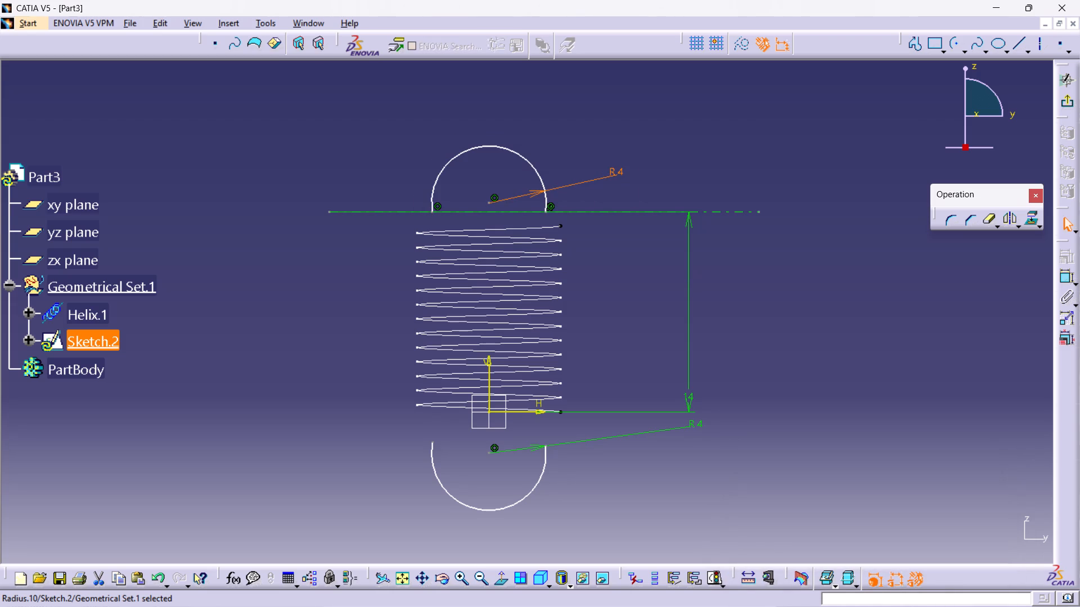
Delete the arc below the helix from the sketch.
right_click(541, 482)
left_click(562, 451)
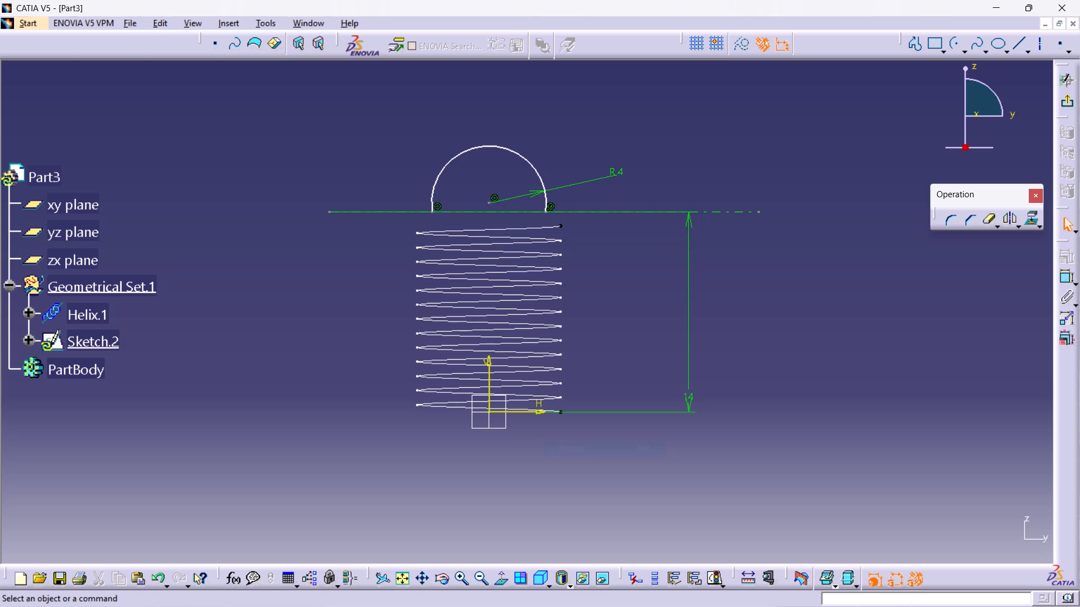
Exit the upper hook sketch and start a new sketch on the yz plane.
left_click(1070, 104)
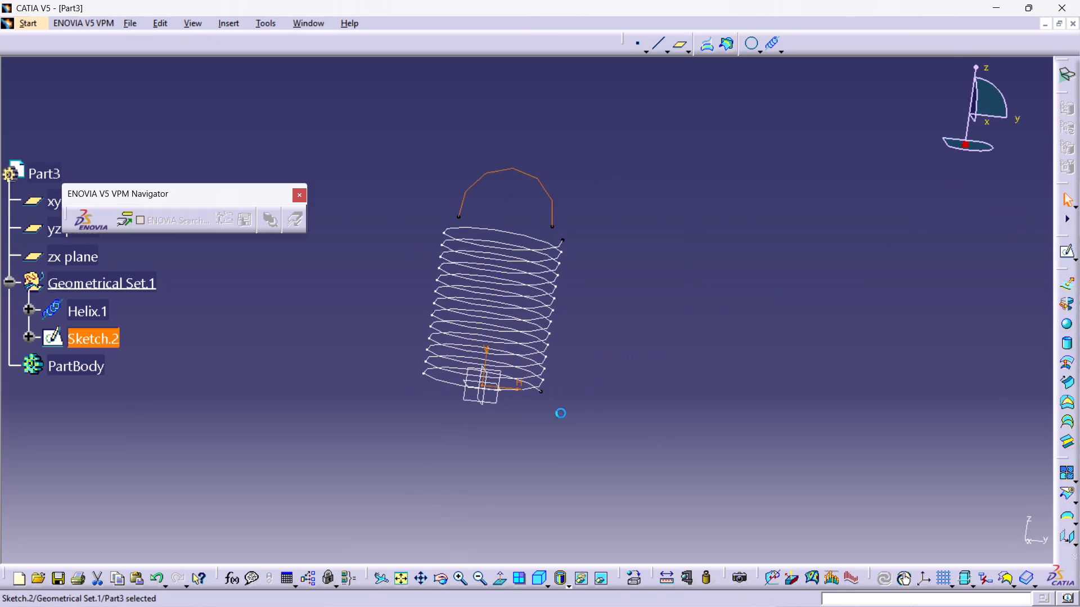
left_click(469, 402)
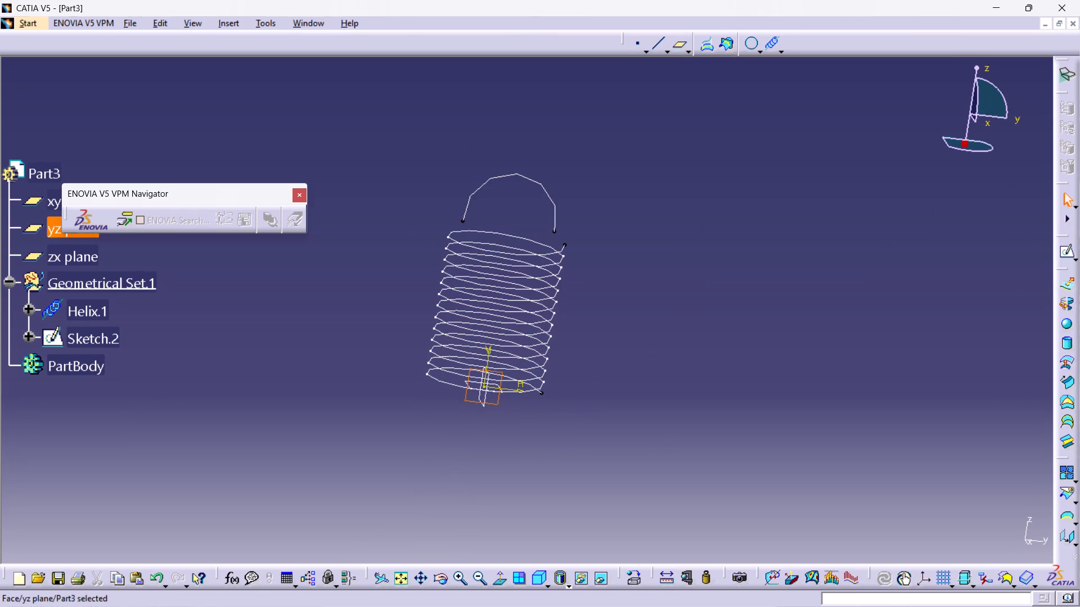
left_click(1066, 248)
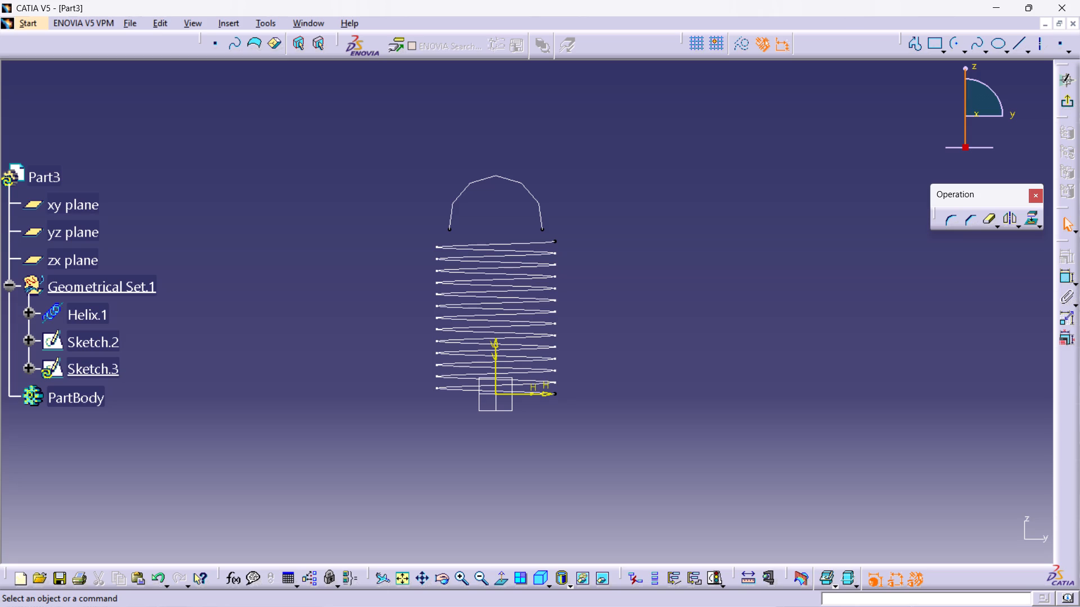
Draw a lower half-circle arc of about 5.4 mm radius, centred on the vertical axis about 3 mm below the origin.
left_click(953, 44)
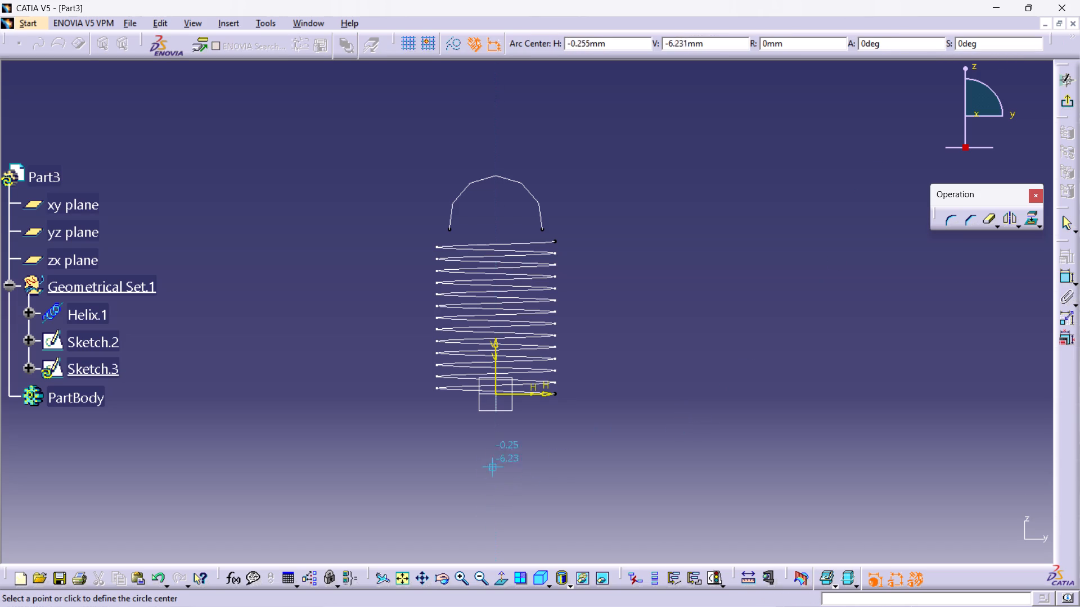
left_click(498, 431)
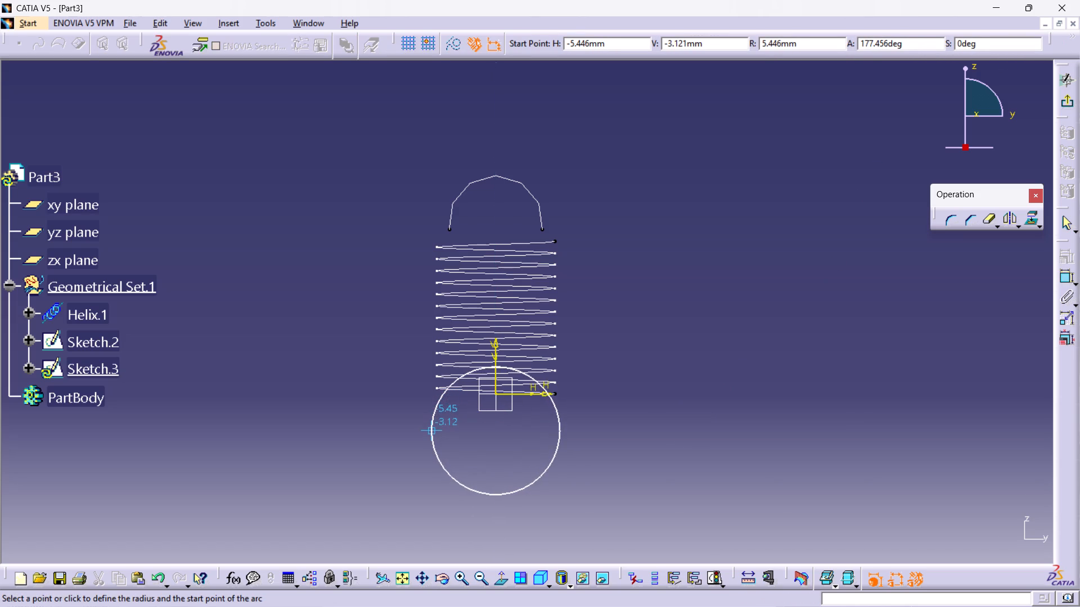
left_click(433, 431)
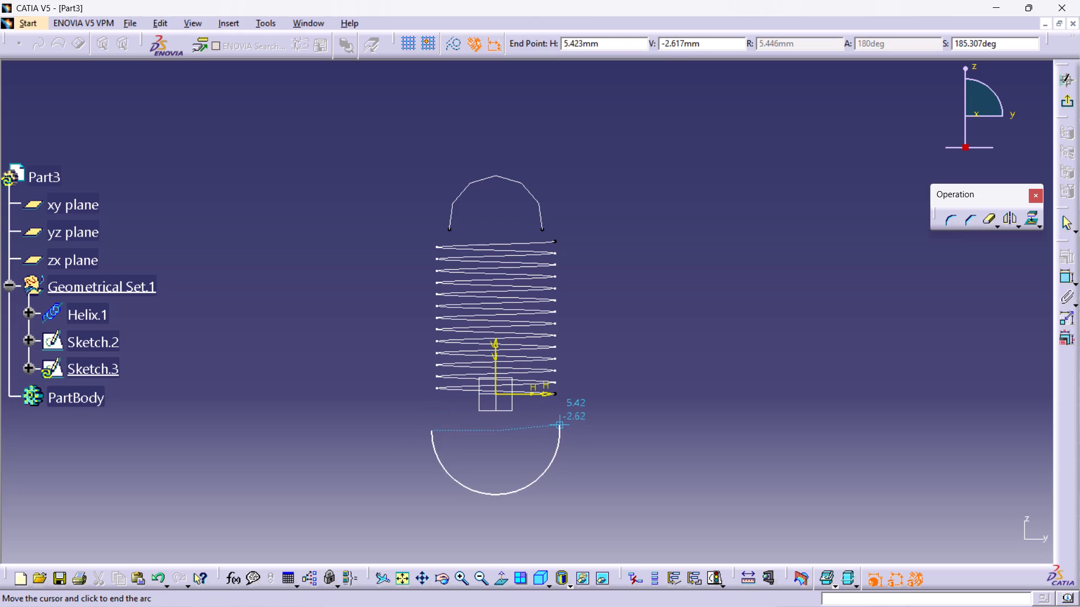
left_click(579, 436)
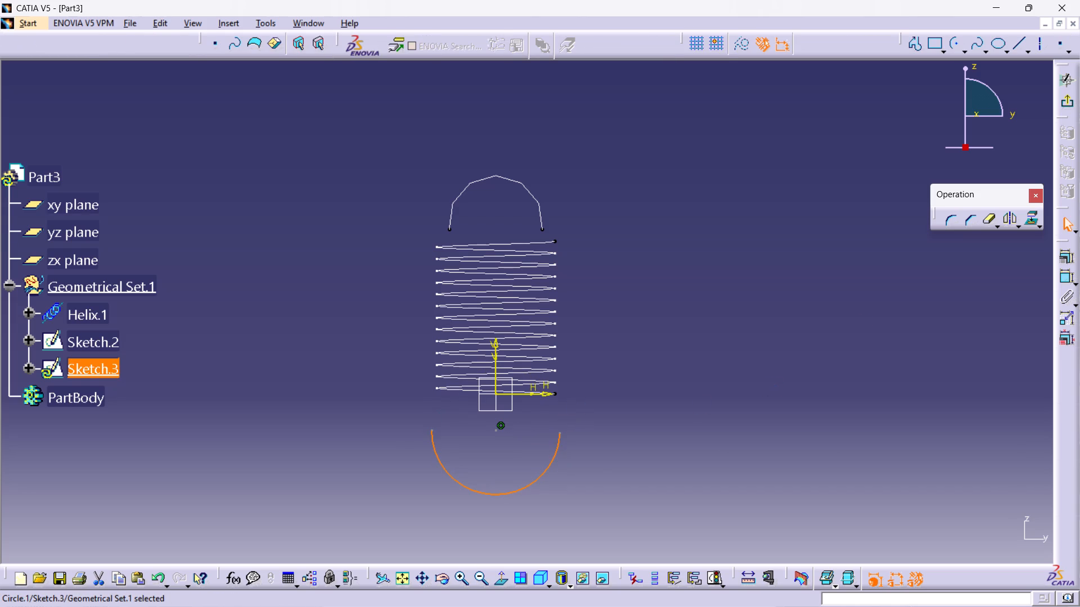
left_click(865, 321)
Draw a horizontal axis line about 23 mm long between the helix and the lower arc.
left_click(1043, 39)
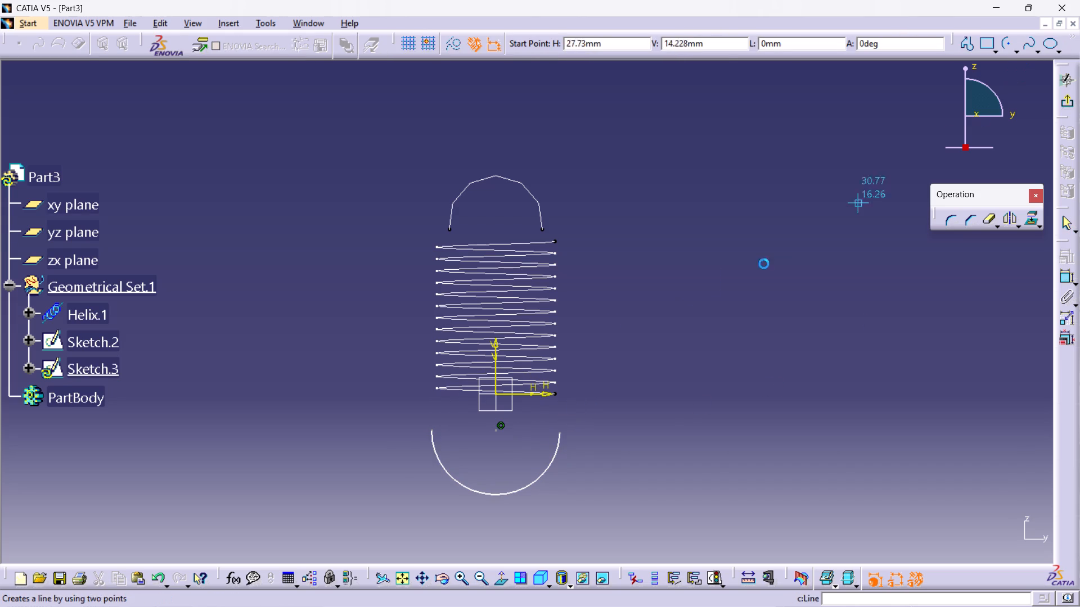
left_click(398, 420)
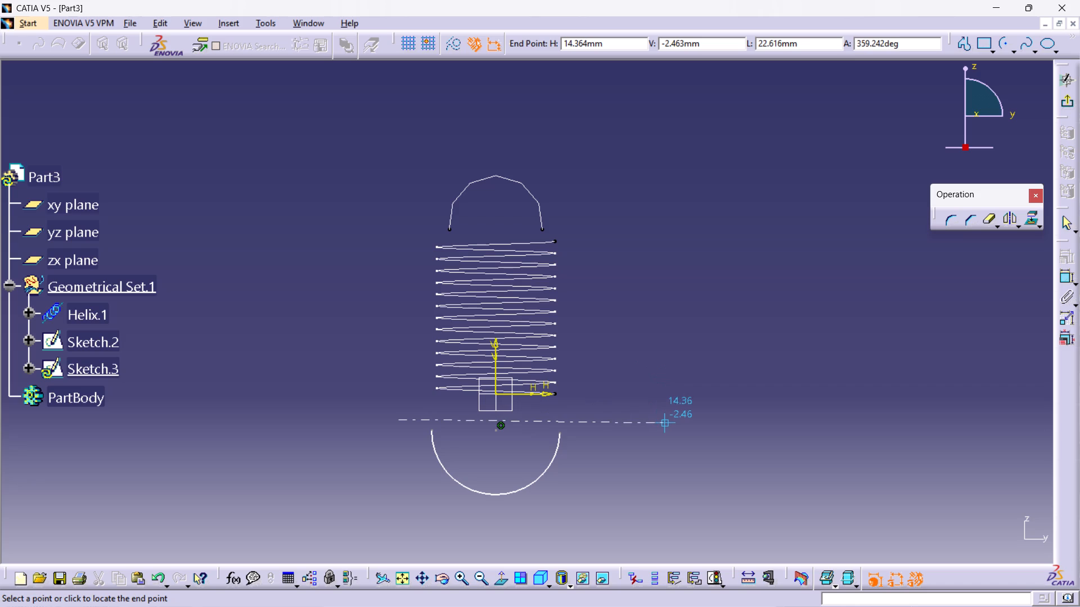
left_click(666, 421)
left_click(672, 441)
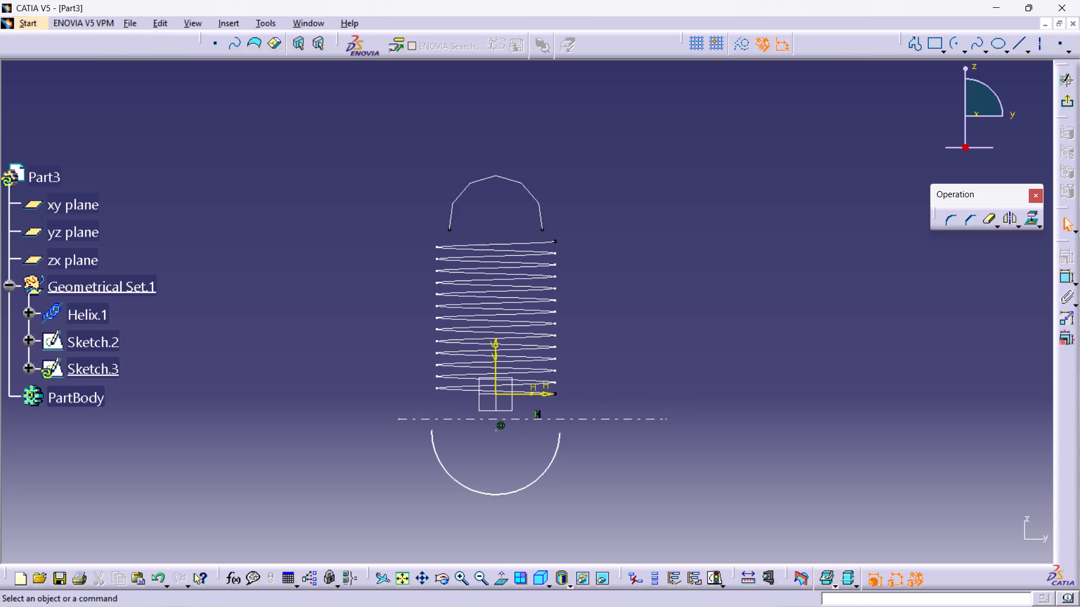
Constrain both endpoints of the lower arc to be coincident with the horizontal axis line.
left_click(561, 433, "ctrl")
left_click(566, 416, "ctrl")
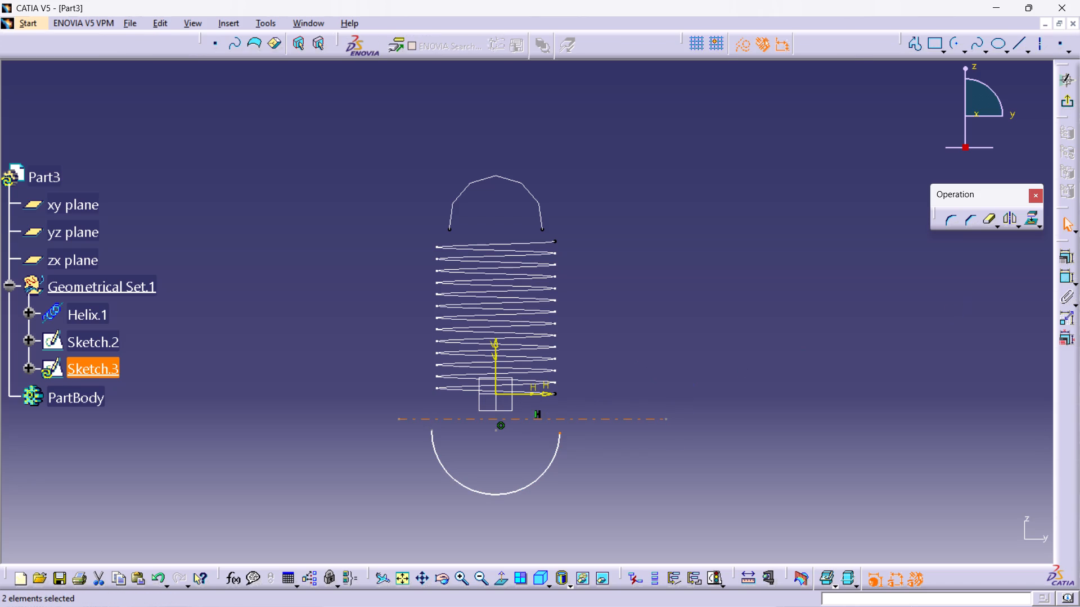
left_click(1071, 257)
left_click(991, 406)
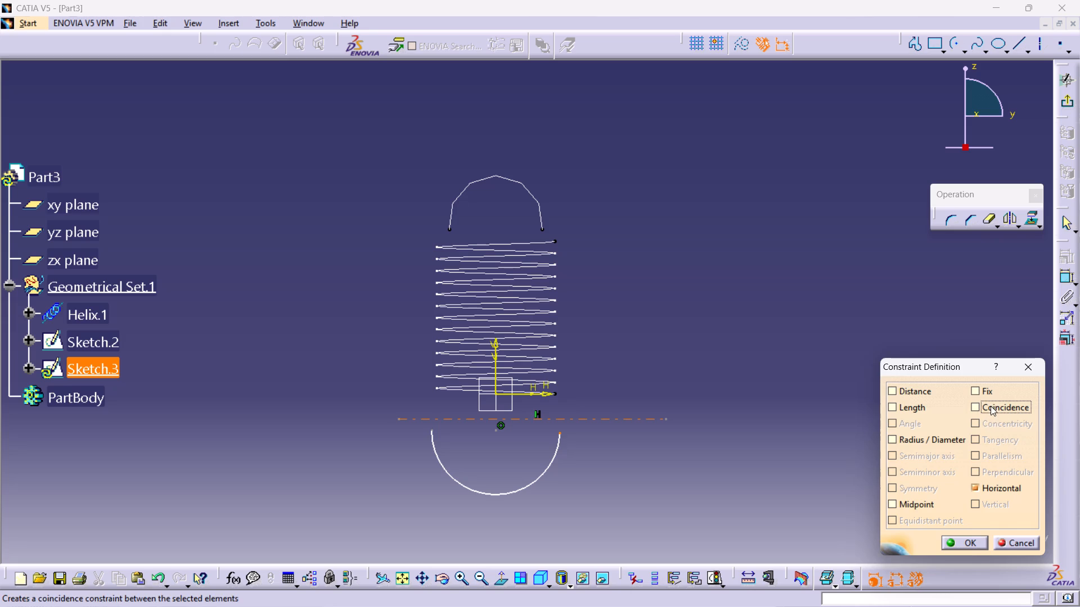
left_click(971, 536)
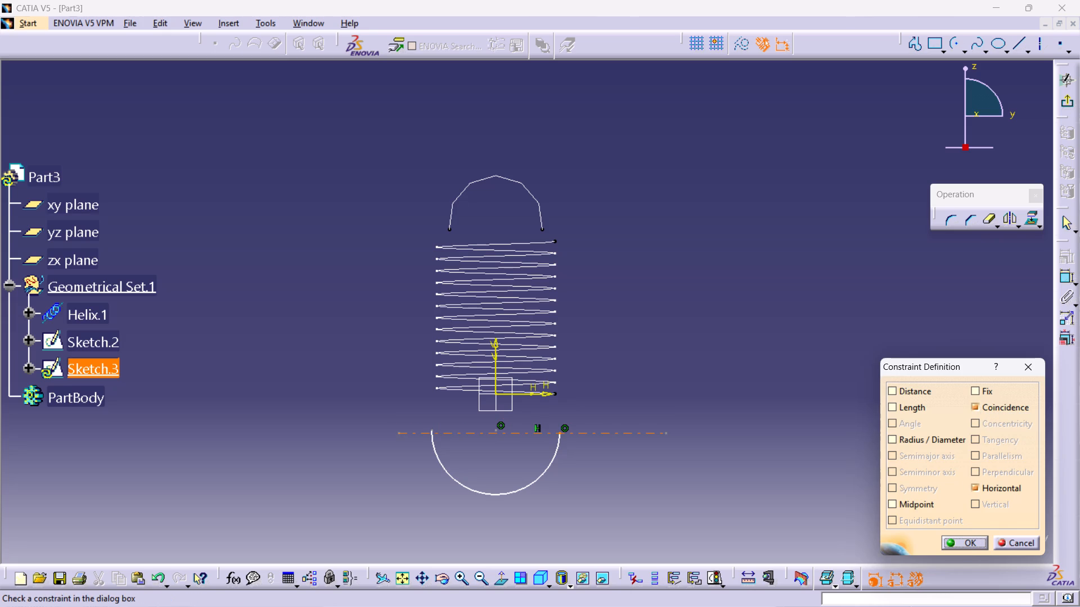
left_click(432, 429, "ctrl")
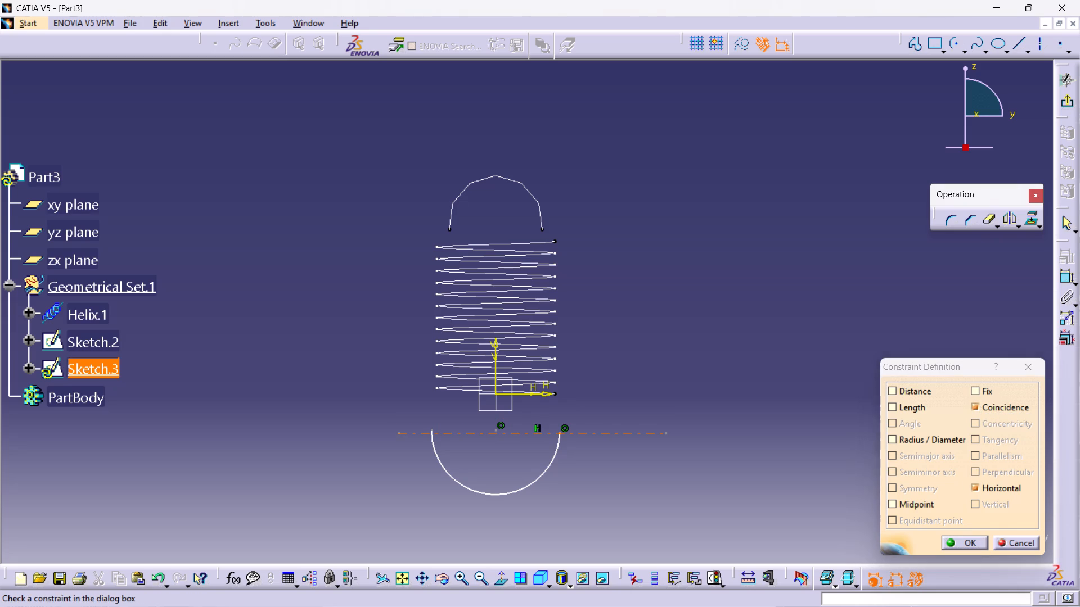
left_click(947, 538)
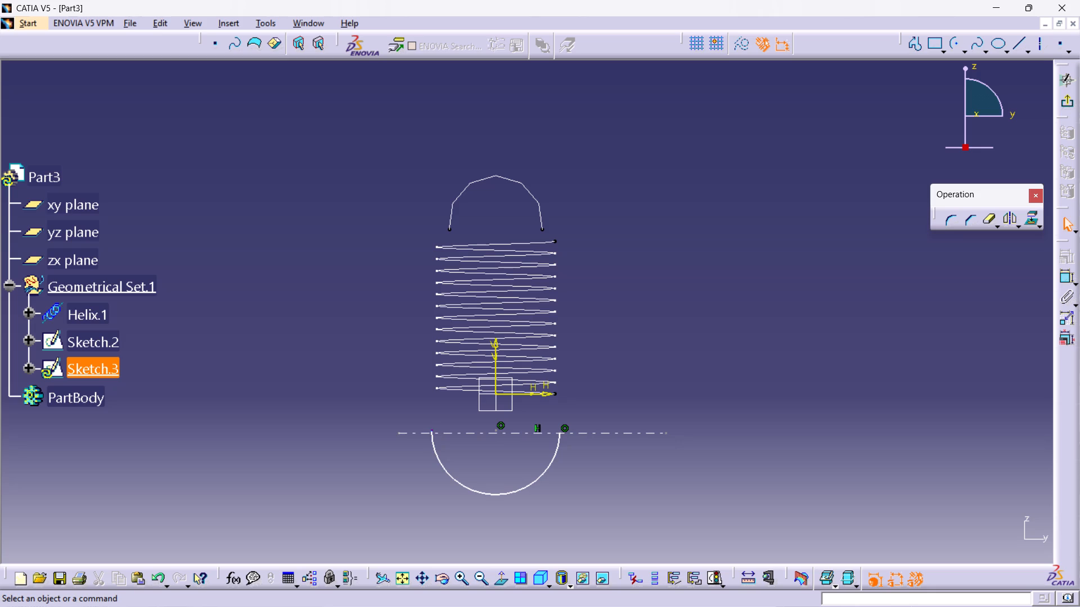
left_click(430, 430, "ctrl")
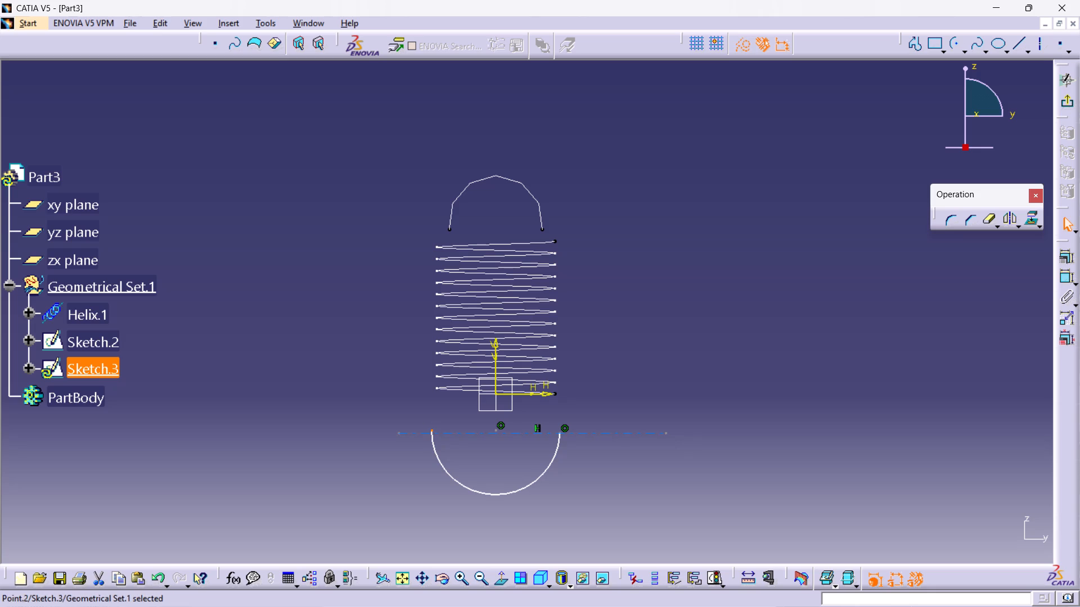
left_click(469, 434, "ctrl")
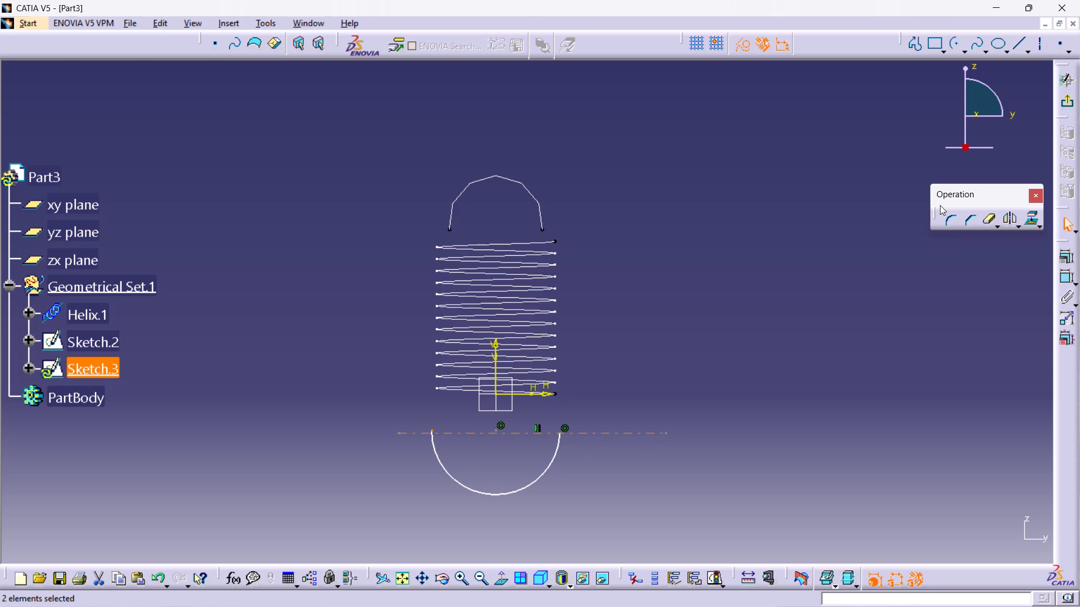
left_click(1070, 254)
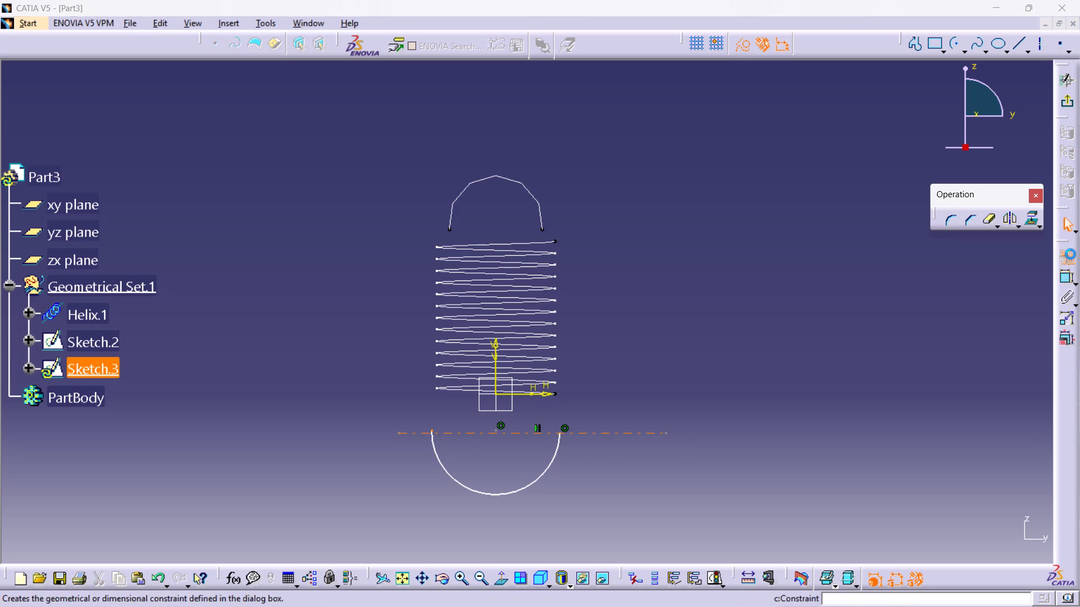
left_click(988, 405)
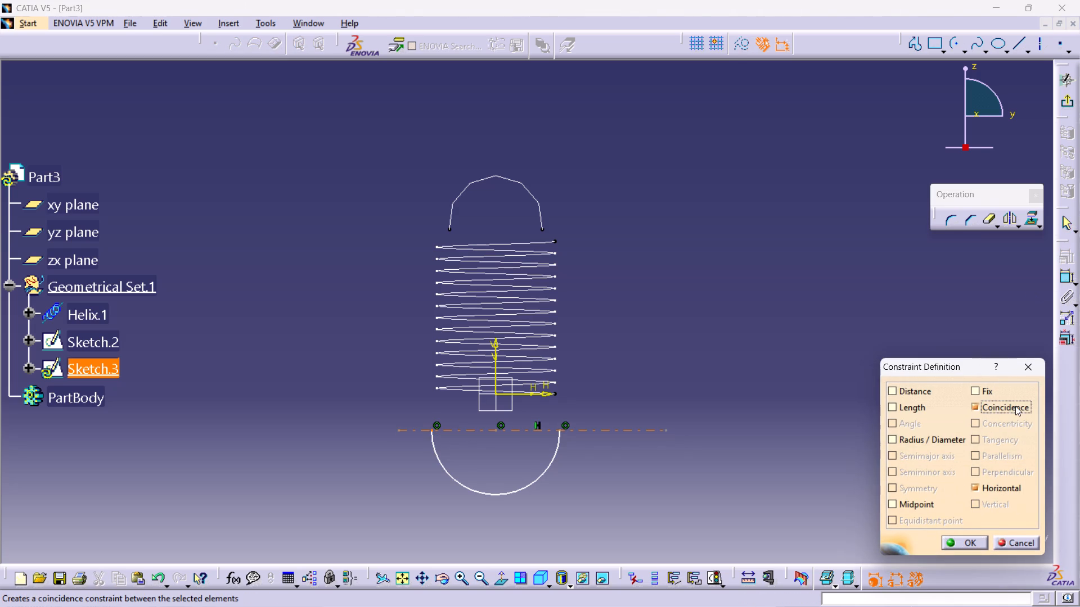
left_click(967, 547)
left_click(726, 515)
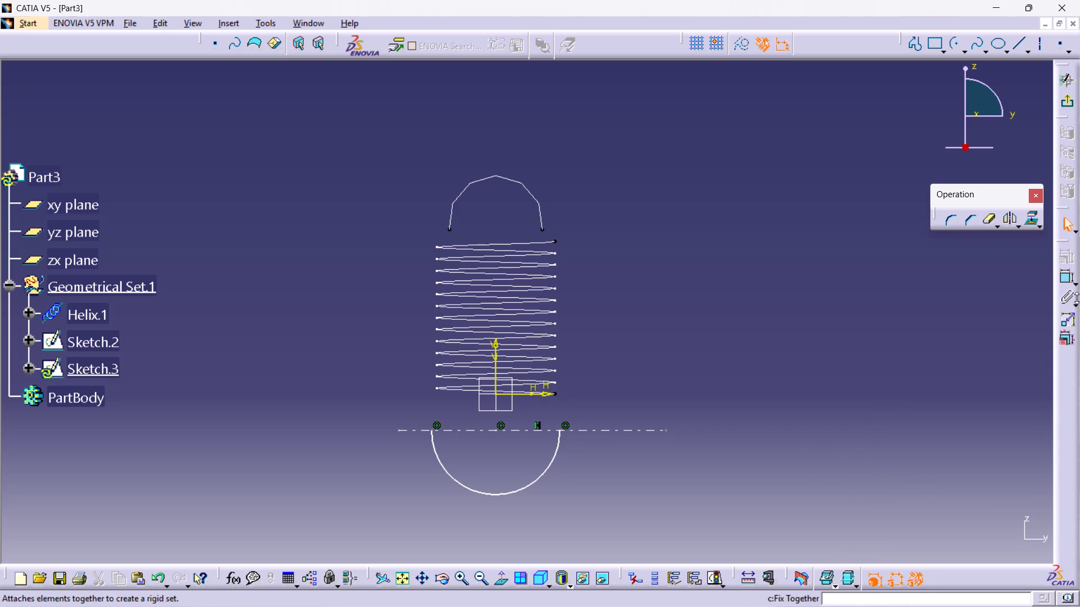
Constrain the offset between the sketch's horizontal axis and the lower axis line to 1 mm.
double_click(1068, 280)
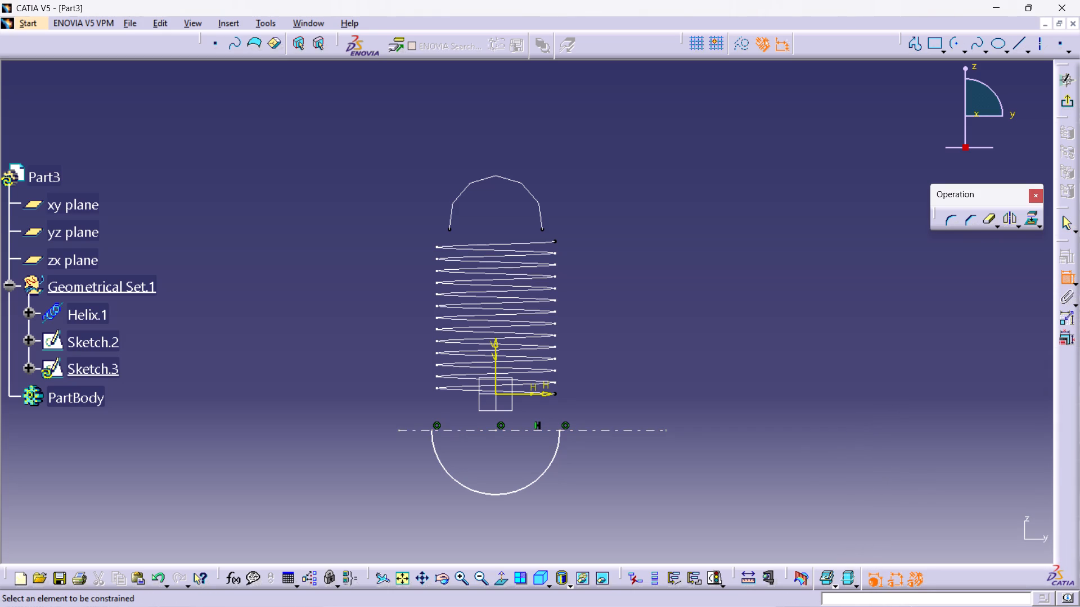
left_click(514, 396)
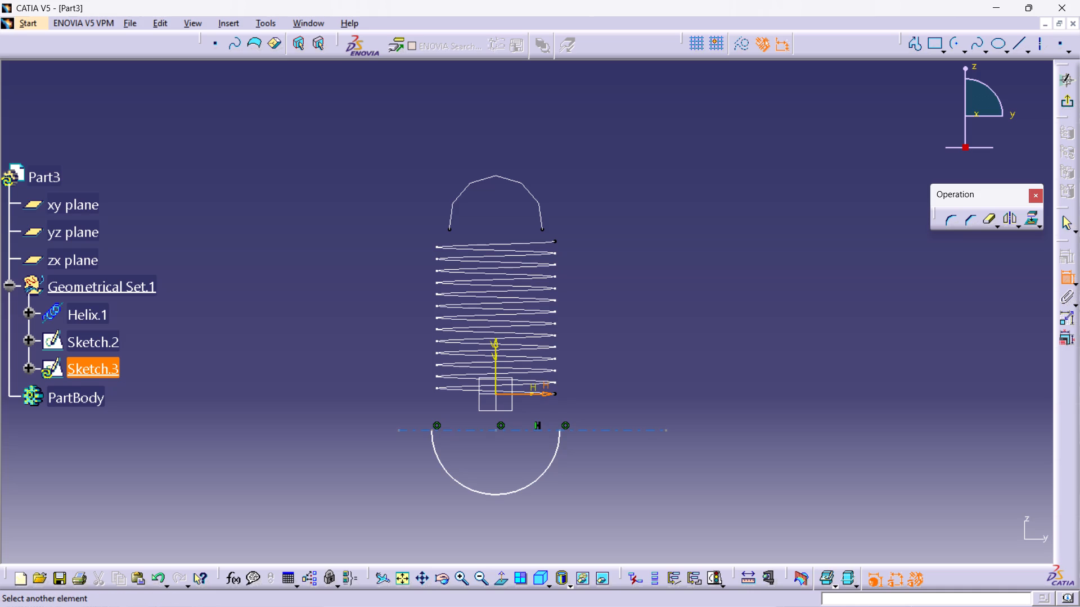
left_click(645, 431)
left_click(646, 410)
double_click(651, 409)
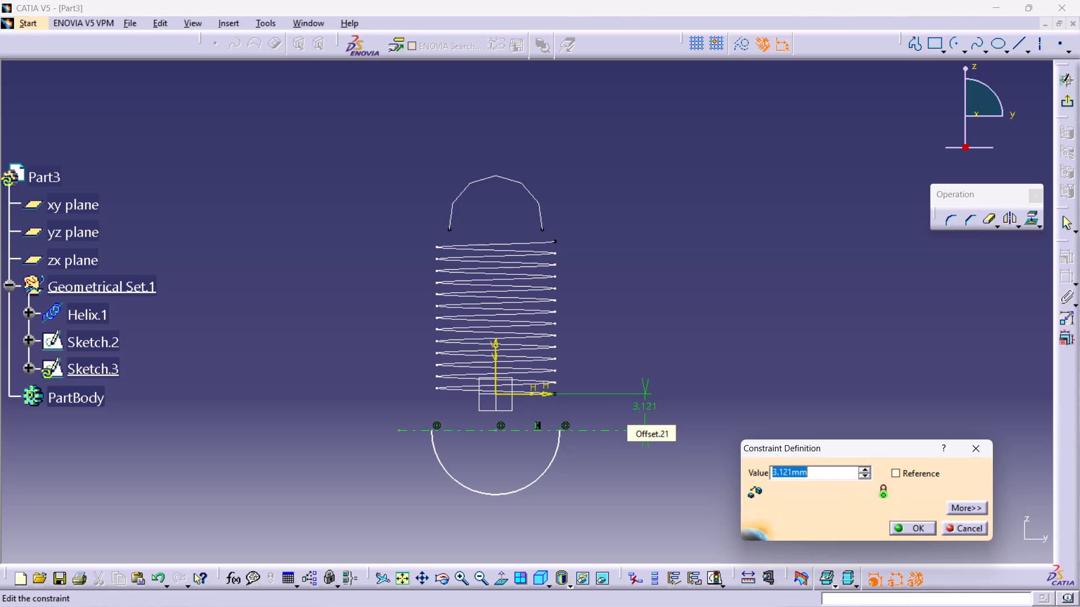
key("1")
key("Return")
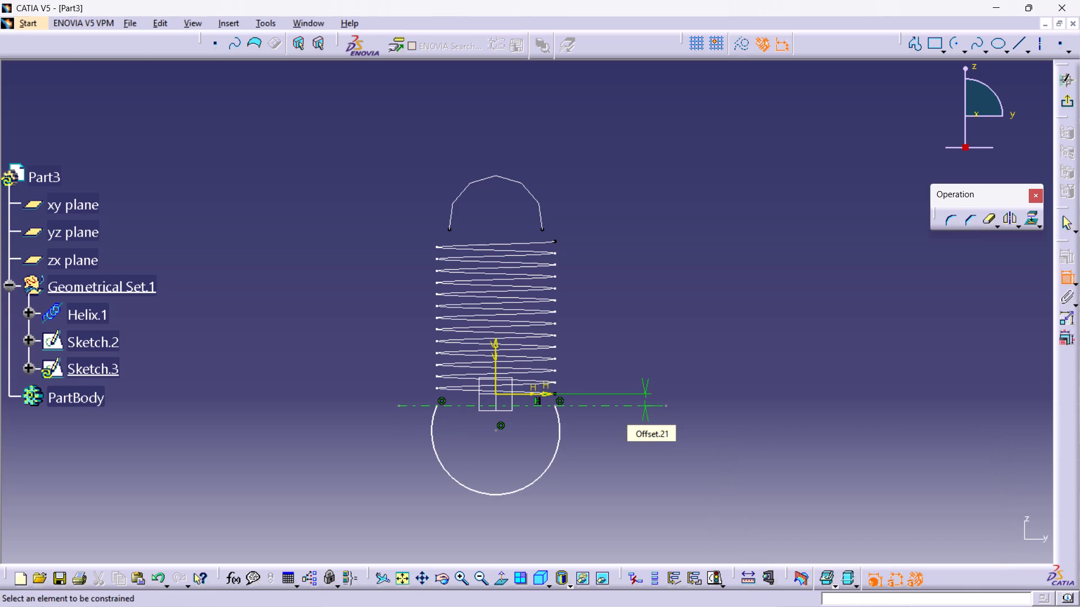
Add a radius constraint of 4 mm to the lower hook arc.
left_click(542, 478)
left_click(621, 479)
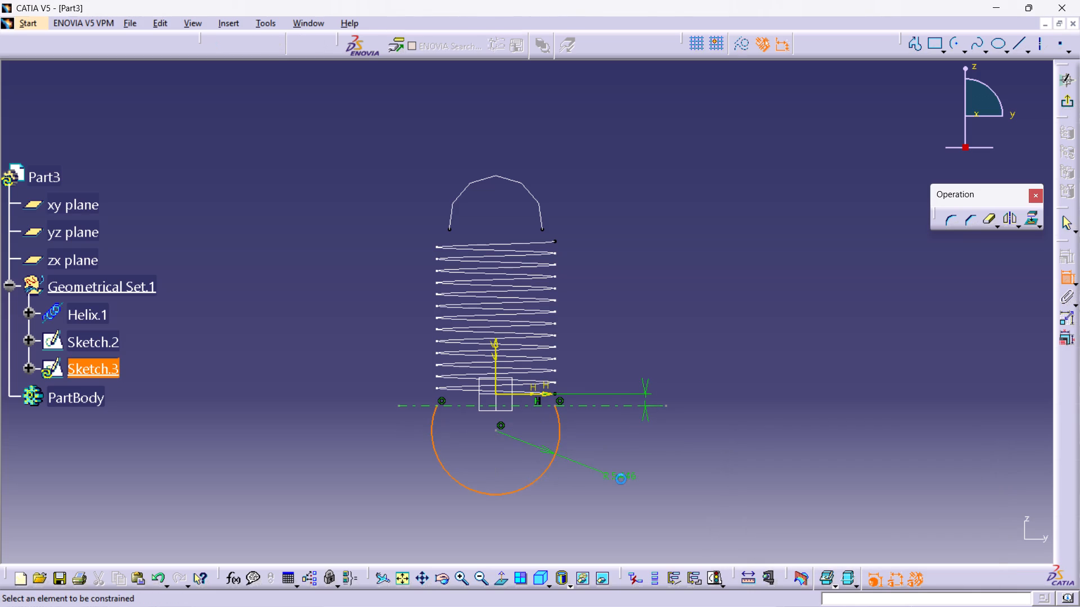
double_click(626, 479)
key("4")
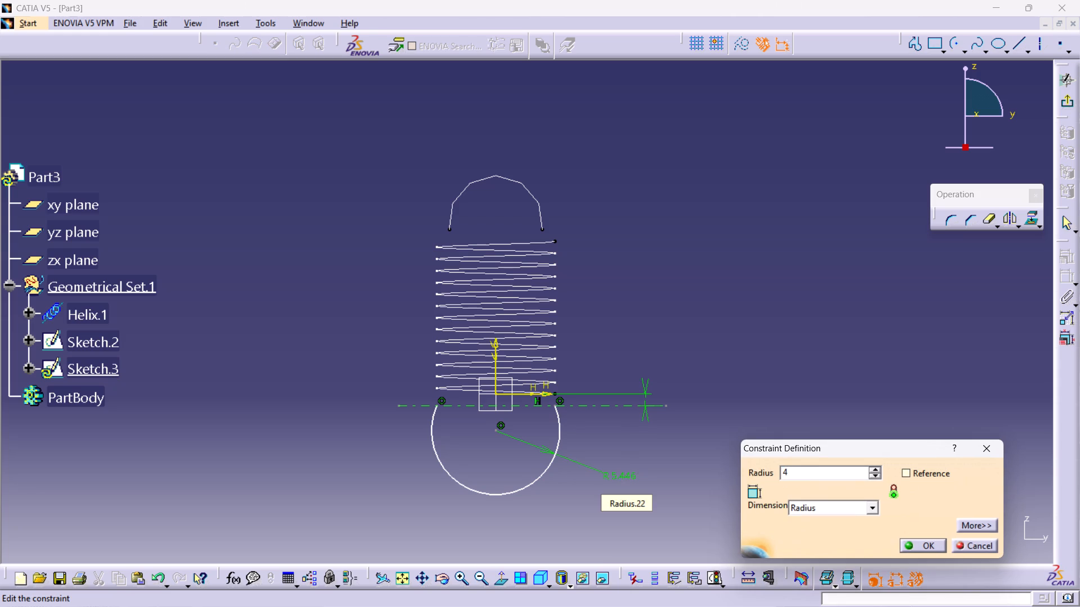
key("Return")
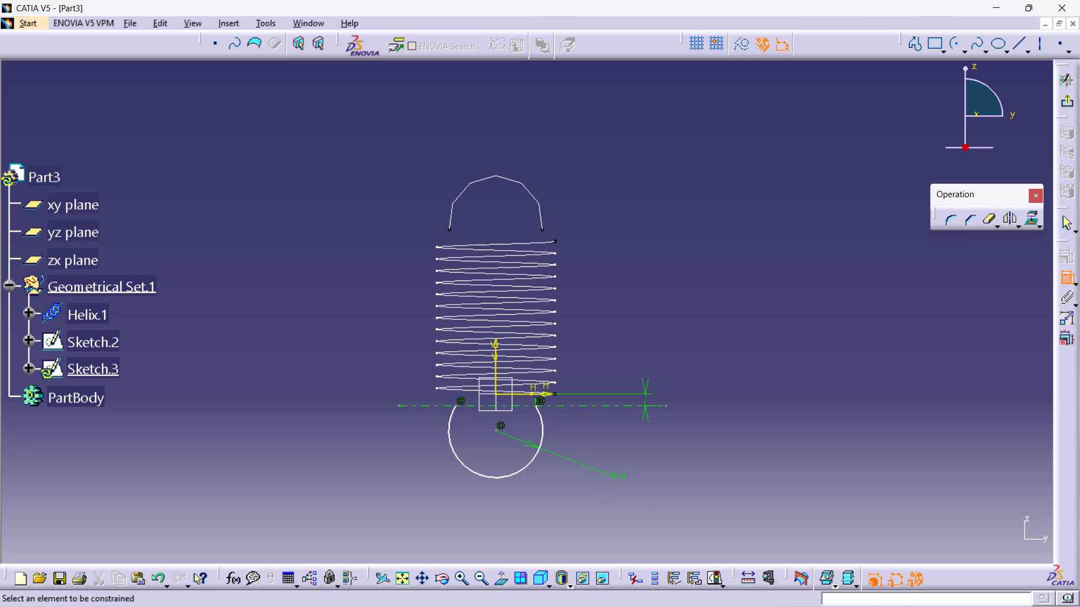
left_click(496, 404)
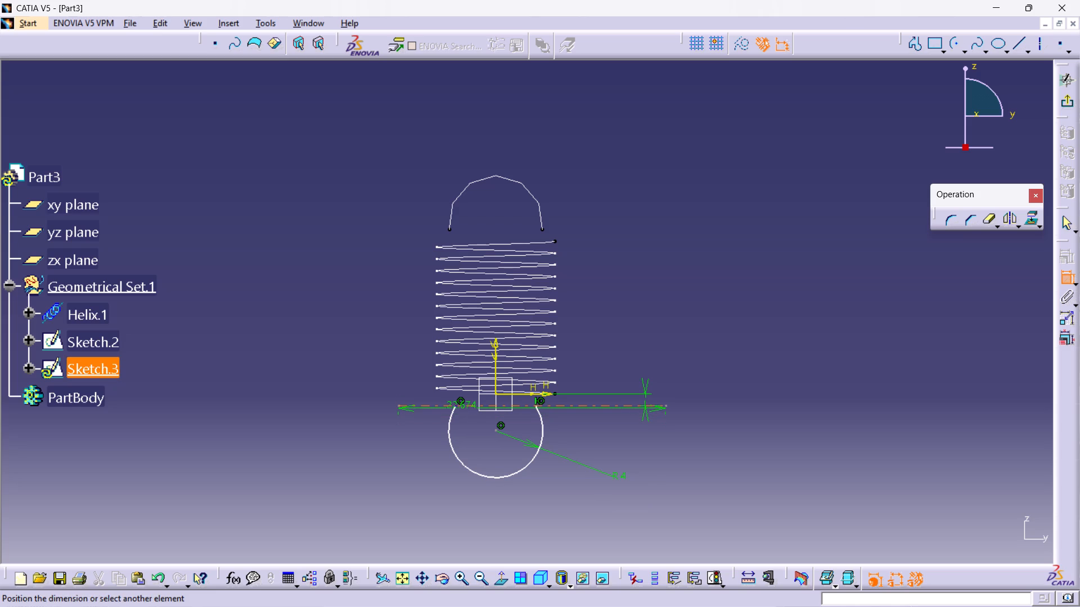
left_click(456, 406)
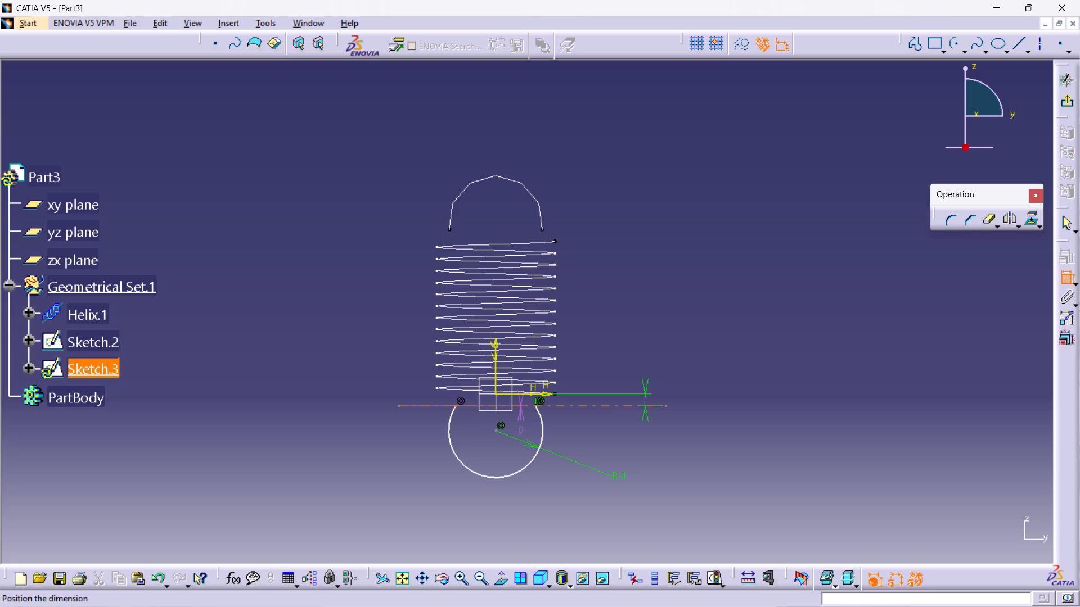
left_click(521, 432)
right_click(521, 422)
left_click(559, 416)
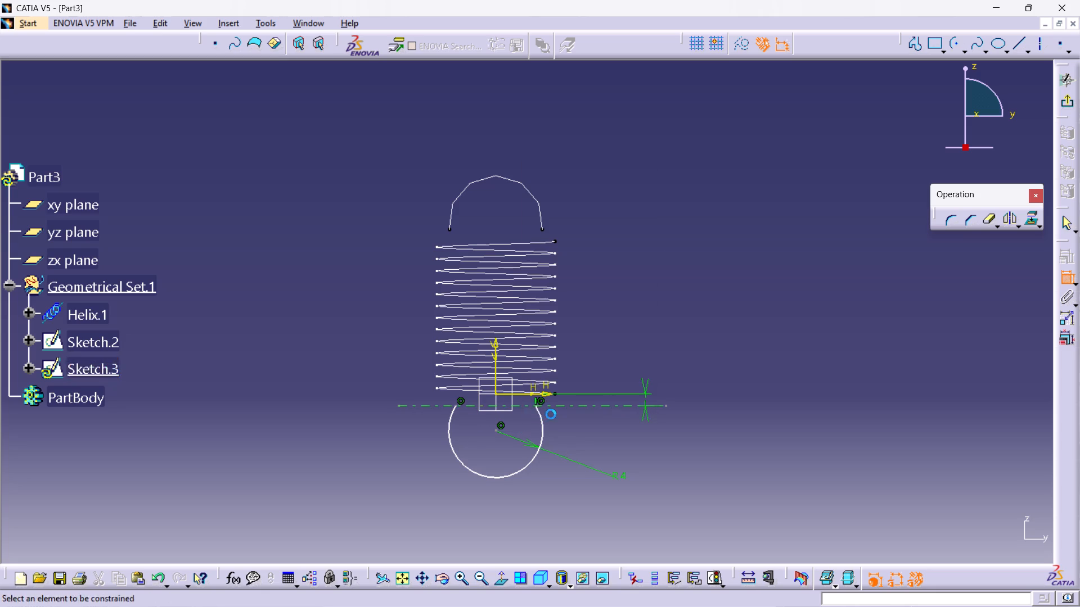
Constrain the lower arc's left endpoint 4 mm from the vertical axis and exit the sketch.
left_click(497, 381)
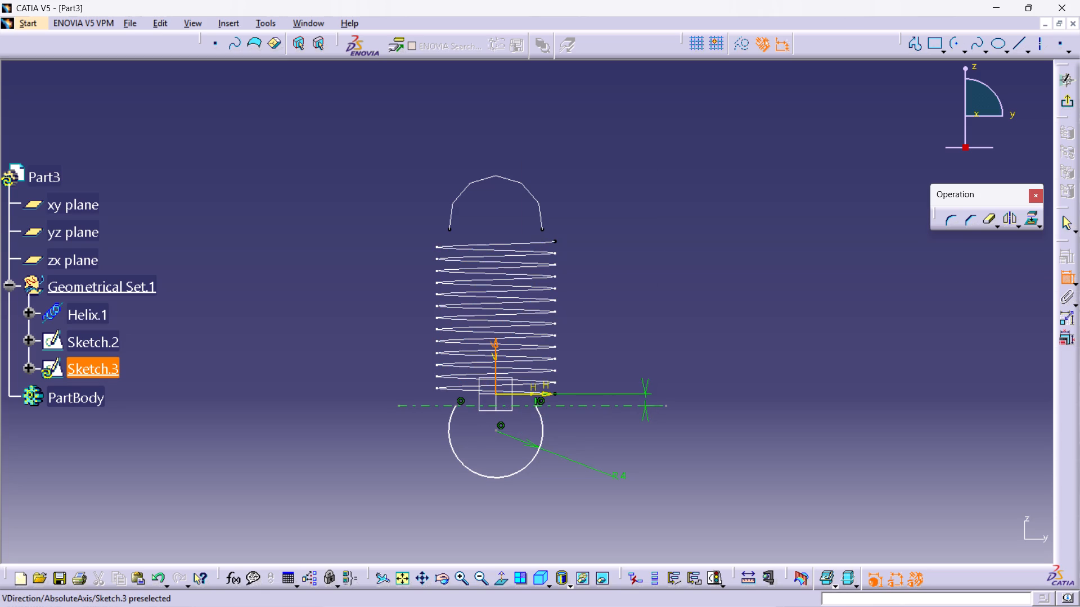
left_click(454, 404)
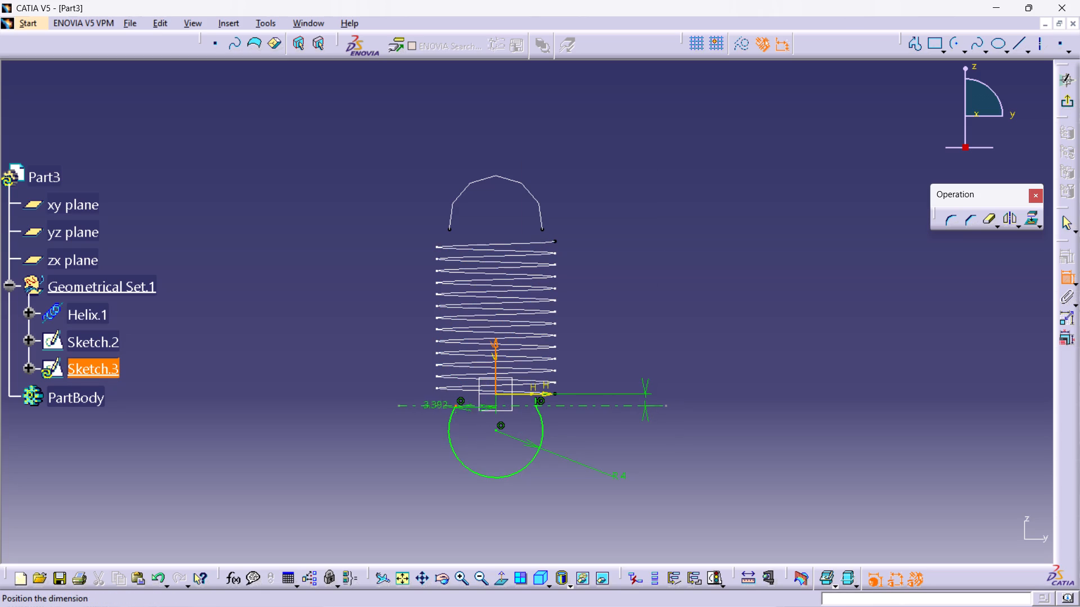
left_click(397, 378)
double_click(404, 376)
key("4")
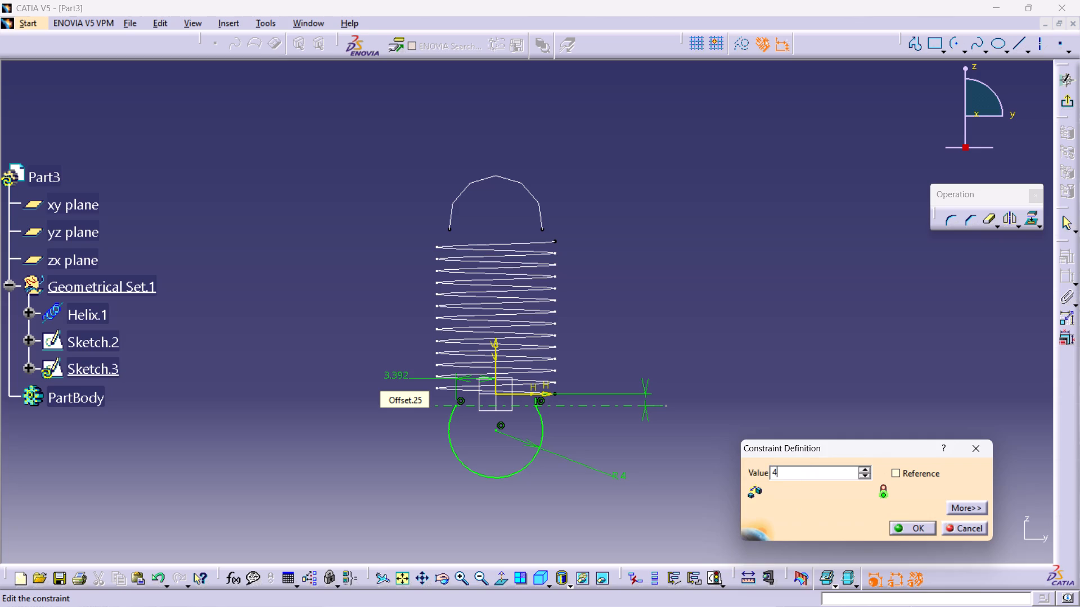
key("Return")
left_click(640, 496)
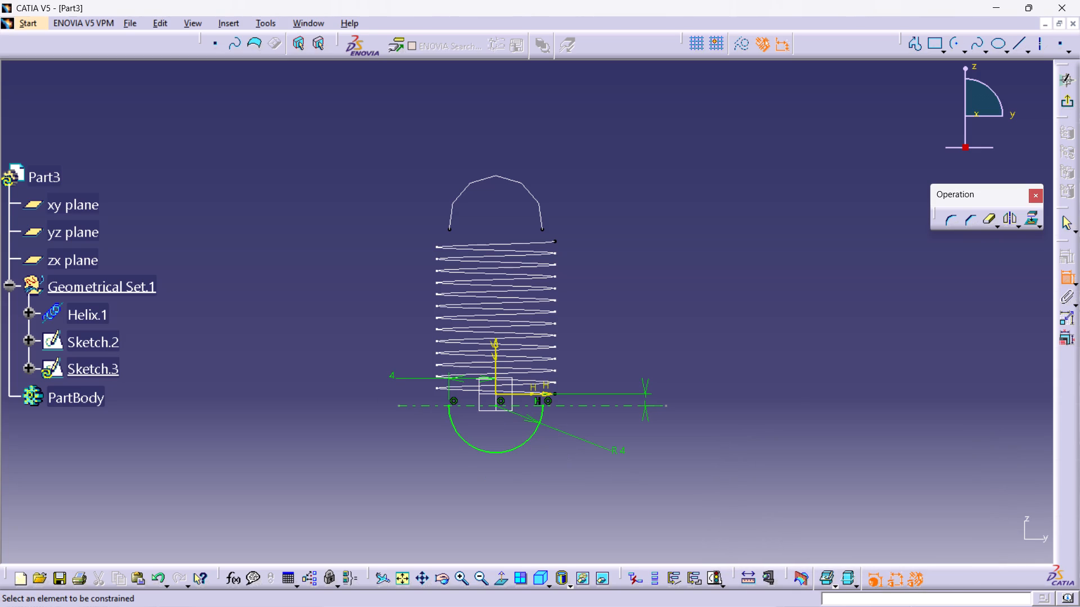
left_click(1059, 280)
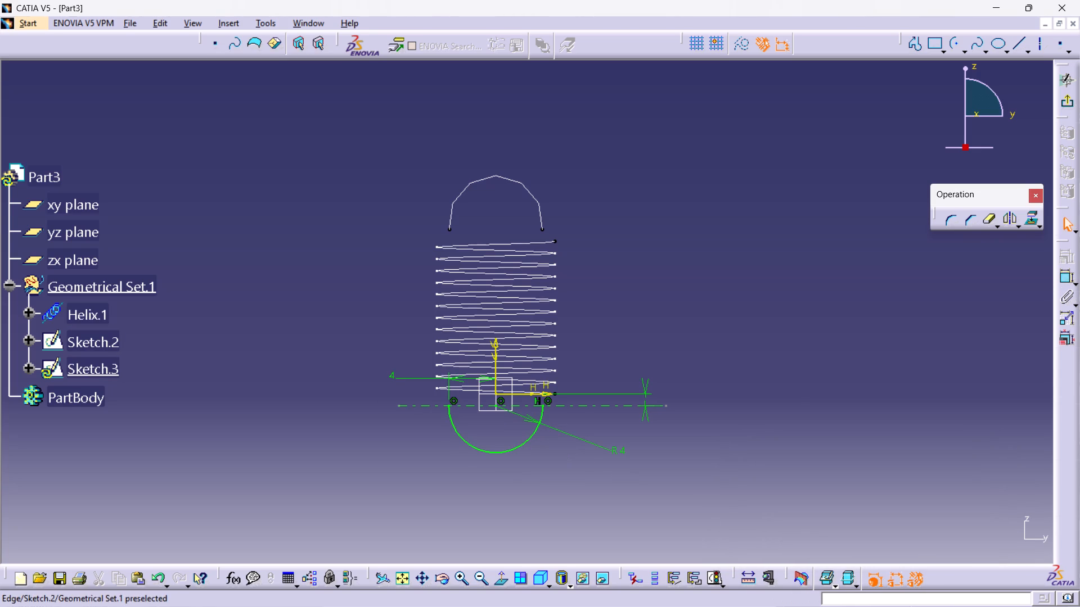
left_click(1073, 102)
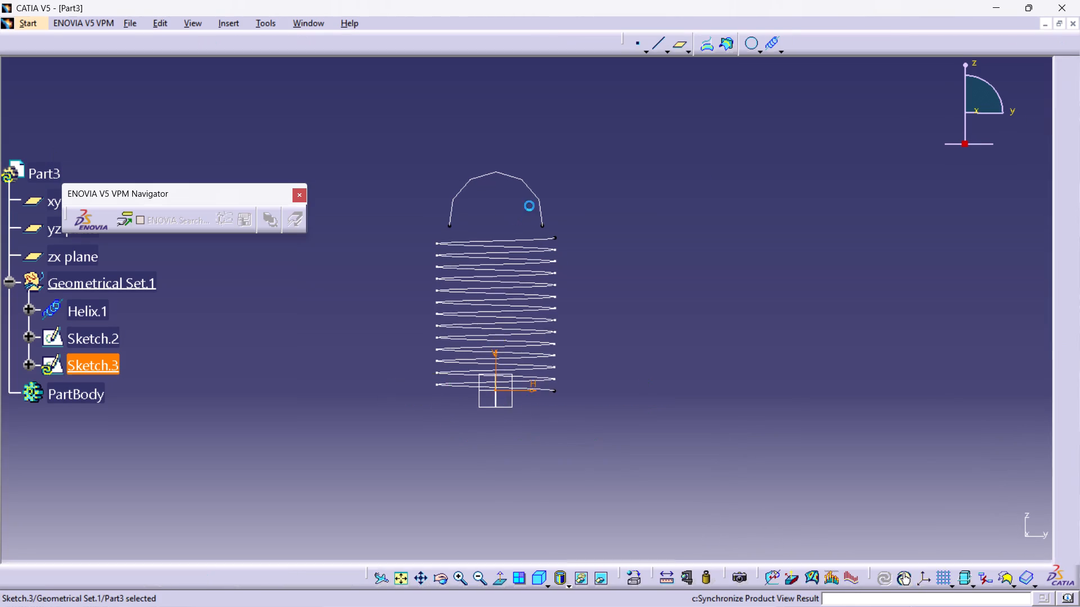
Reopen the upper hook sketch, constrain the arc's right endpoint 4 mm from the vertical axis, and exit the sketch.
double_click(550, 192)
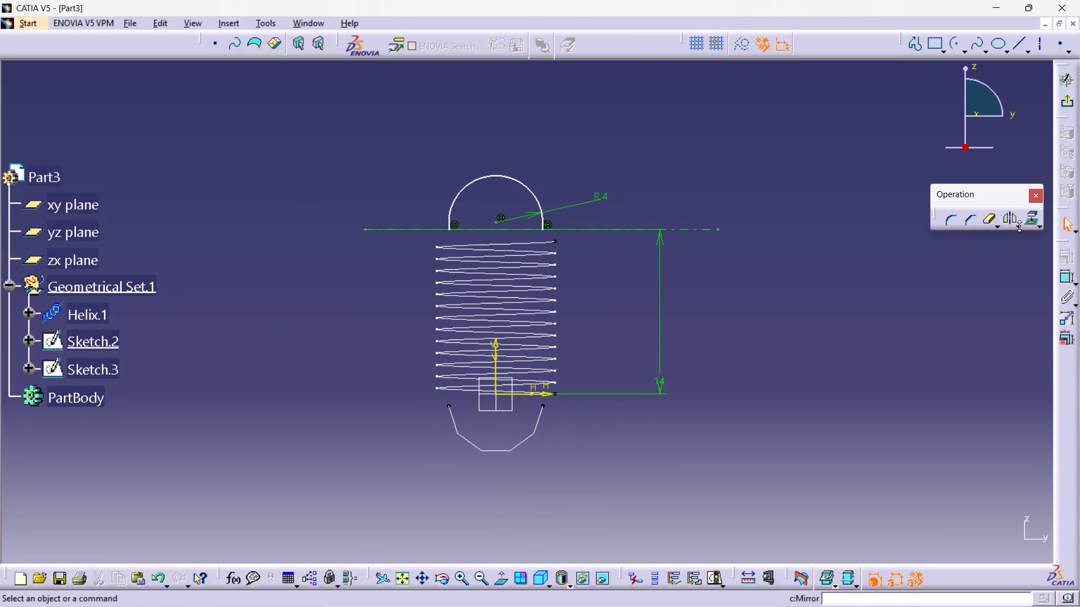
left_click(1061, 272)
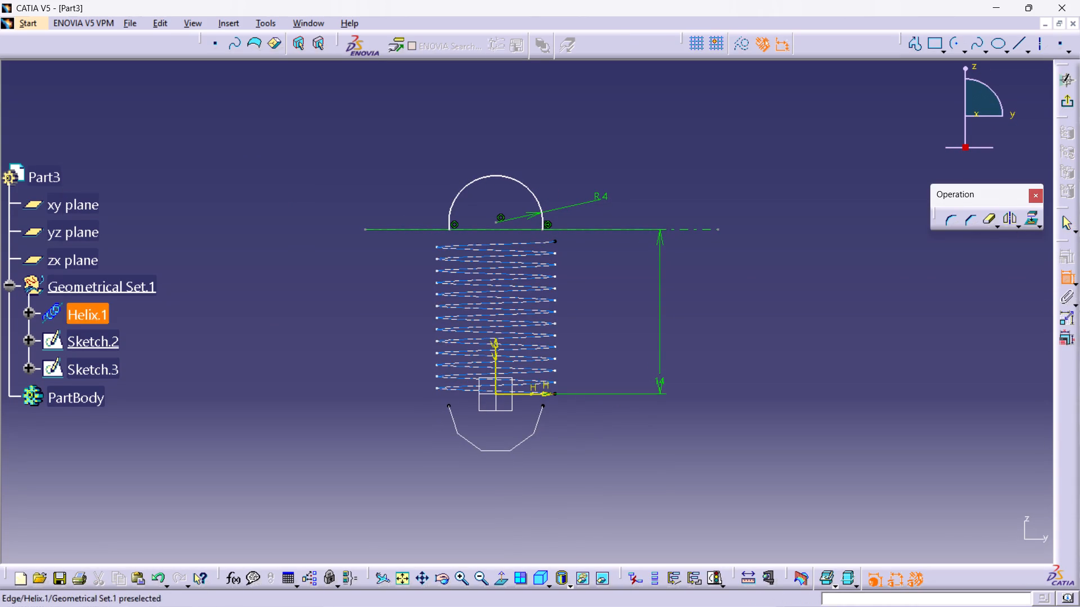
left_click(493, 343)
left_click(542, 228)
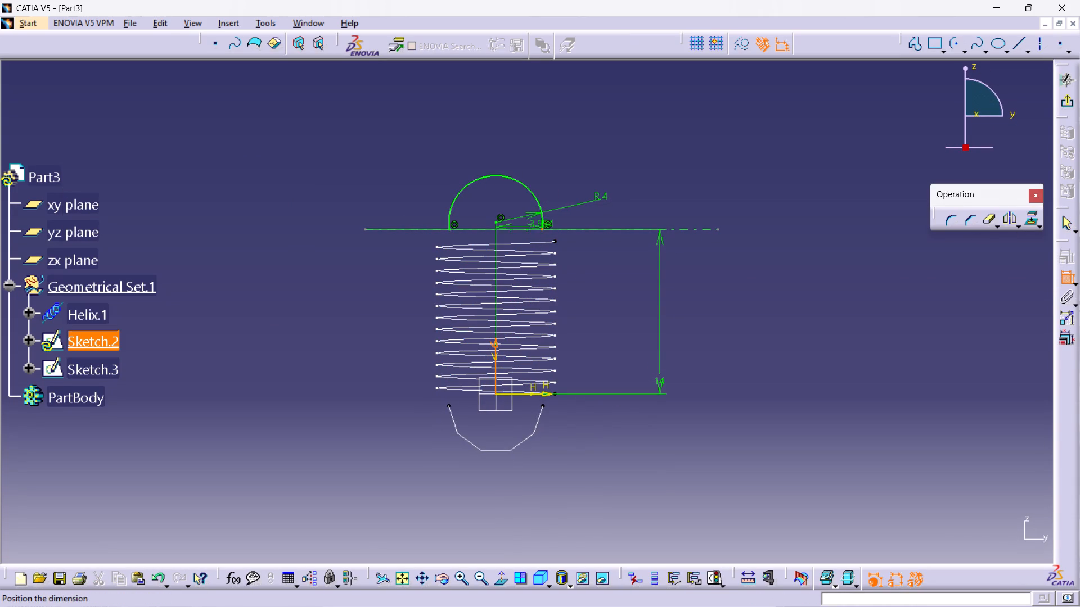
left_click(604, 209)
double_click(606, 204)
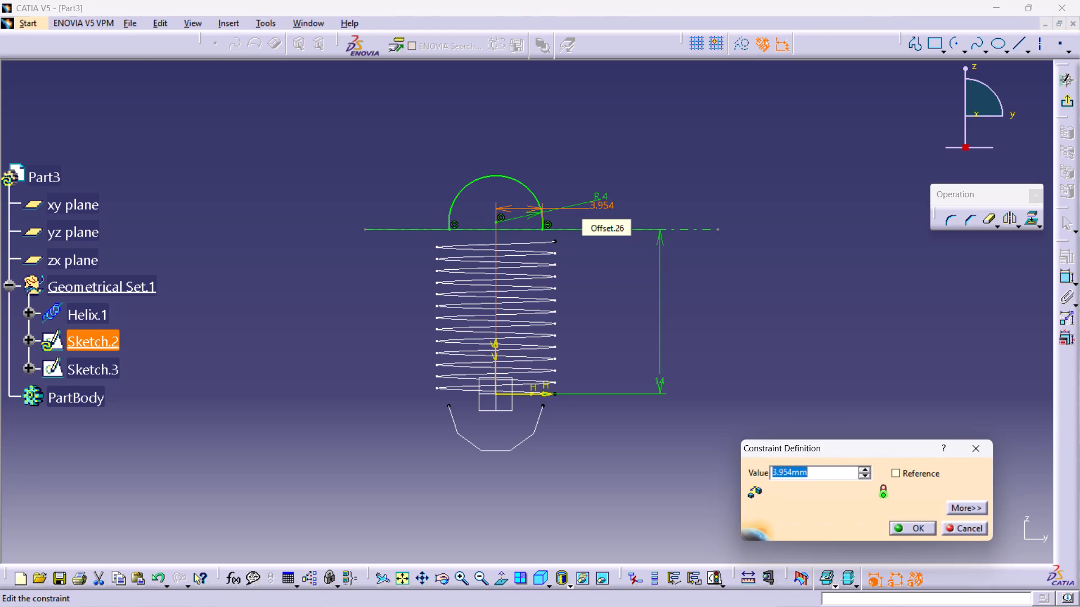
key("4")
key("Return")
left_click(818, 305)
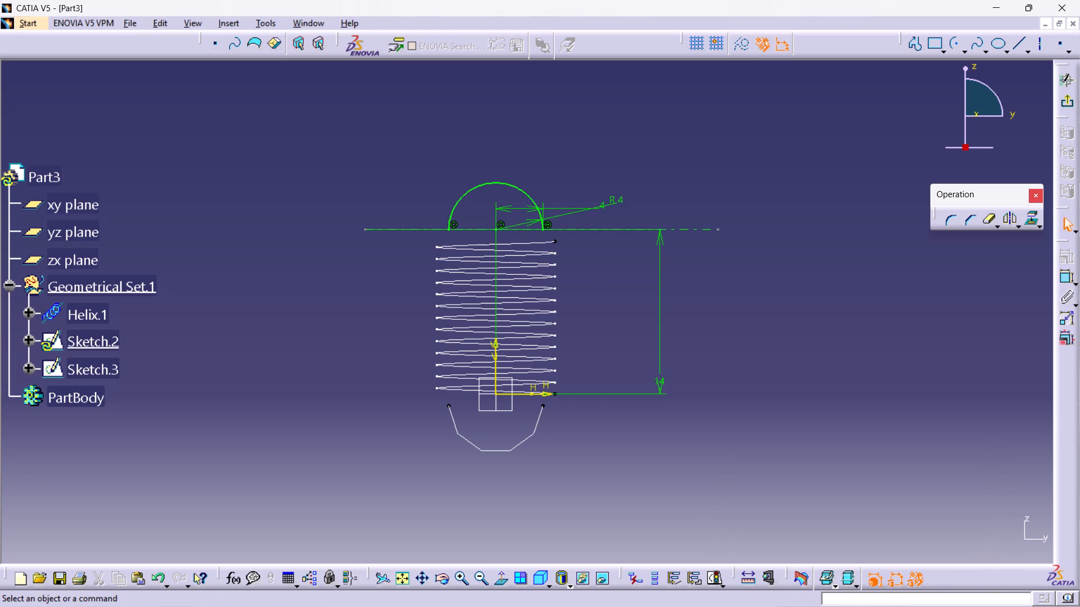
left_click(1061, 103)
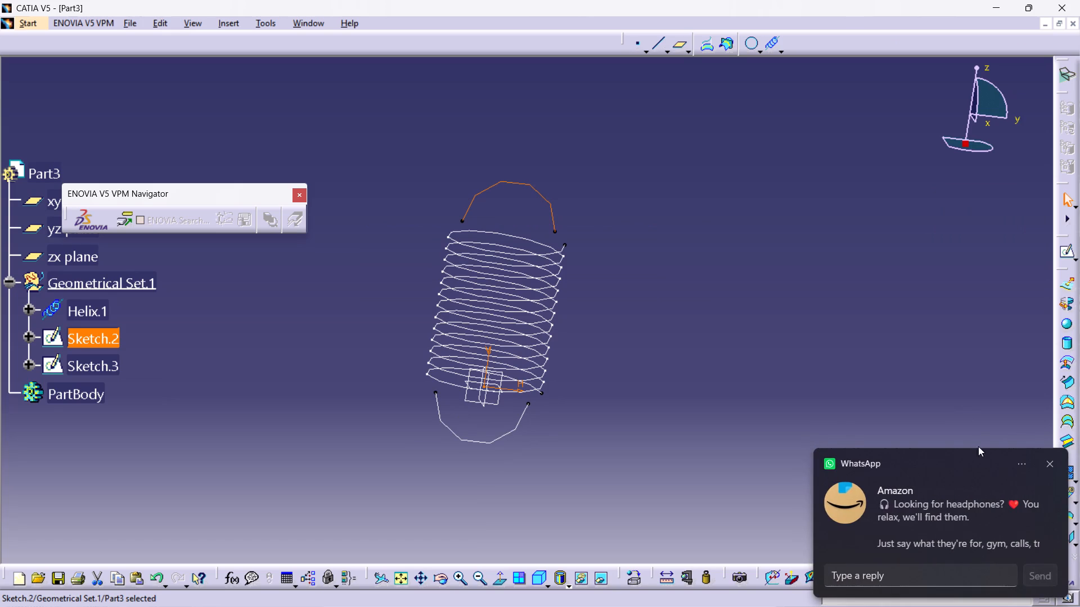
Dismiss the message notification and clear the sketch selection.
left_click(1055, 465)
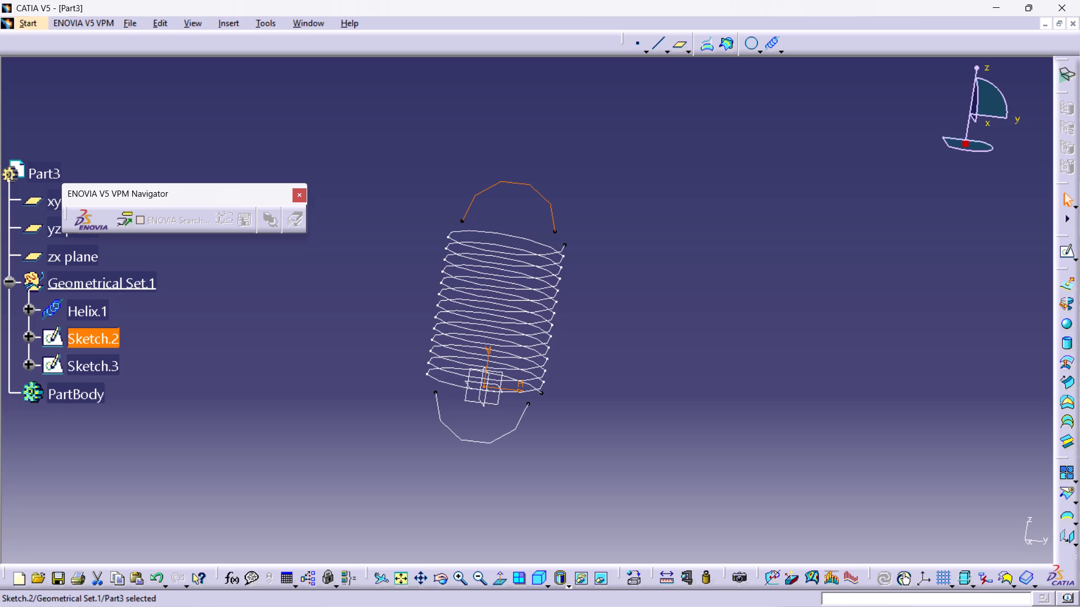
left_click(759, 196)
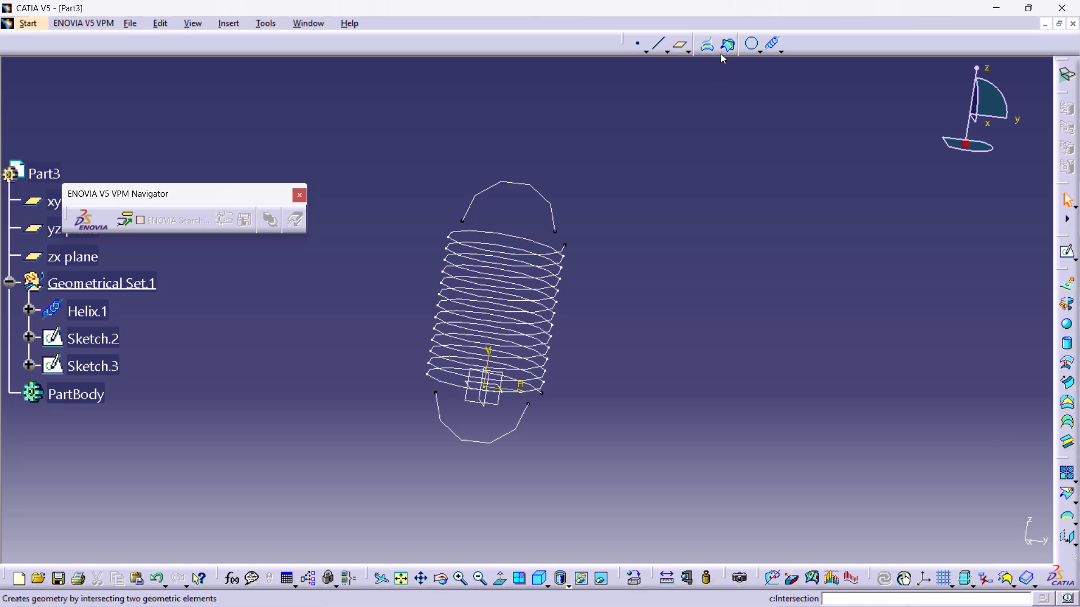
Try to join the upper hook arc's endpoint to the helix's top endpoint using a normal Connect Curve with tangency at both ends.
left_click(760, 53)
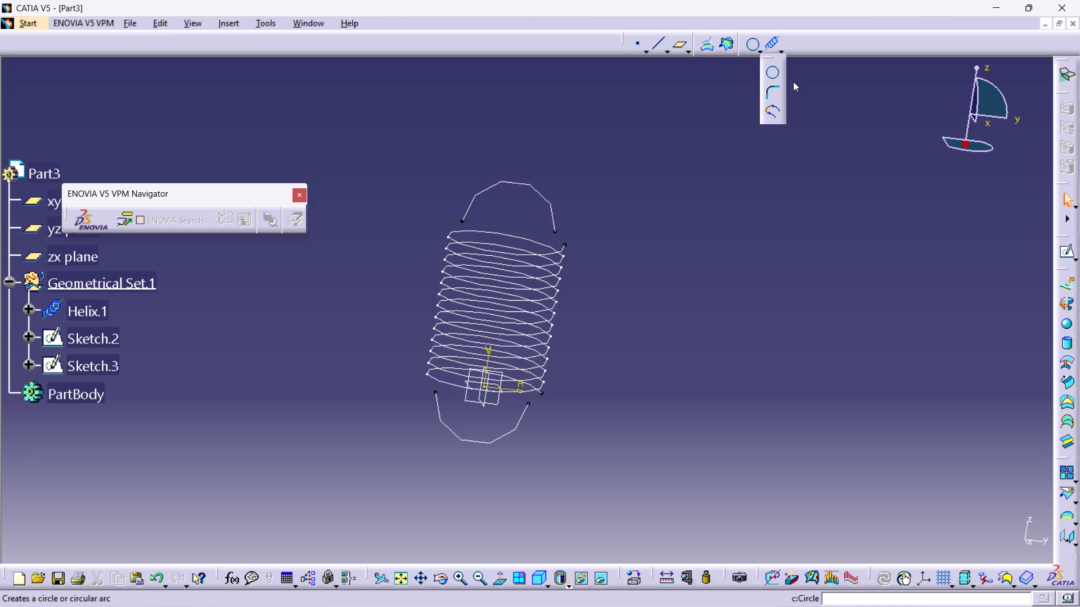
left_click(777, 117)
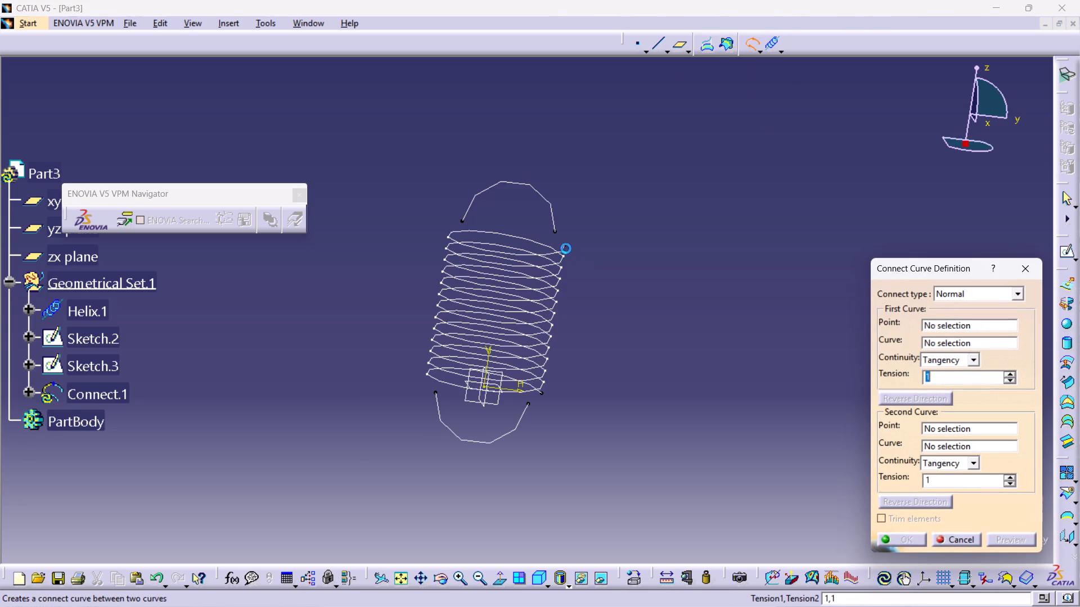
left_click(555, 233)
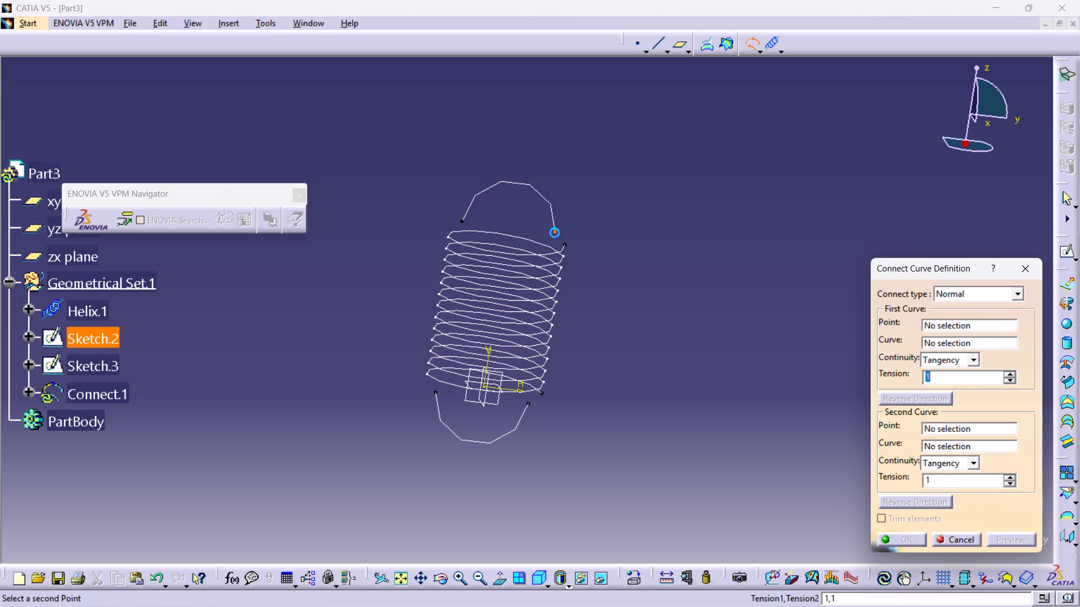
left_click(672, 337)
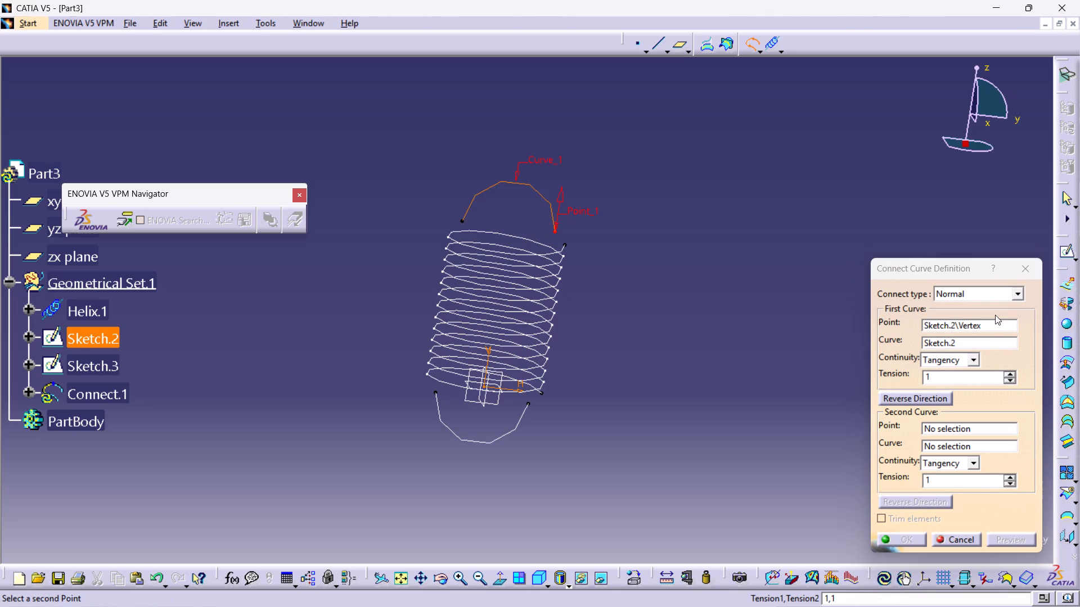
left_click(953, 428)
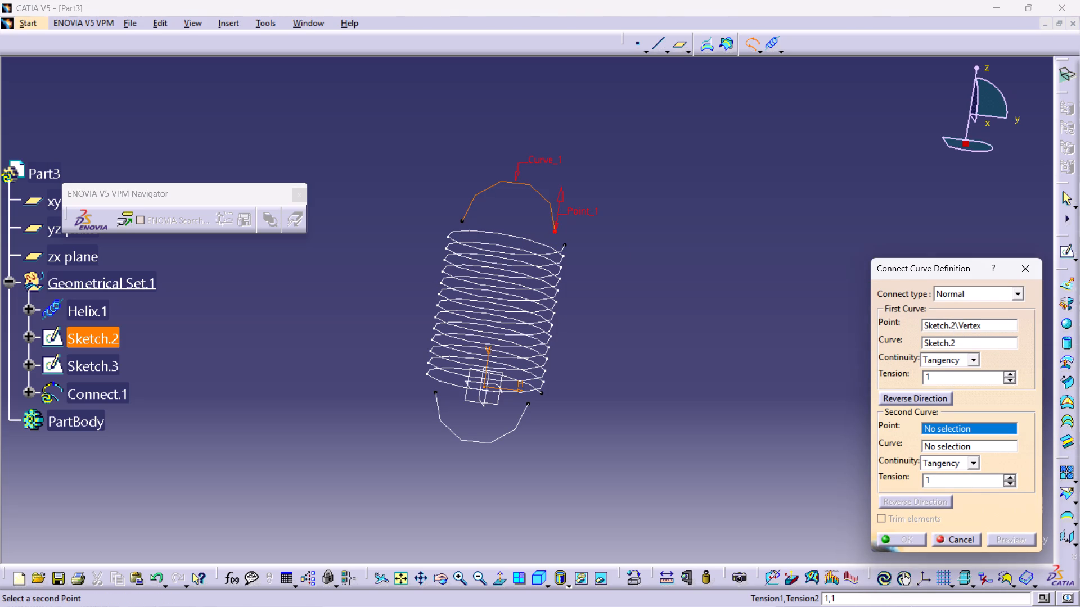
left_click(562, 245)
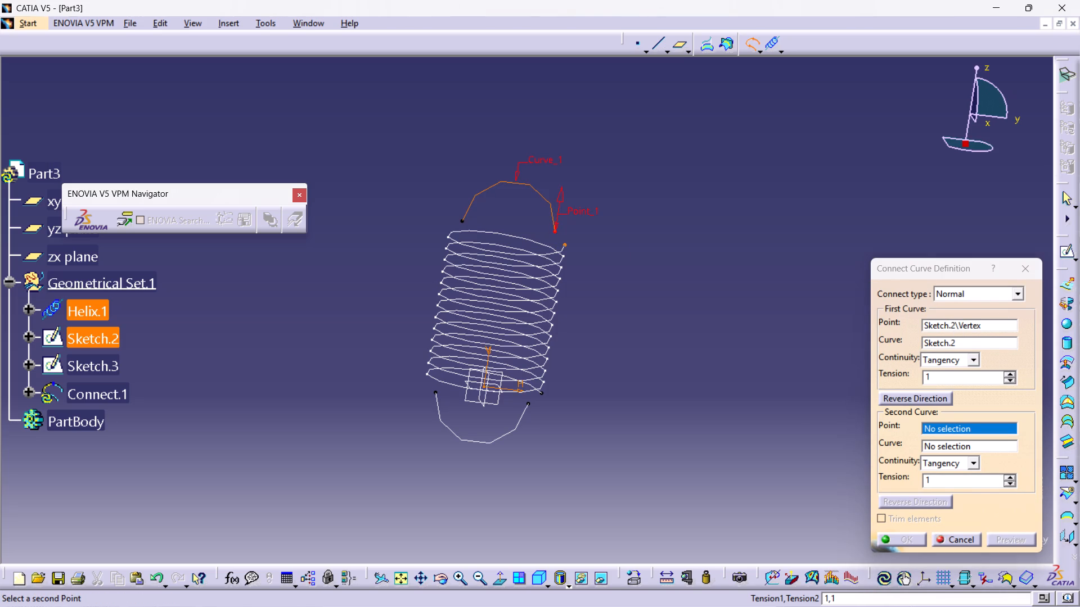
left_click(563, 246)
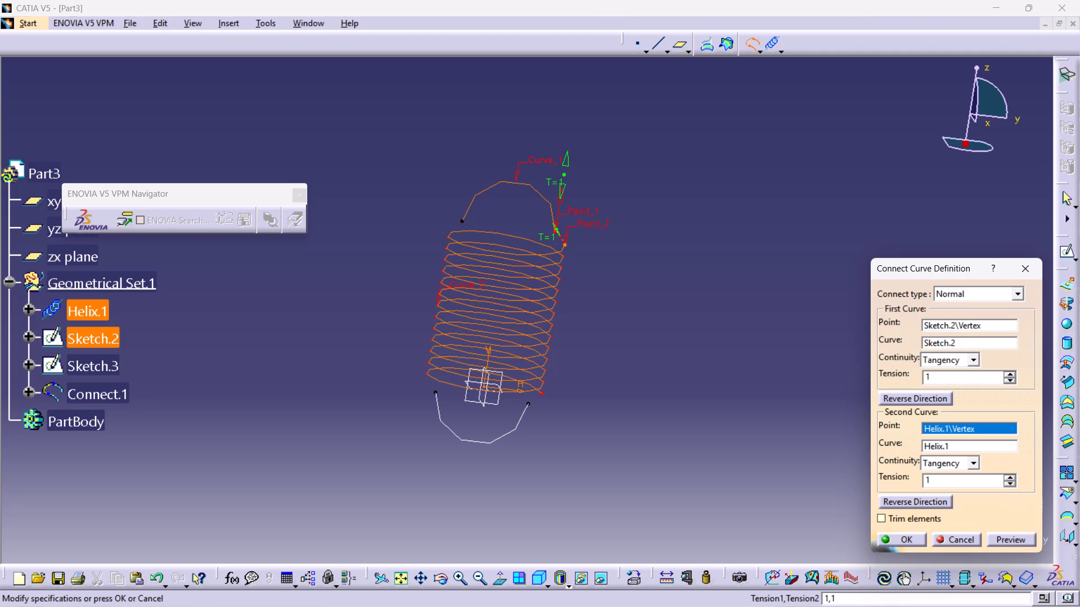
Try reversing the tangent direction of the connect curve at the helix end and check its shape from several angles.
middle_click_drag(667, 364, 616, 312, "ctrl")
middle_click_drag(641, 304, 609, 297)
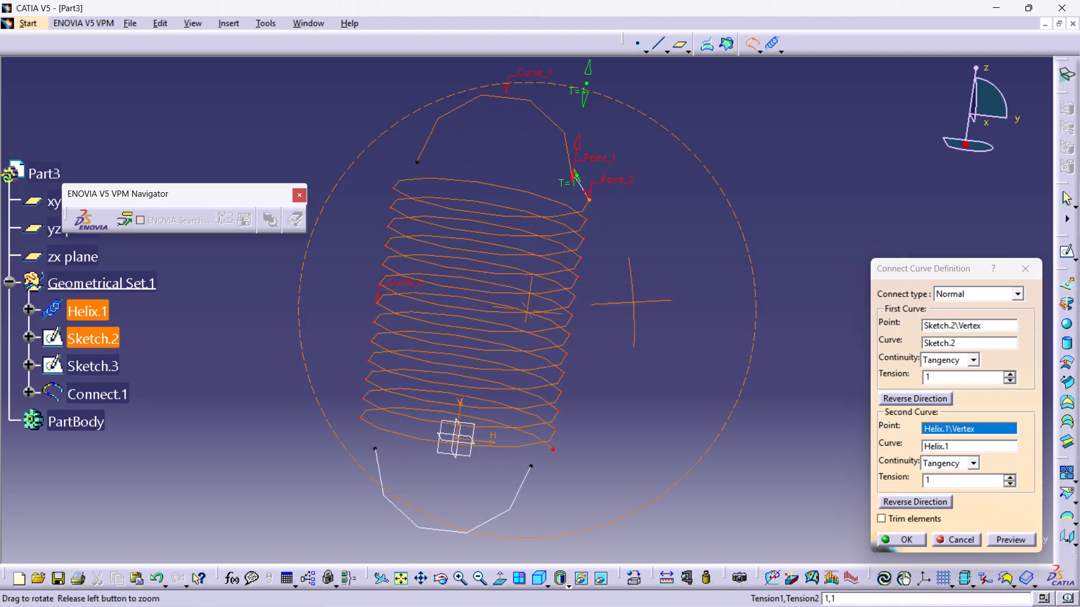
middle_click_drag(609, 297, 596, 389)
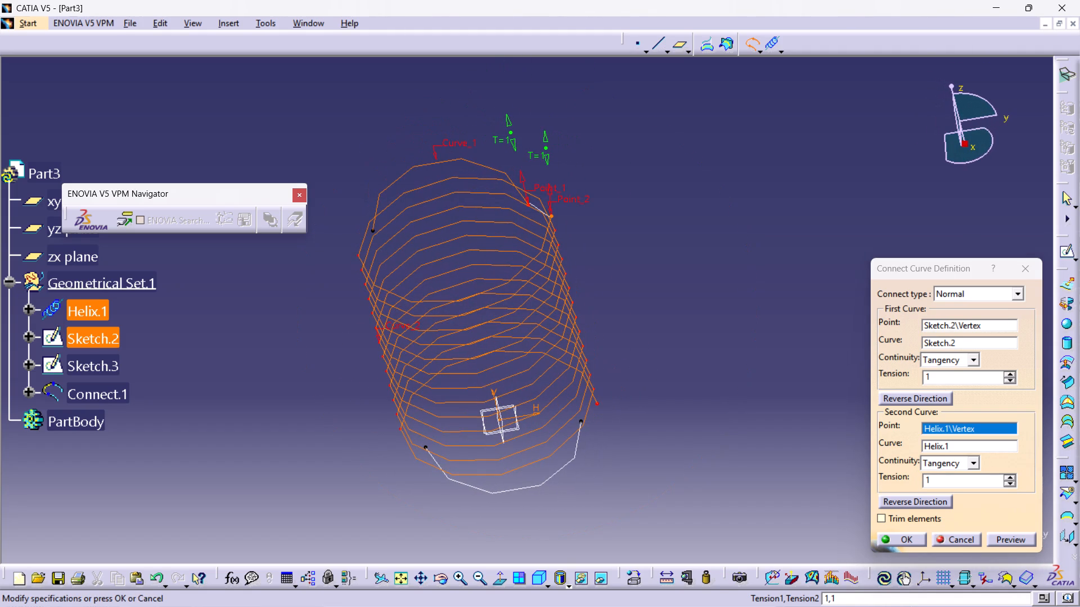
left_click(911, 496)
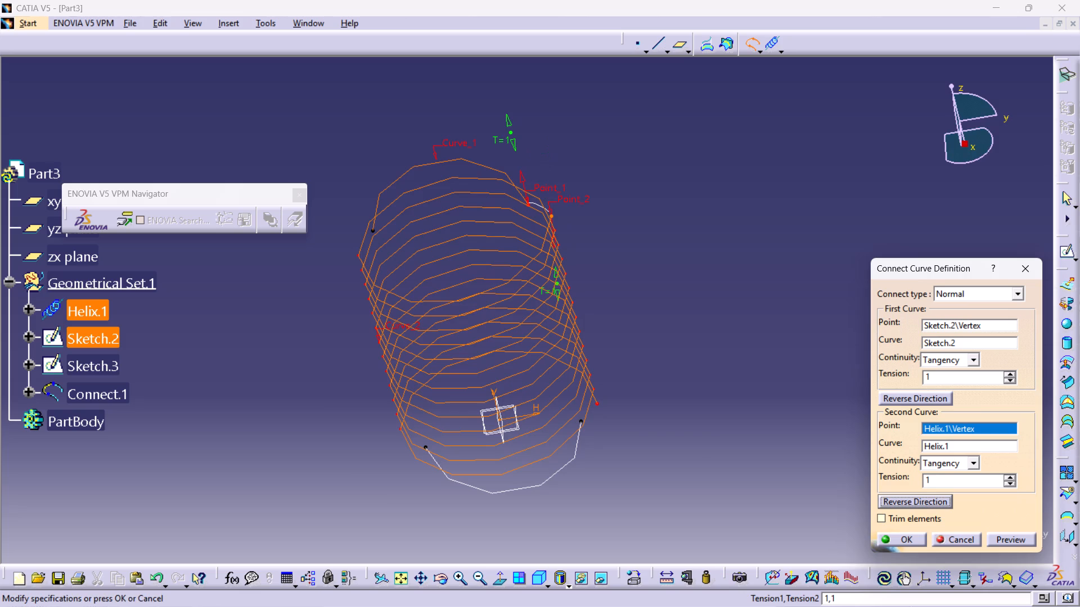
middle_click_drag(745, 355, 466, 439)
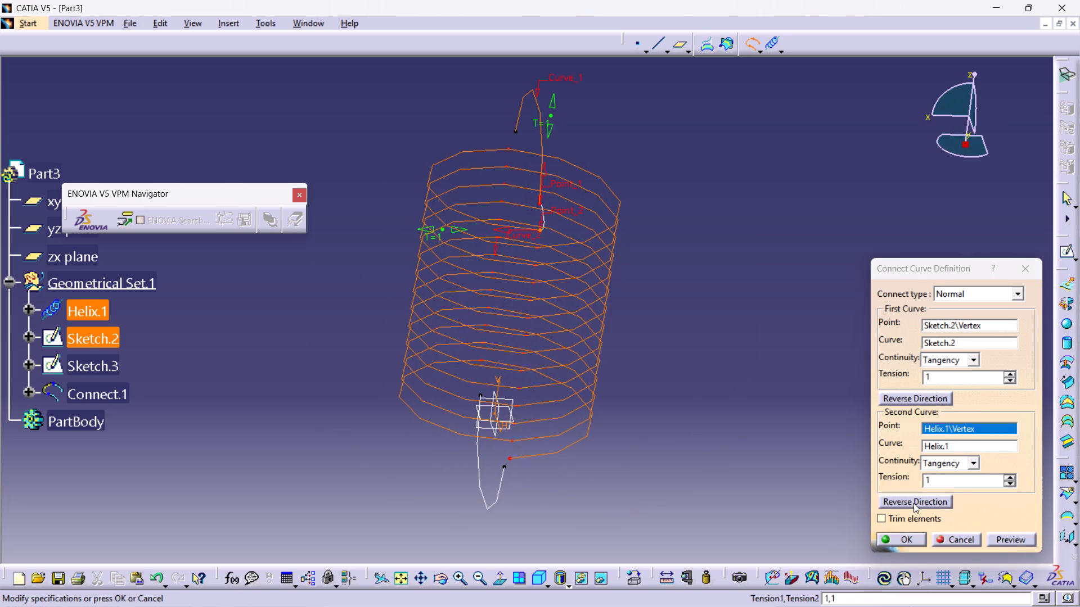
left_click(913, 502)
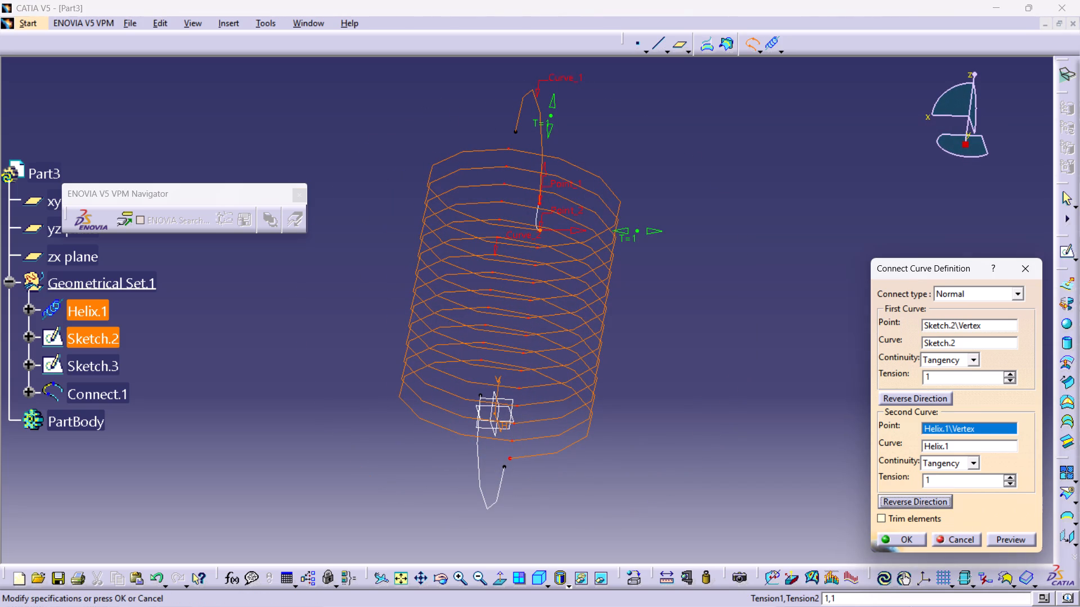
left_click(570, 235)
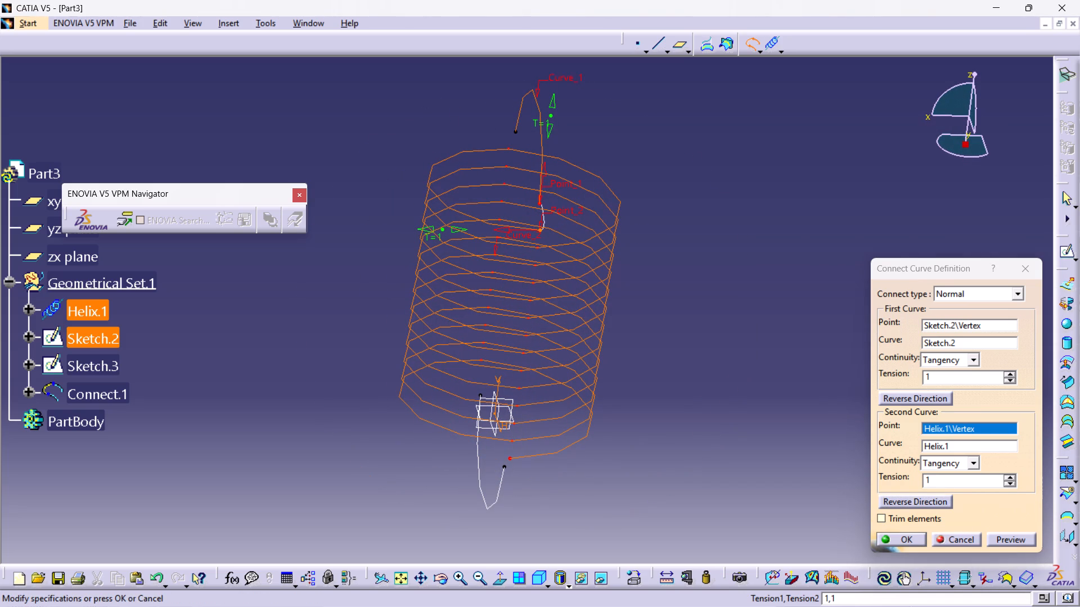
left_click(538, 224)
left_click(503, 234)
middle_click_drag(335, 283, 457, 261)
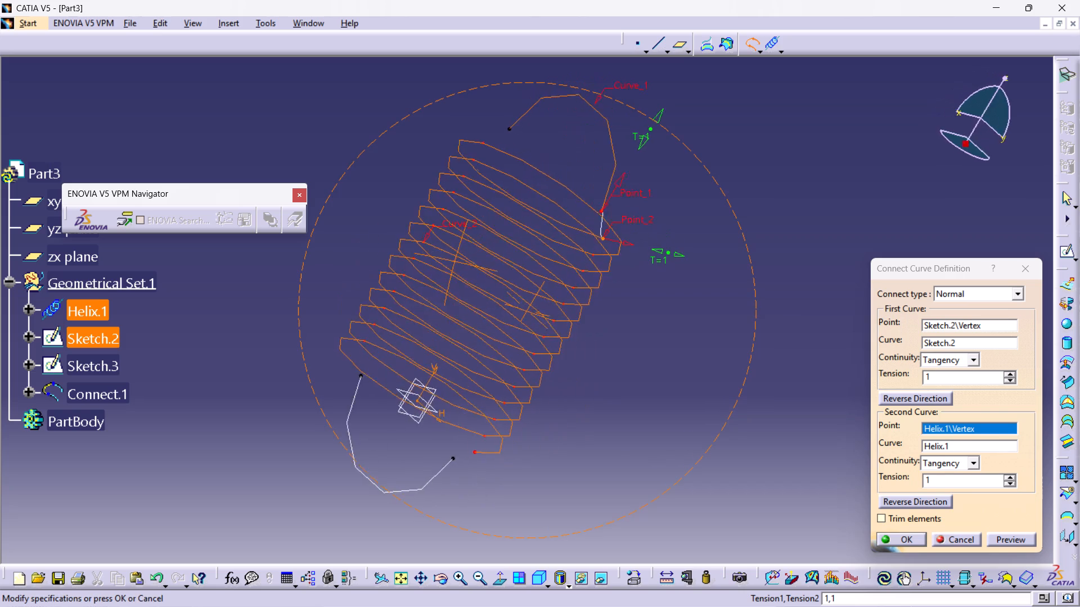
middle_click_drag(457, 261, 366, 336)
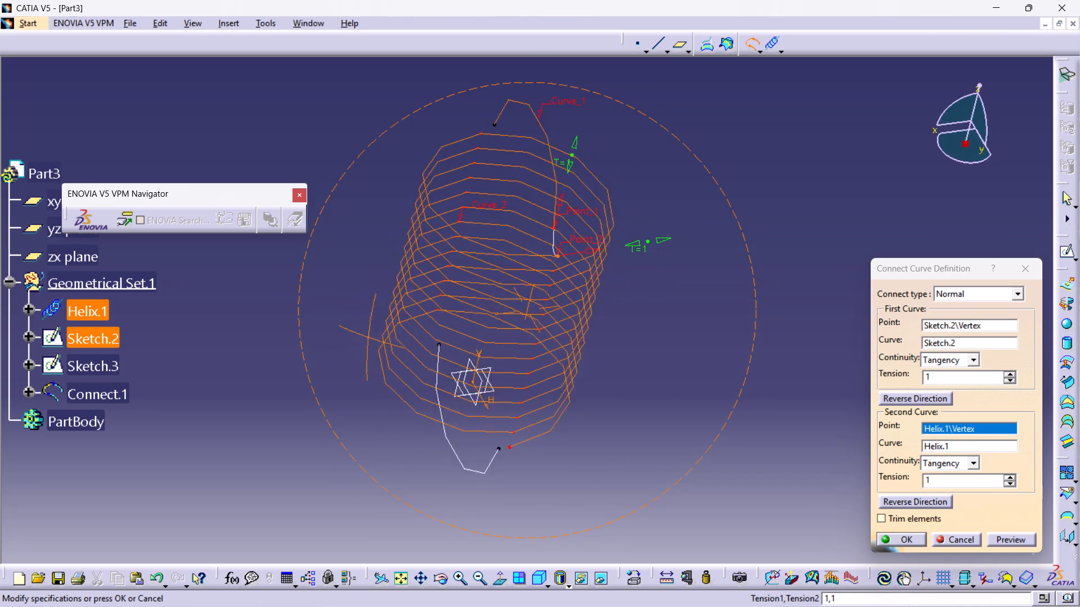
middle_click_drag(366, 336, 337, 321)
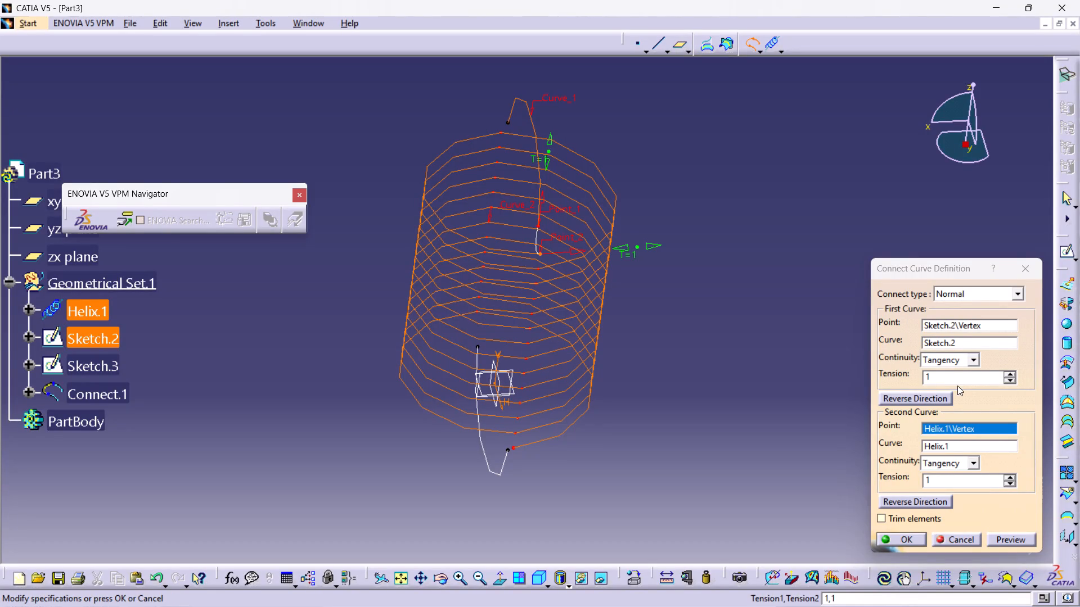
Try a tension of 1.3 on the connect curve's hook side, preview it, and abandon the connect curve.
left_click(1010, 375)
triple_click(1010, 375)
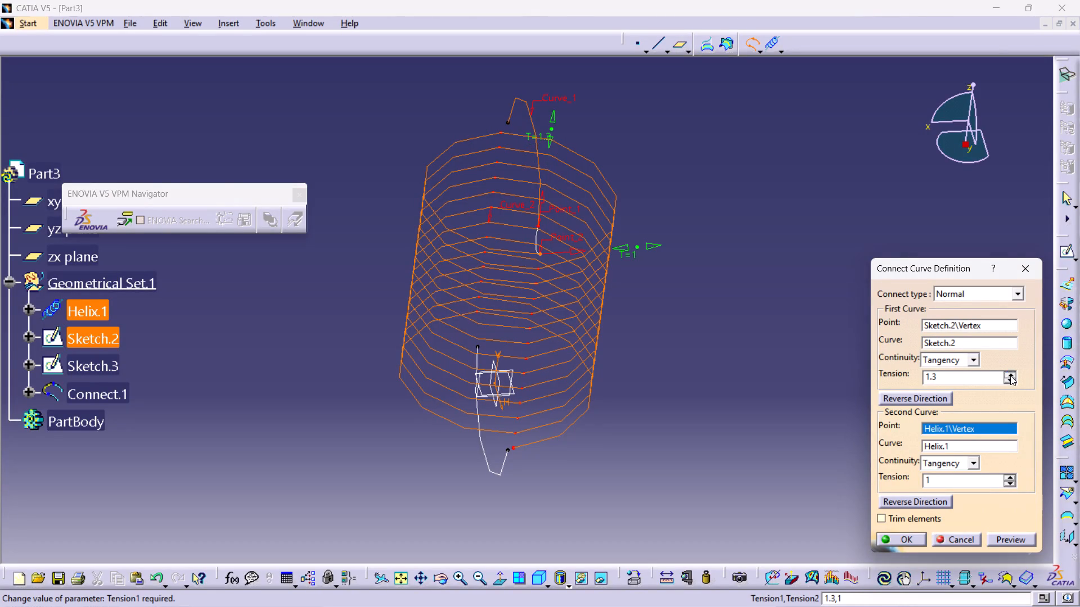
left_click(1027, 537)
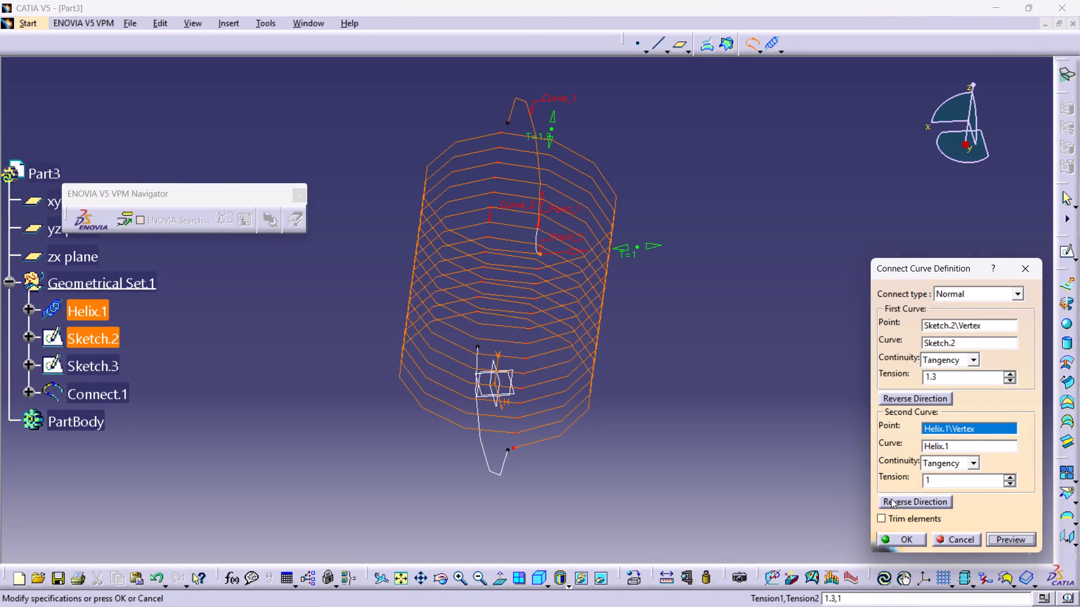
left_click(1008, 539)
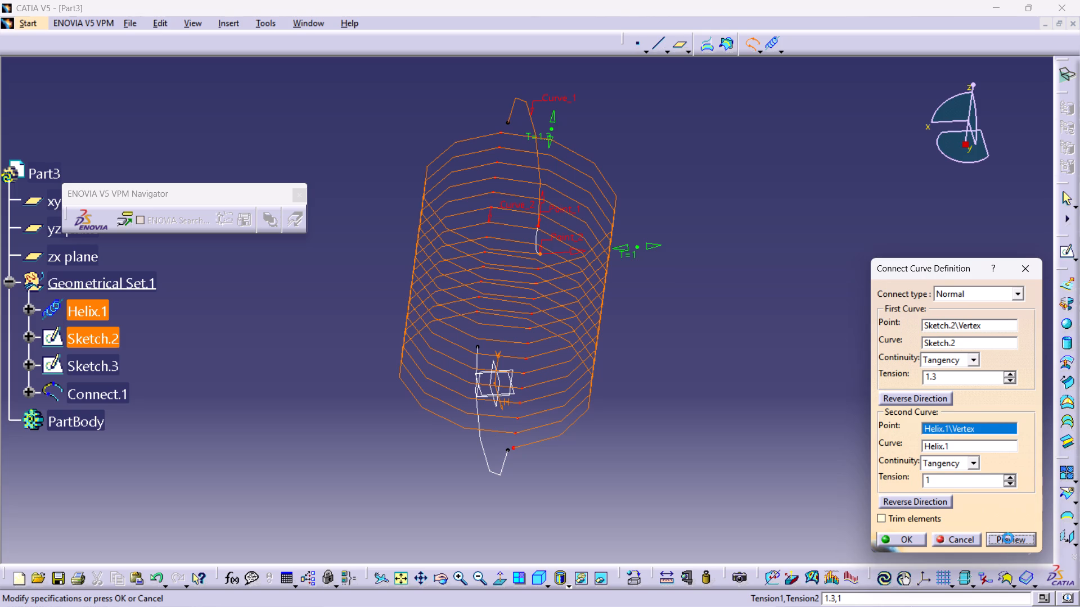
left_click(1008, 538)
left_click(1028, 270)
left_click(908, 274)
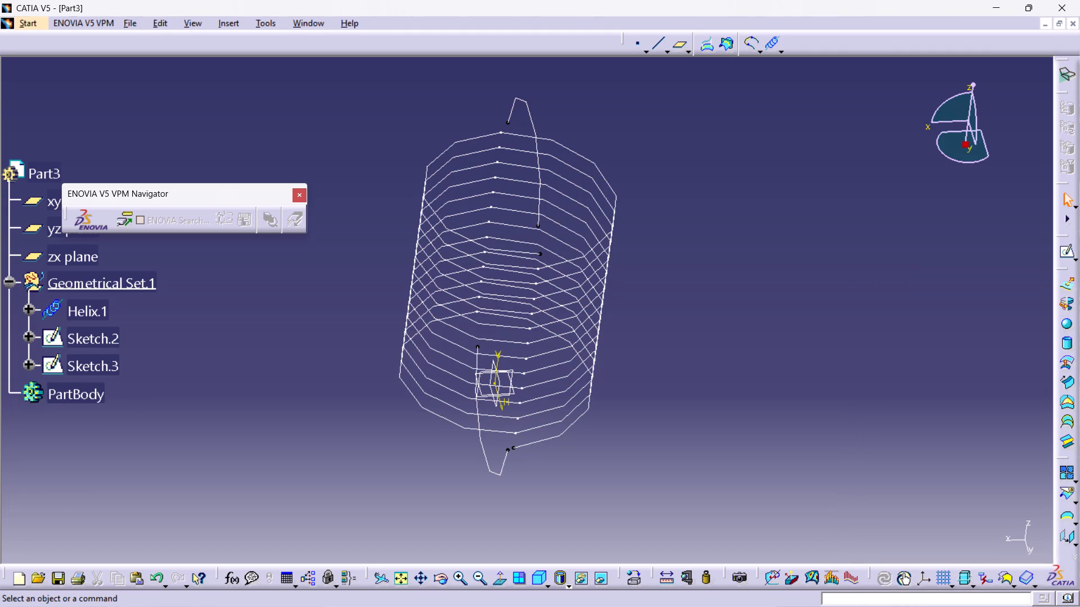
Reopen the upper hook sketch and rotate its arc 90 degrees about the arc's centre, with duplicate mode off.
middle_click_drag(280, 377, 374, 387, "ctrl")
middle_click_drag(301, 413, 511, 422)
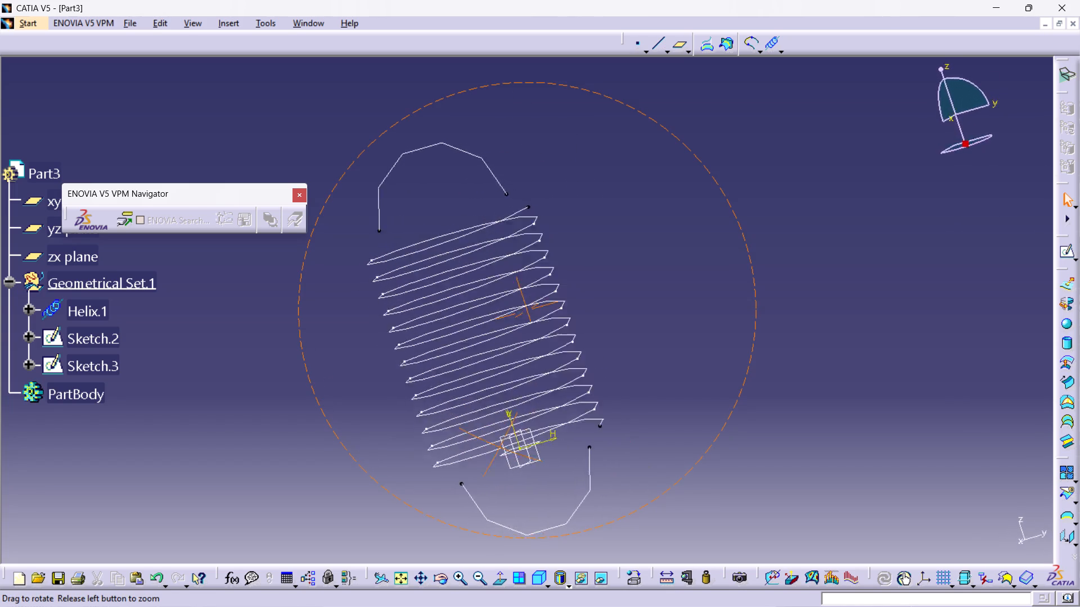
middle_click_drag(511, 422, 326, 429)
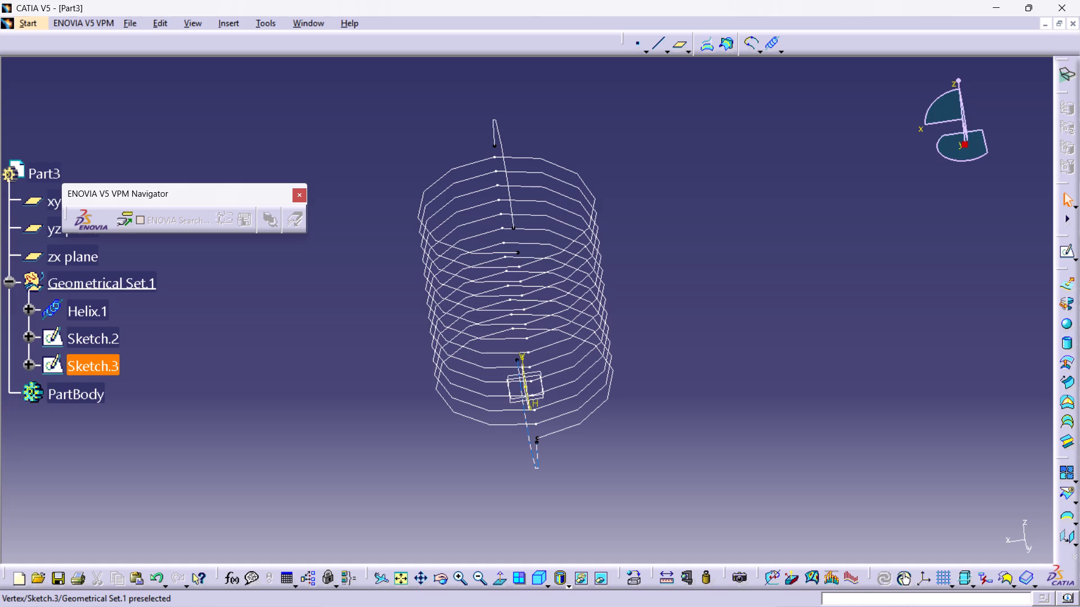
left_click(790, 244)
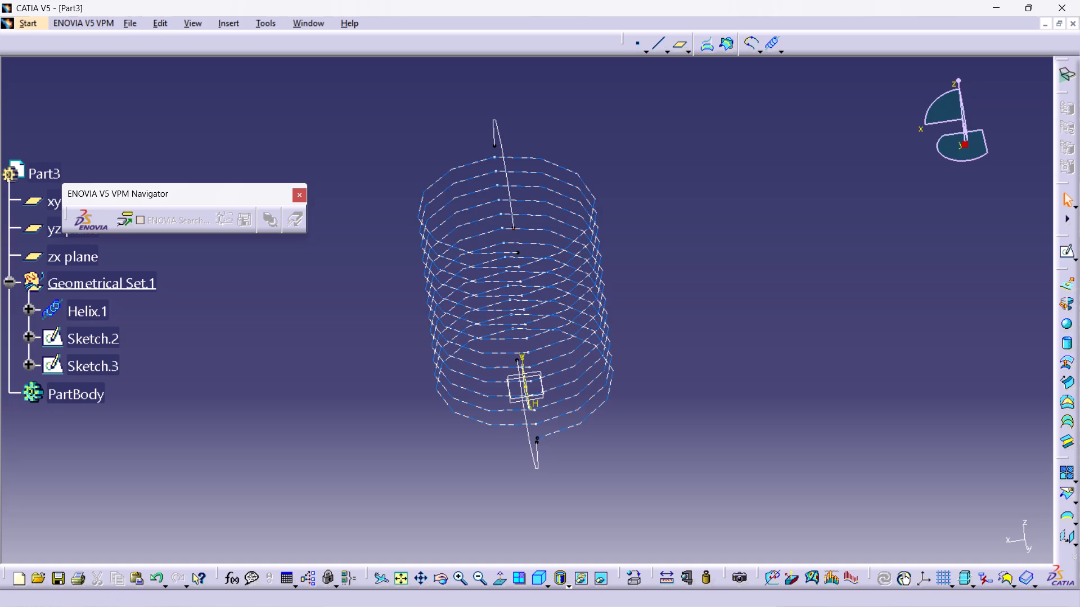
double_click(1068, 255)
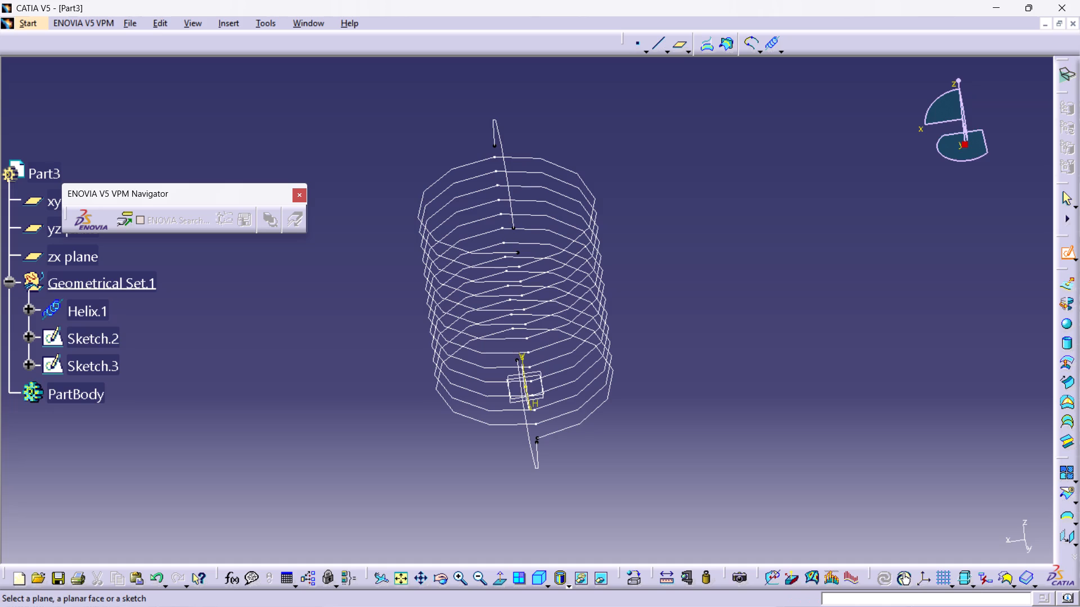
left_click(511, 195)
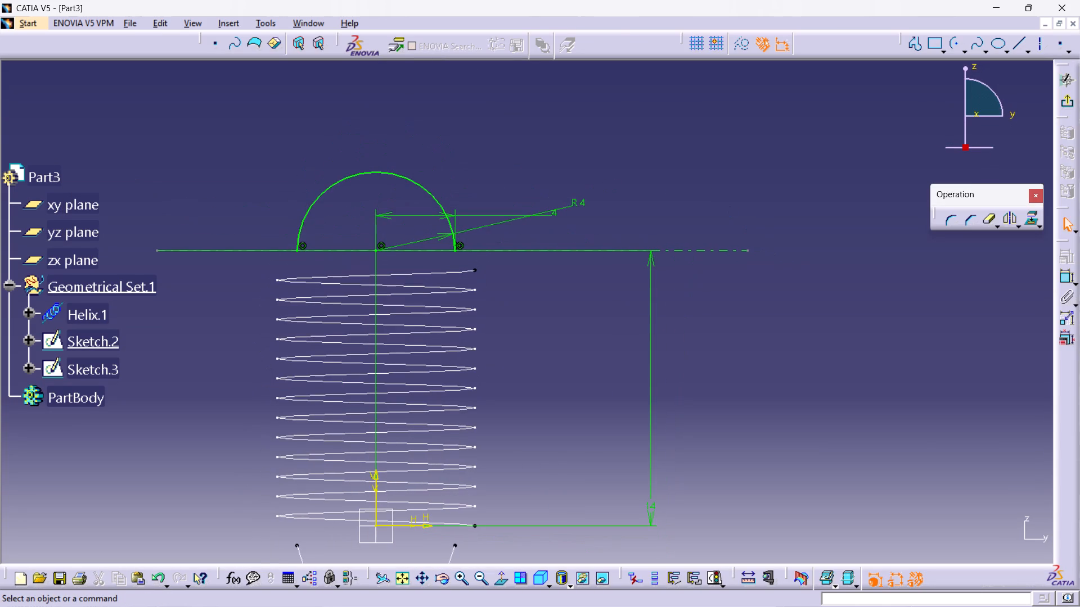
left_click(1019, 222)
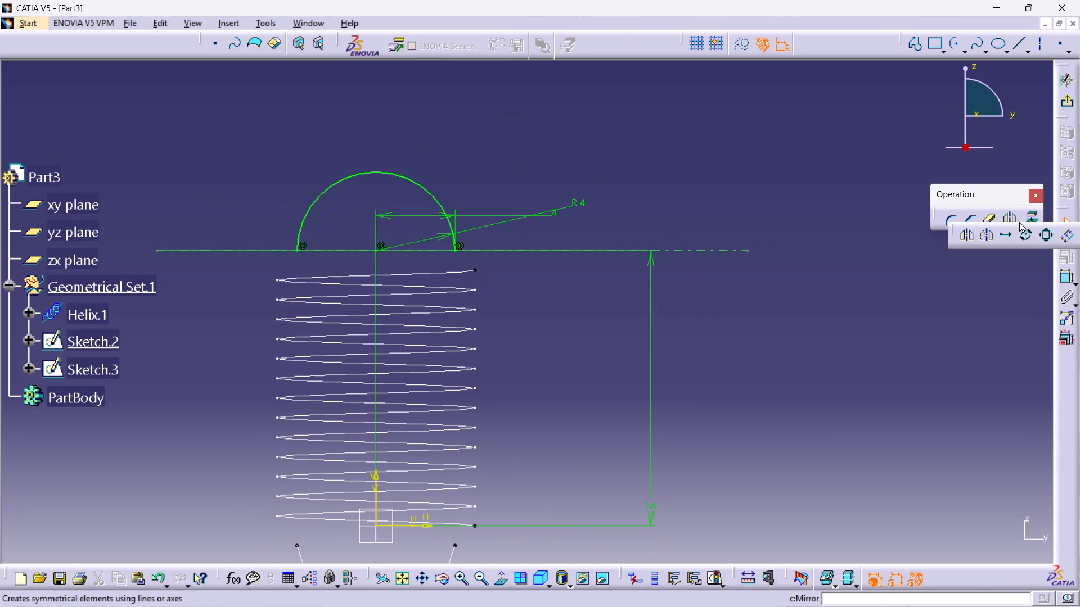
left_click(1028, 237)
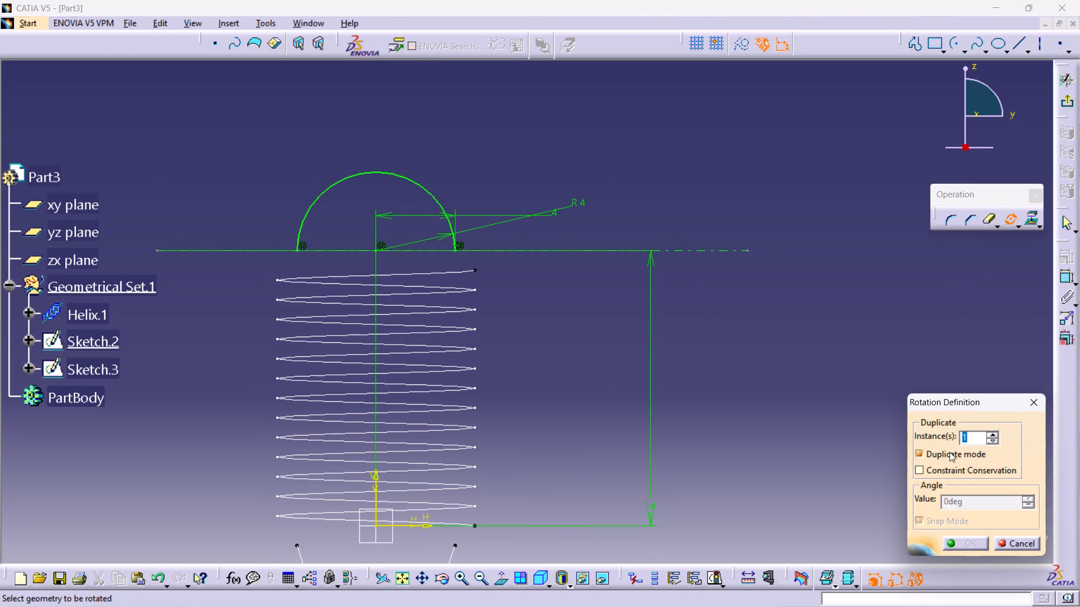
left_click(949, 452)
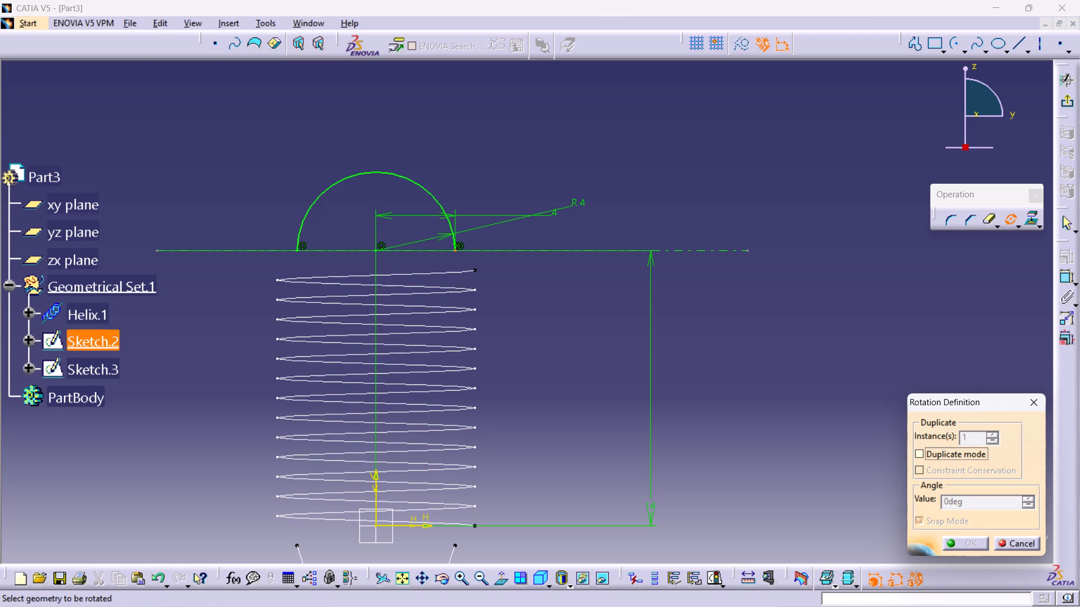
left_click(442, 207)
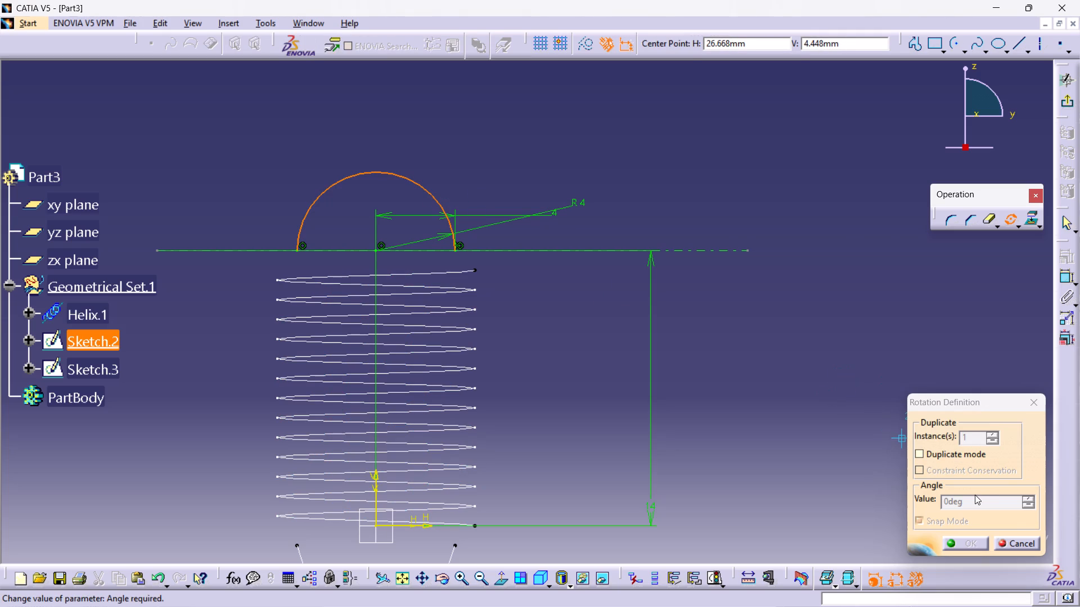
left_click(375, 251)
left_click(453, 253)
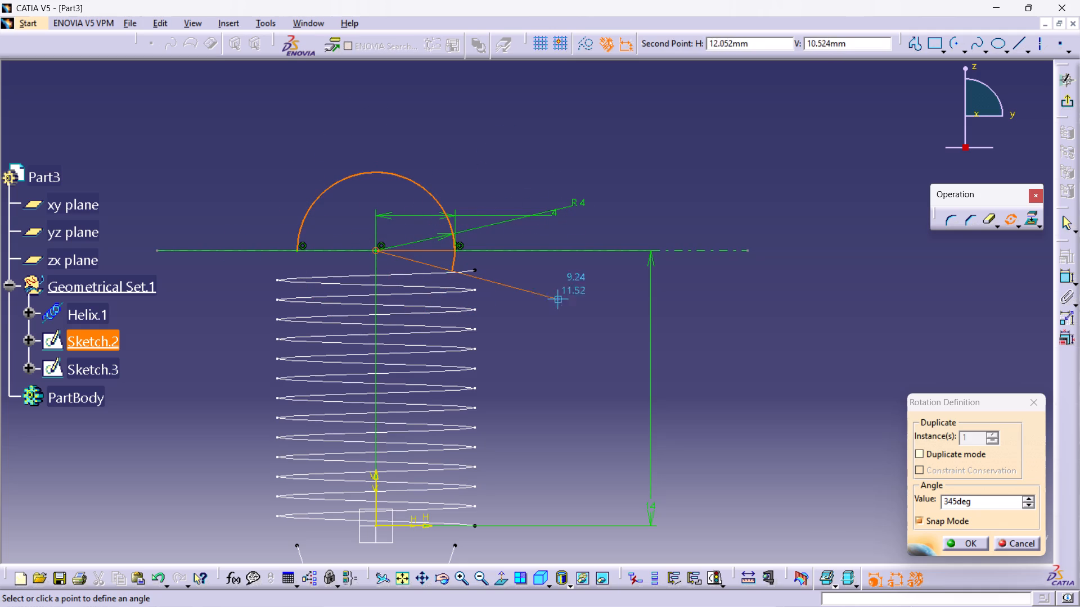
left_click_drag(992, 502, 906, 519)
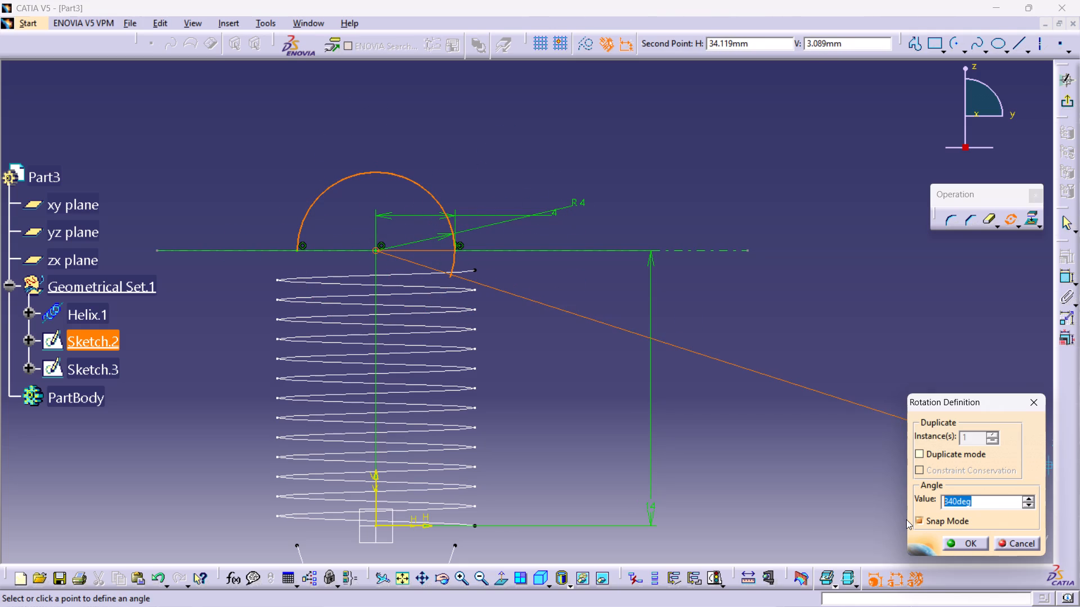
type("90")
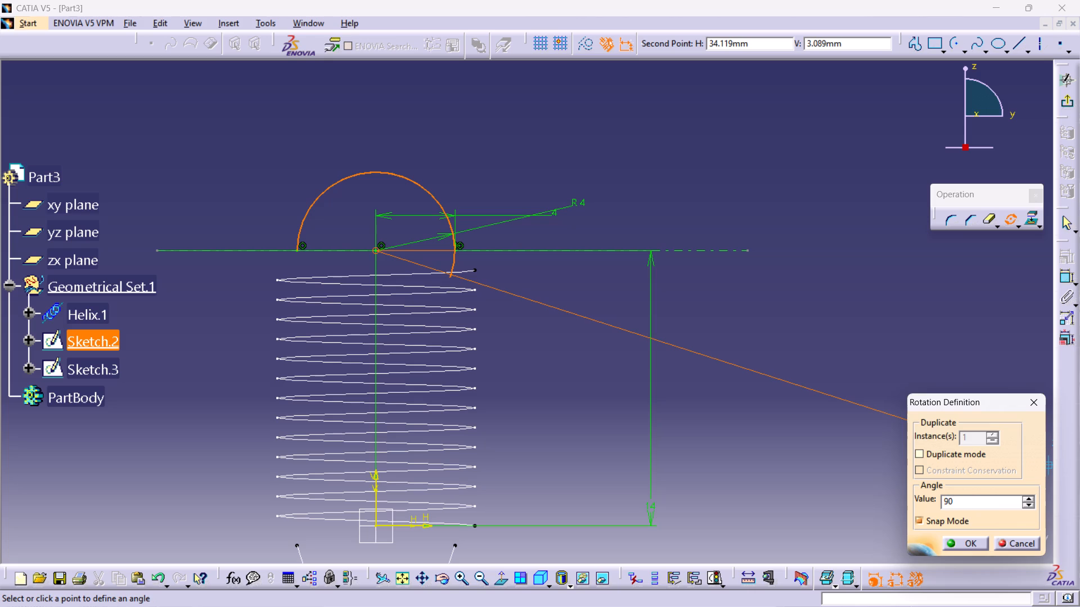
left_click(956, 541)
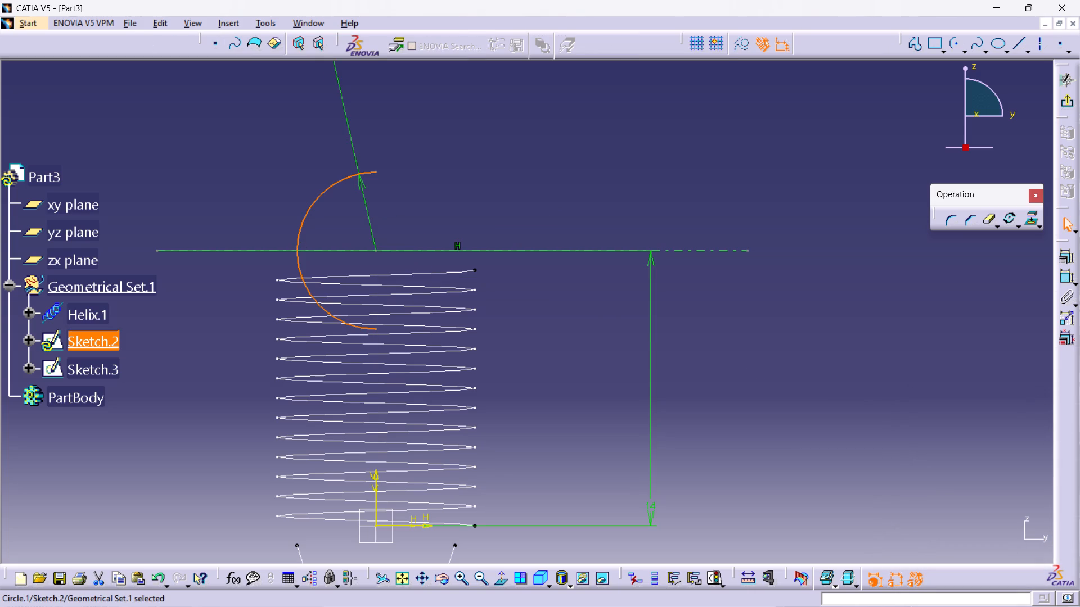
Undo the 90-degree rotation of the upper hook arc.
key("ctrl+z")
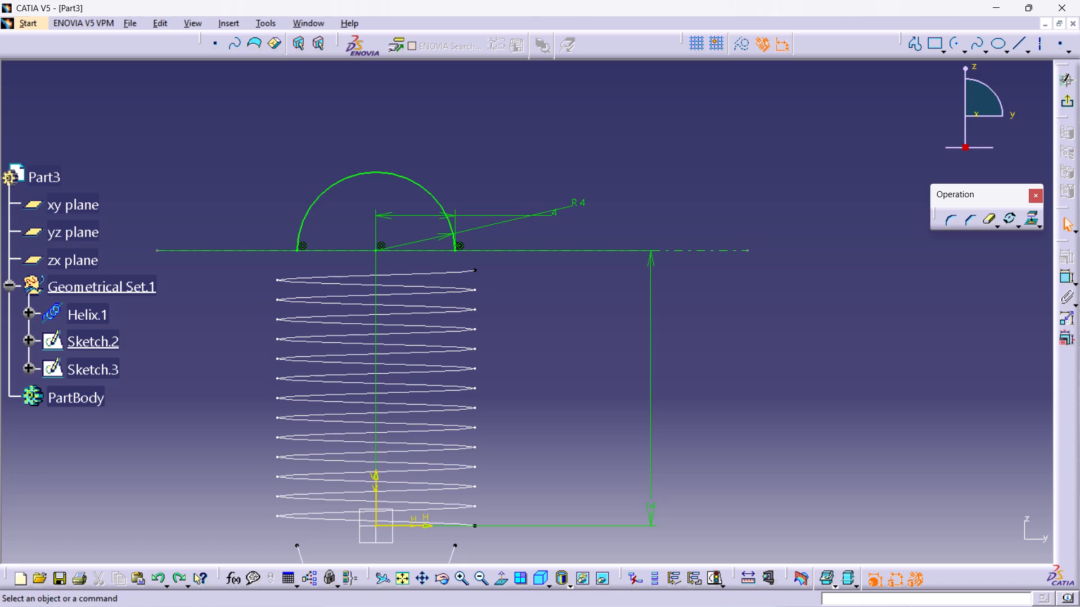
Delete the arc, the horizontal axis line and the remaining endpoint from the upper hook sketch.
right_click(430, 196)
left_click(501, 387)
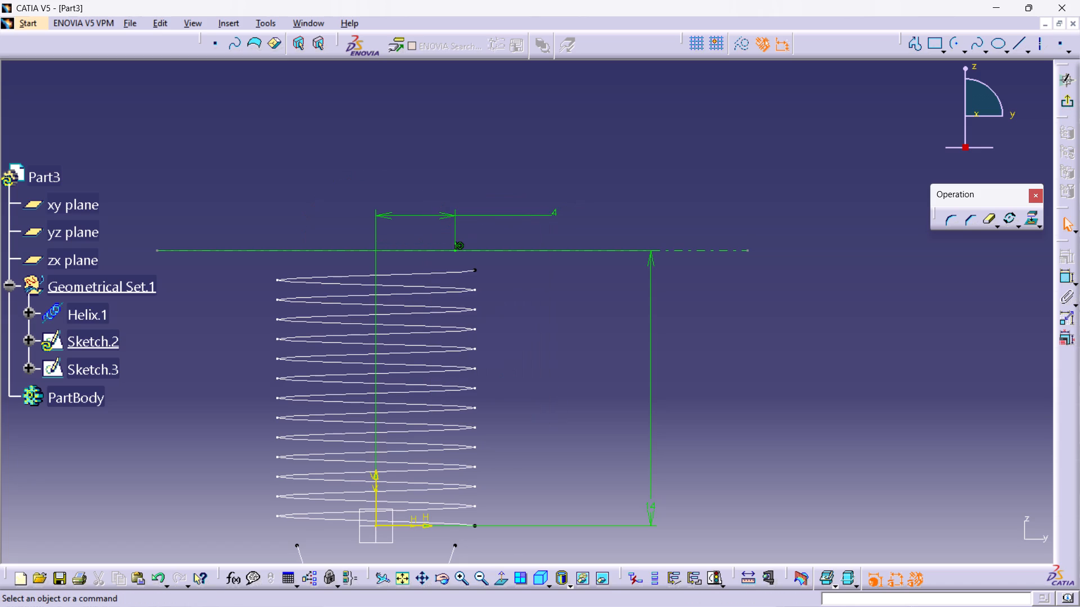
right_click(543, 252)
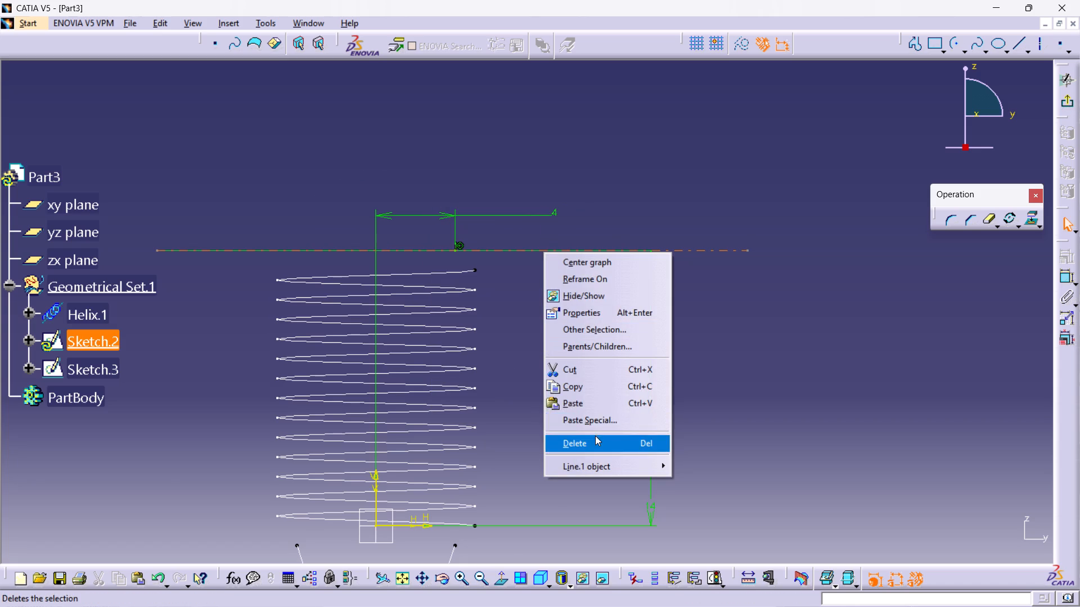
left_click(595, 436)
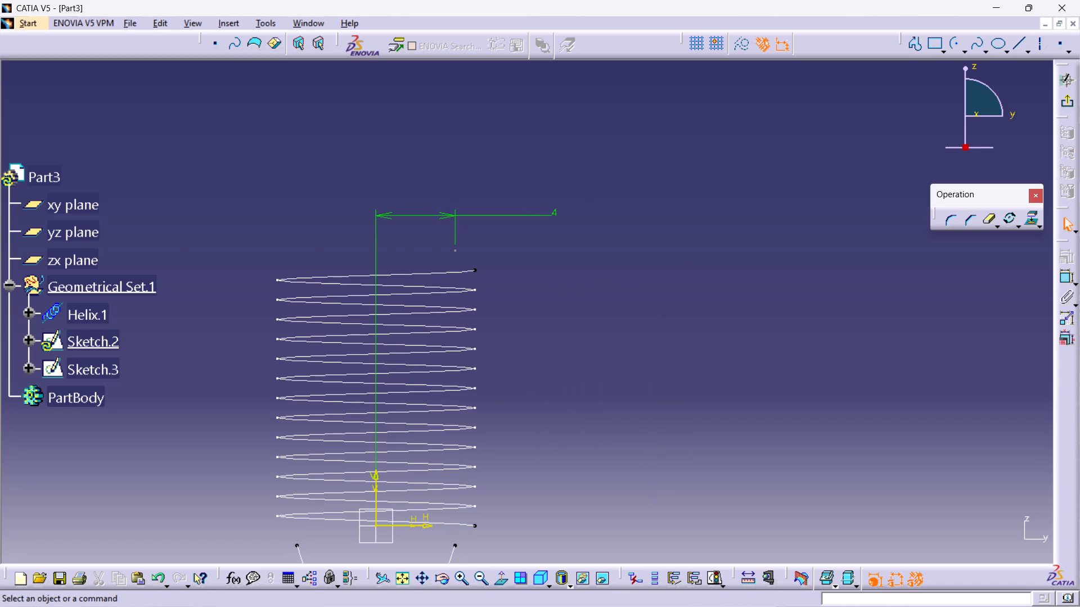
right_click(457, 250)
left_click(546, 439)
Open the lower hook sketch, delete its axis line, arc and remaining endpoint, and exit the sketch.
middle_click_drag(649, 388, 634, 318)
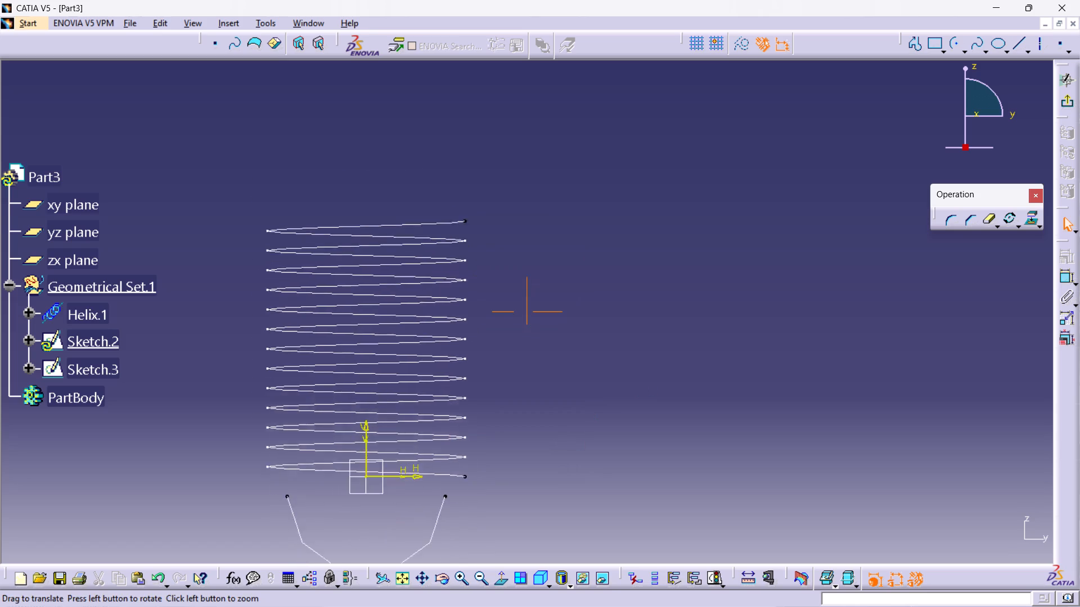
middle_click_drag(634, 318, 602, 181)
double_click(385, 387)
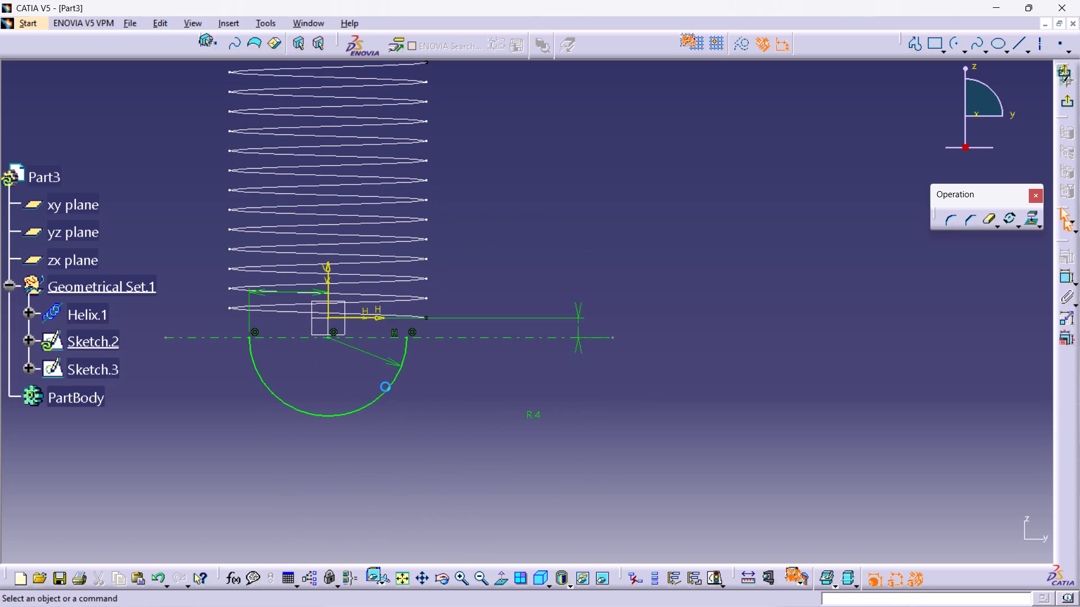
right_click(433, 337)
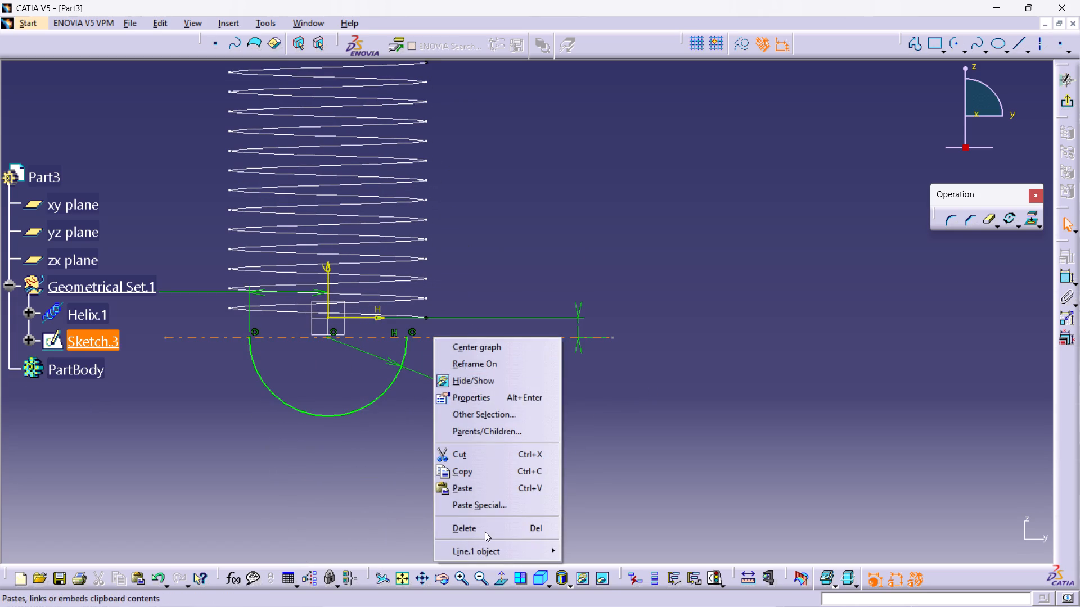
left_click(485, 532)
right_click(377, 399)
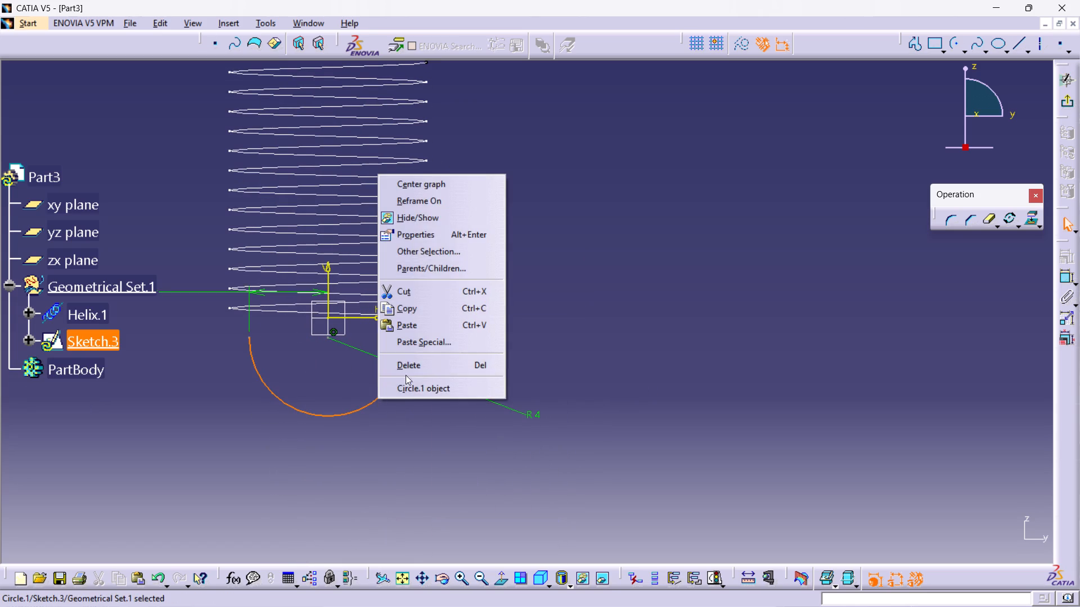
left_click(406, 369)
right_click(249, 337)
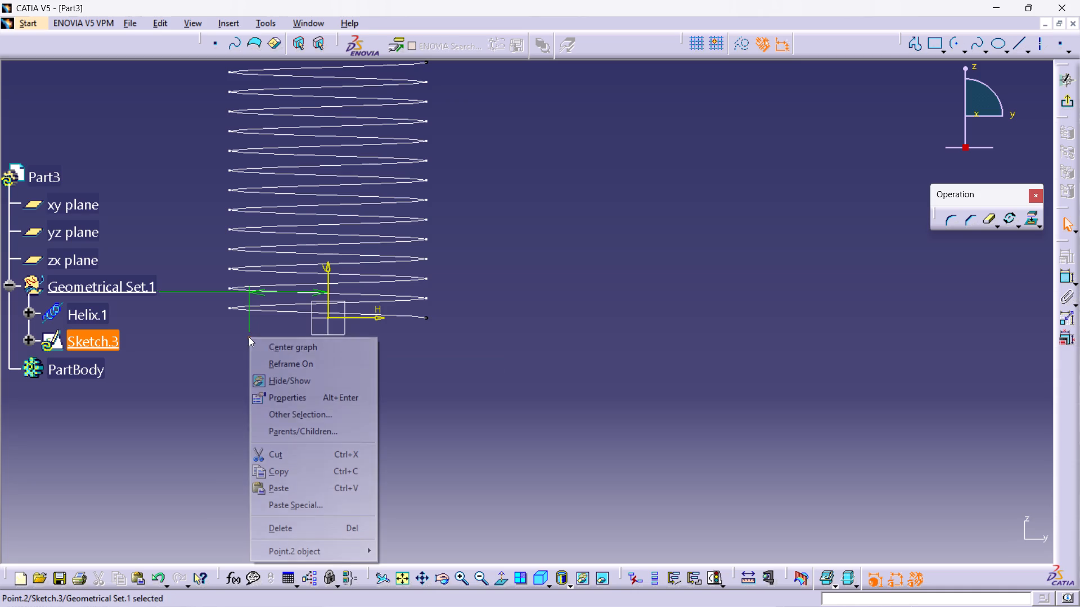
left_click(344, 532)
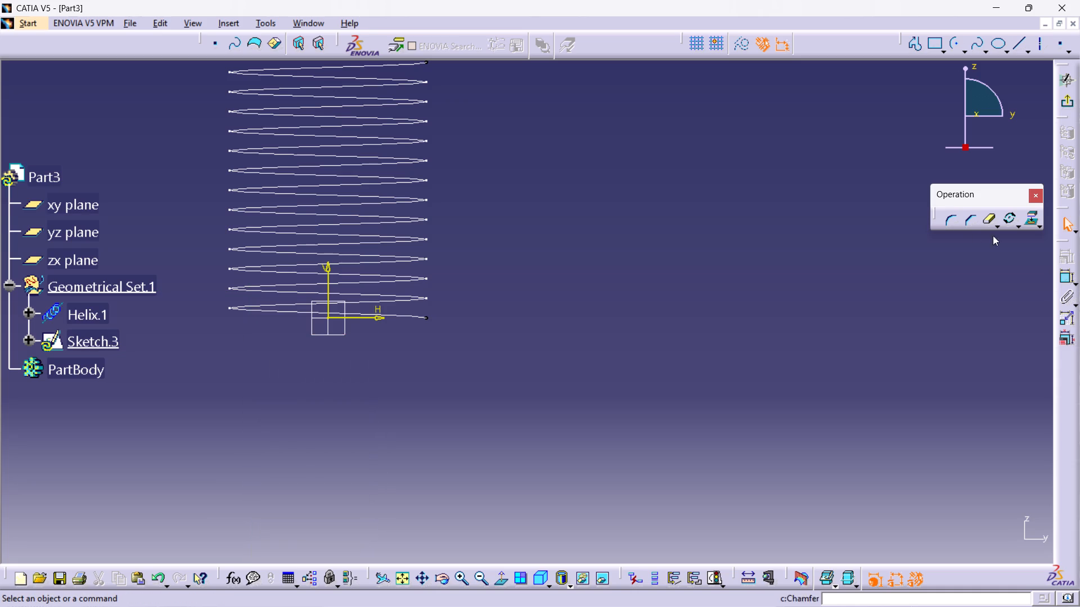
left_click(1070, 103)
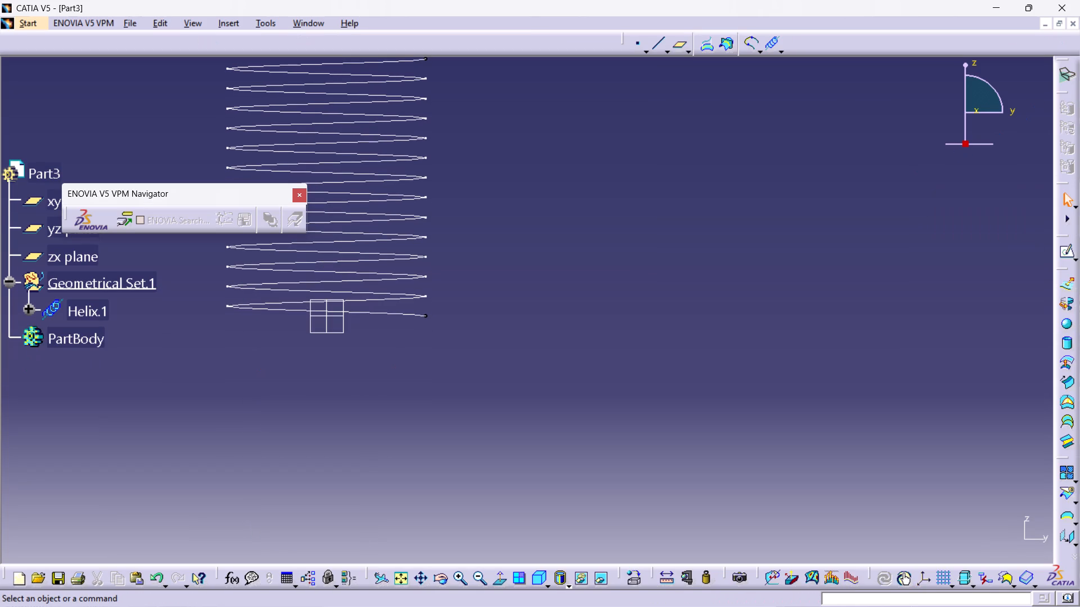
Create a sketch on the zx plane and draw an upward arc of about 5.3 mm radius, centred above the helix's top end.
middle_click_drag(706, 204, 802, 330)
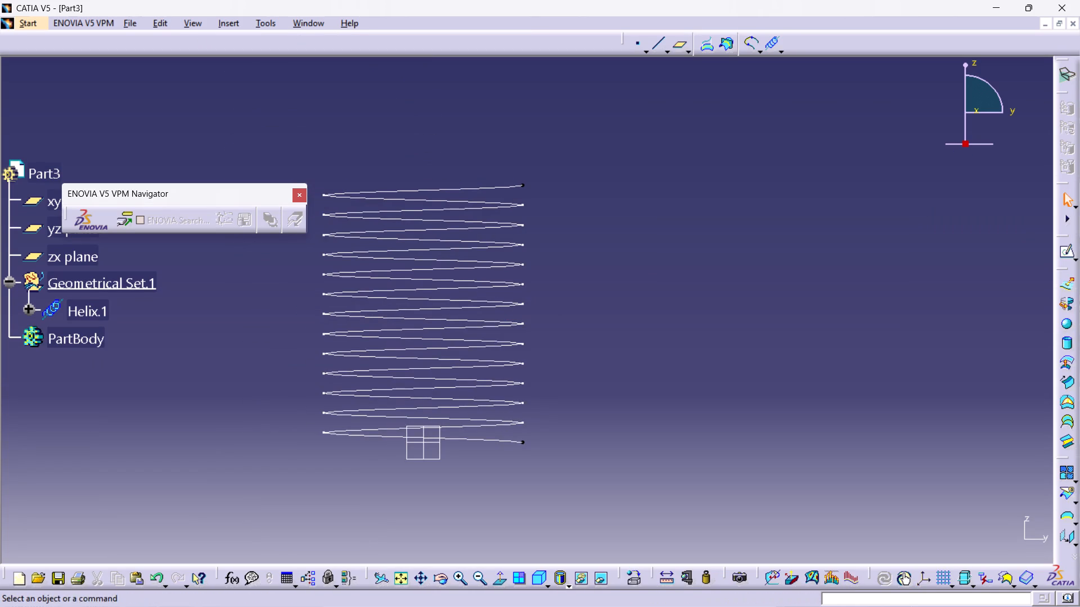
middle_click(848, 280)
middle_click_drag(848, 280, 1079, 276, "ctrl")
middle_click_drag(515, 280, 909, 263)
middle_click_drag(877, 270, 684, 361)
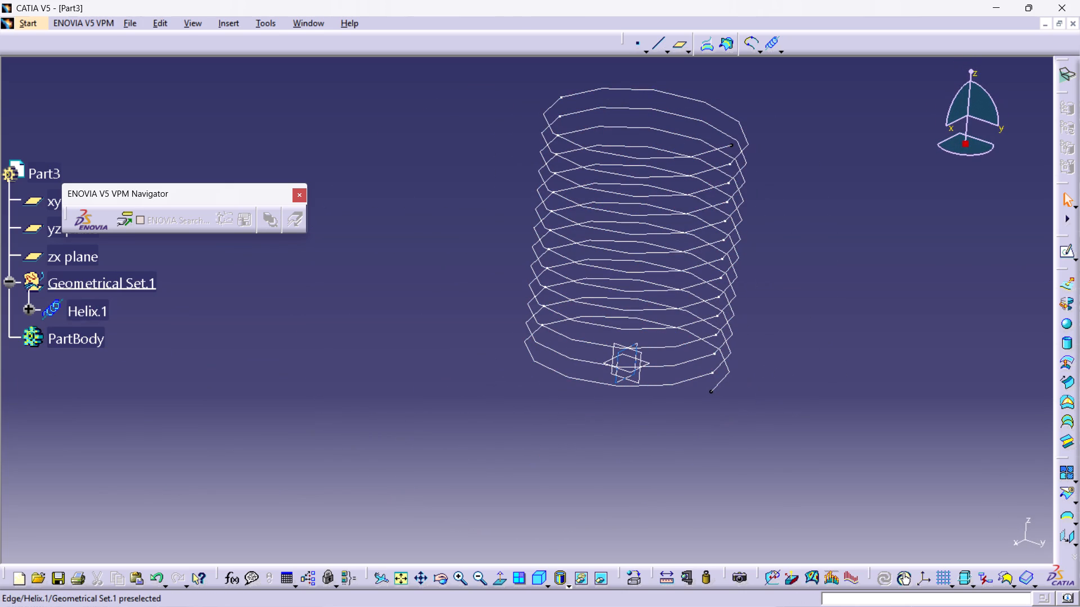
left_click(616, 358)
left_click(1060, 256)
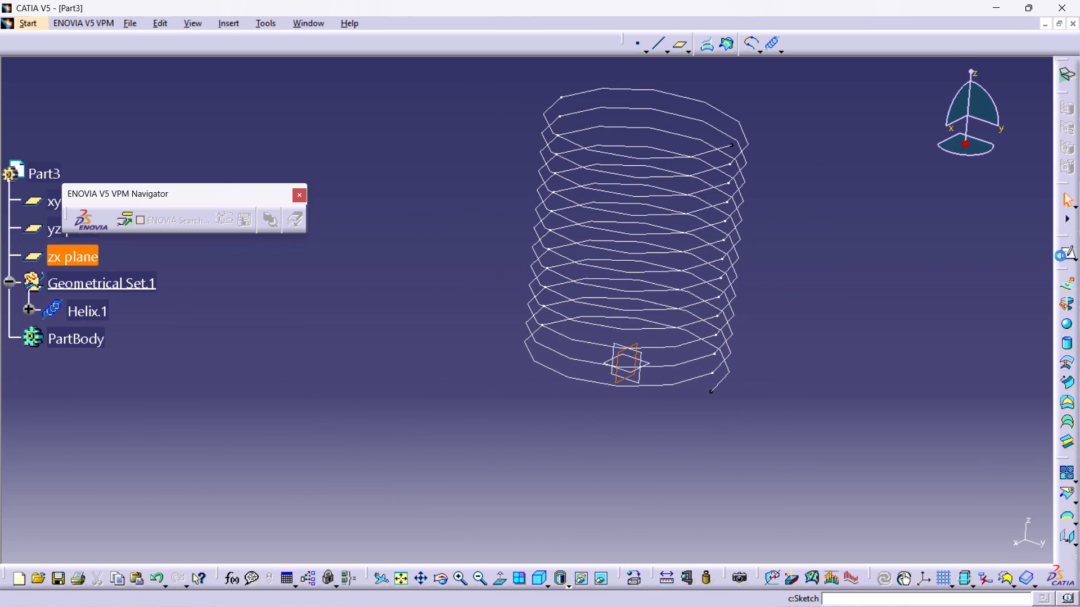
middle_click_drag(792, 273, 714, 295)
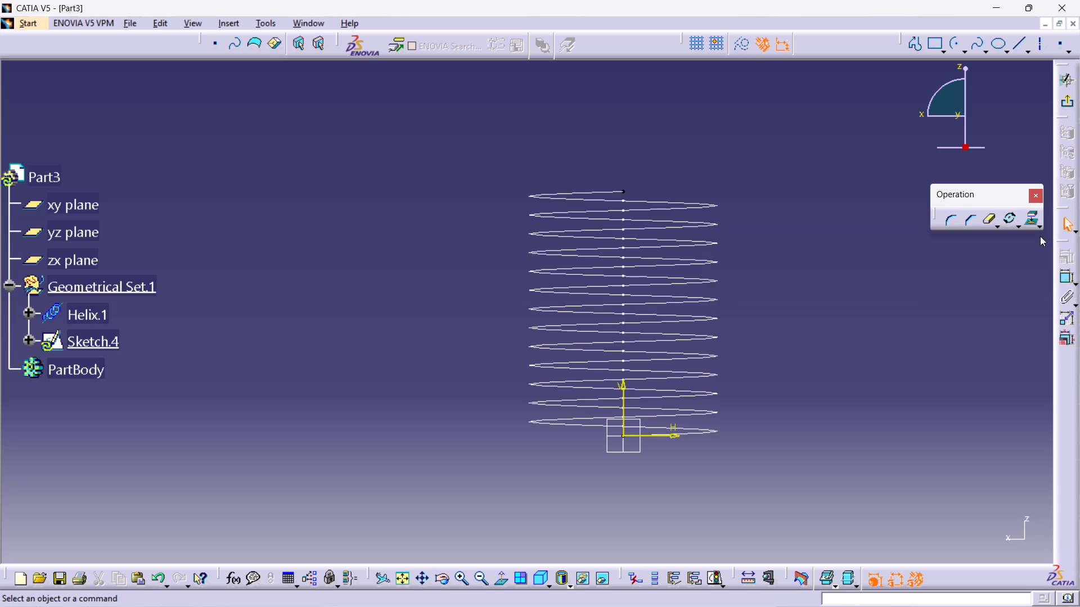
left_click(956, 44)
left_click(625, 142)
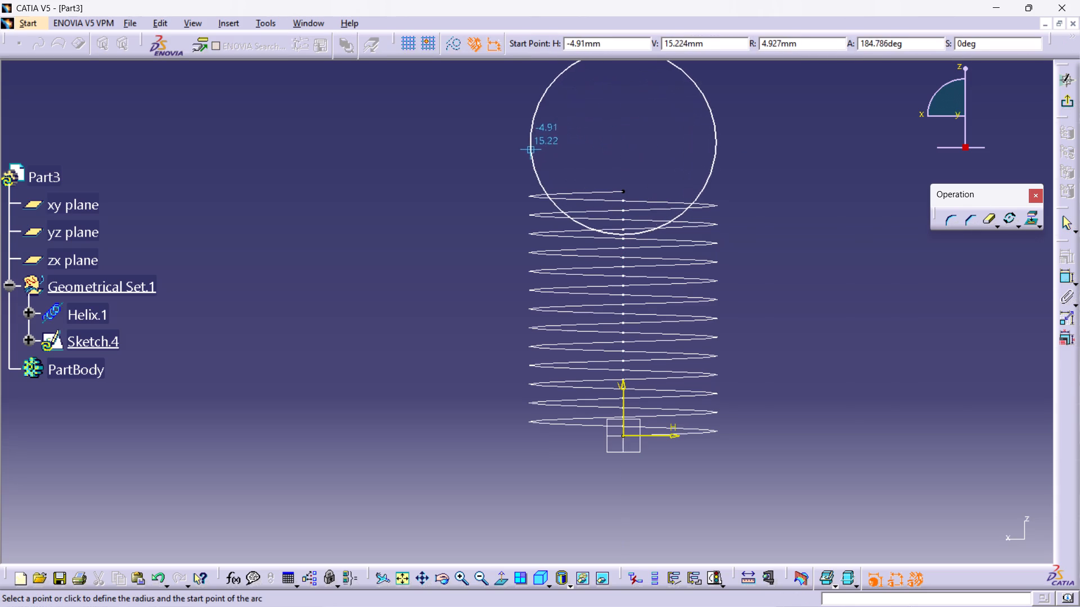
left_click(524, 133)
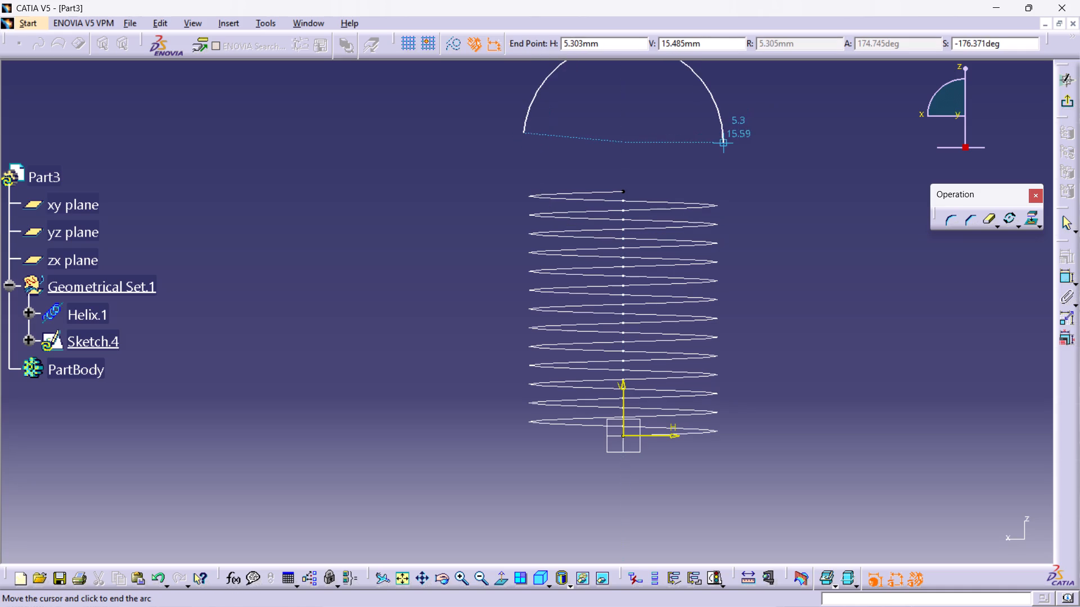
left_click(722, 147)
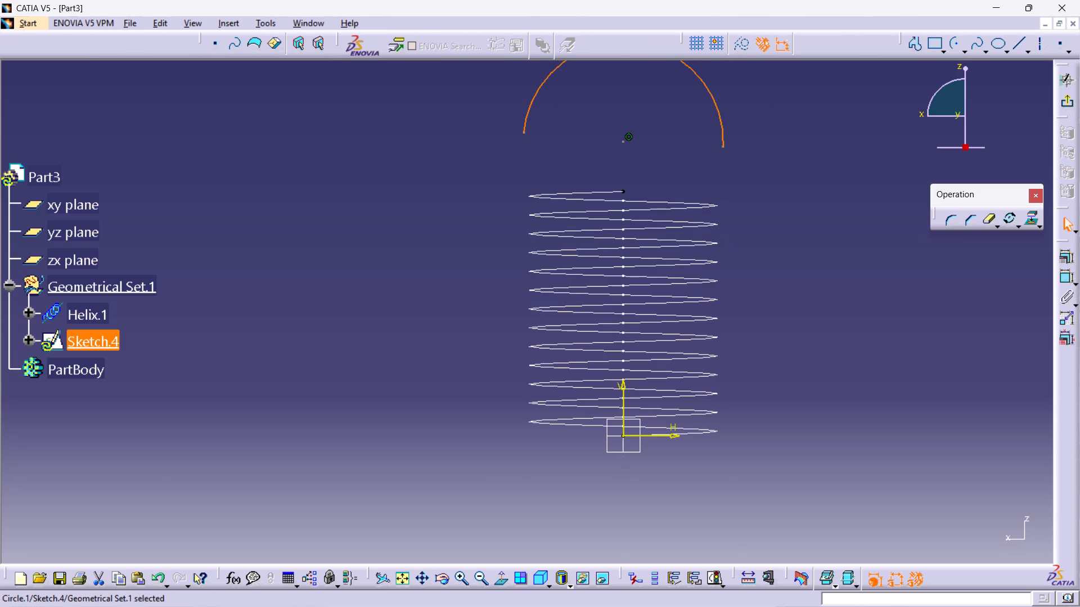
left_click(807, 211)
Draw a horizontal construction axis between the new arc and the top of the helix, extending past both sides of the arc.
double_click(1039, 47)
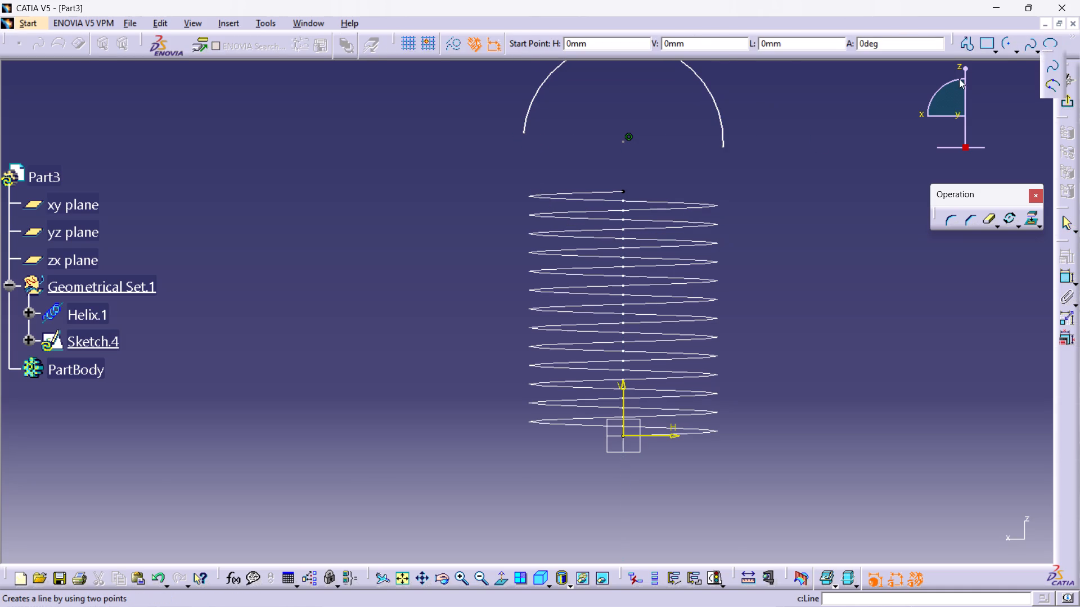
left_click(885, 142)
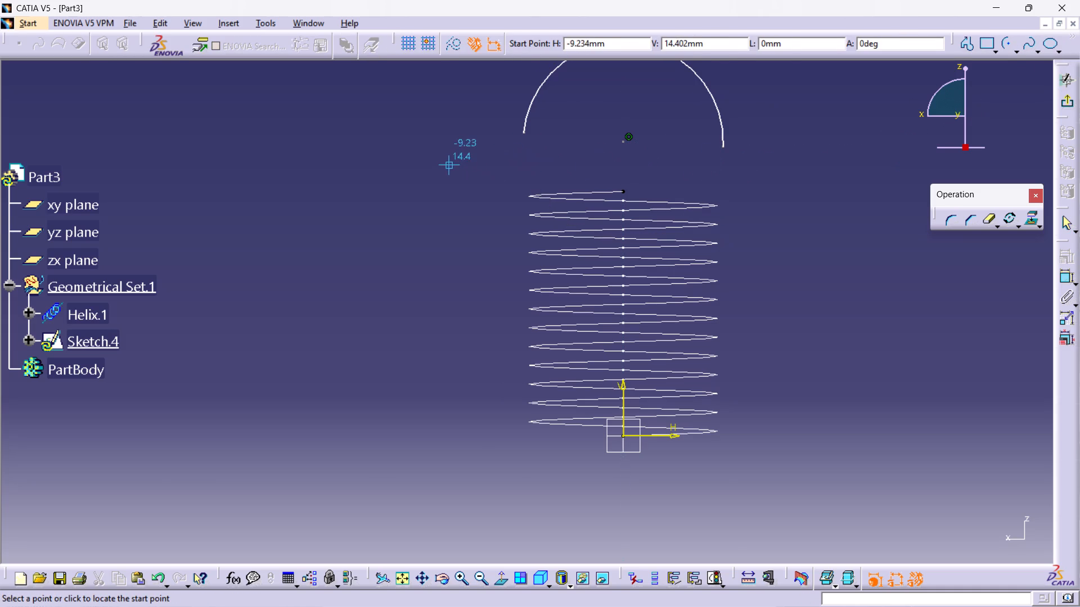
left_click(448, 170)
left_click(812, 168)
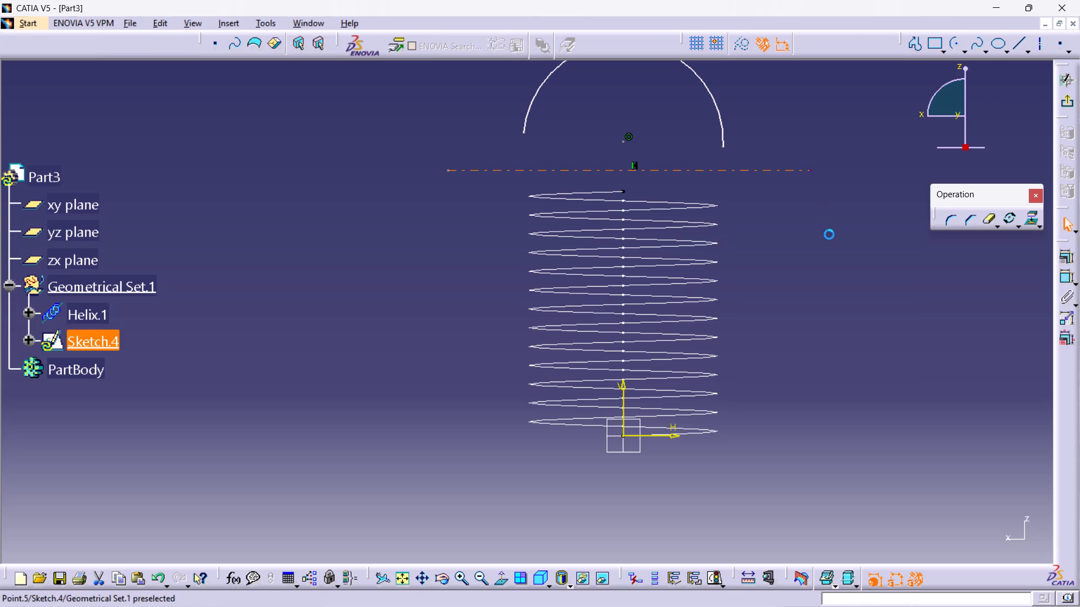
left_click(829, 234)
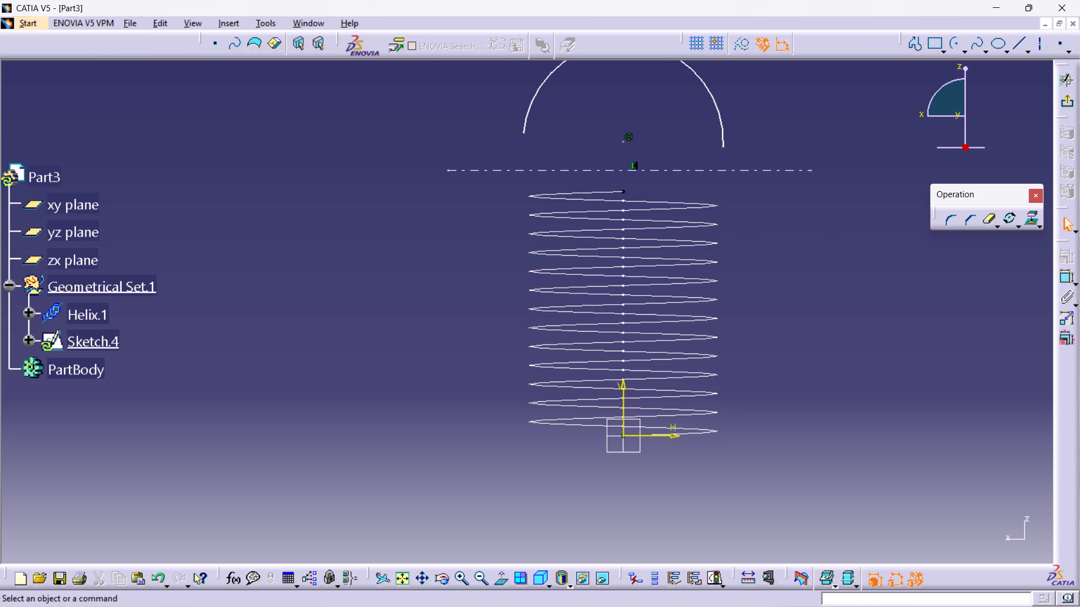
Constrain both endpoints of the arc coincident with the horizontal axis.
left_click(723, 148, "ctrl")
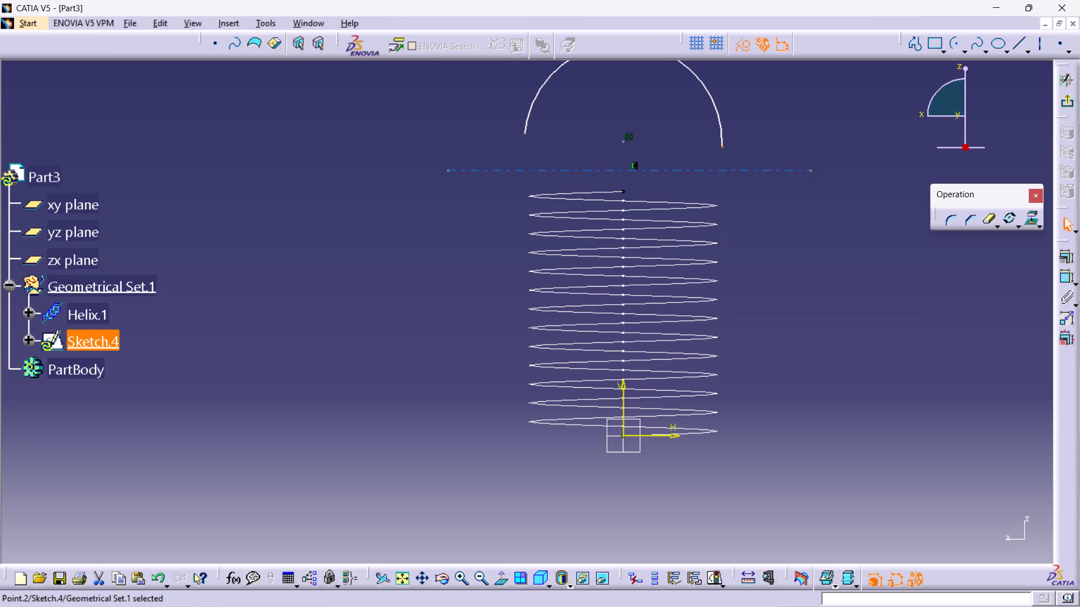
left_click(714, 171, "ctrl")
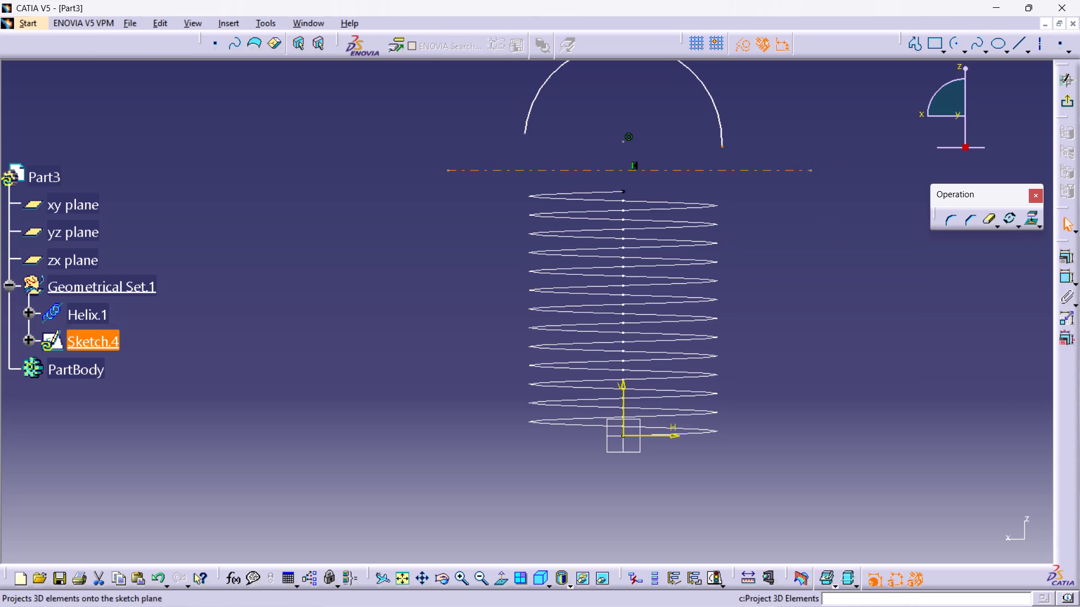
left_click(1066, 256)
left_click(992, 408)
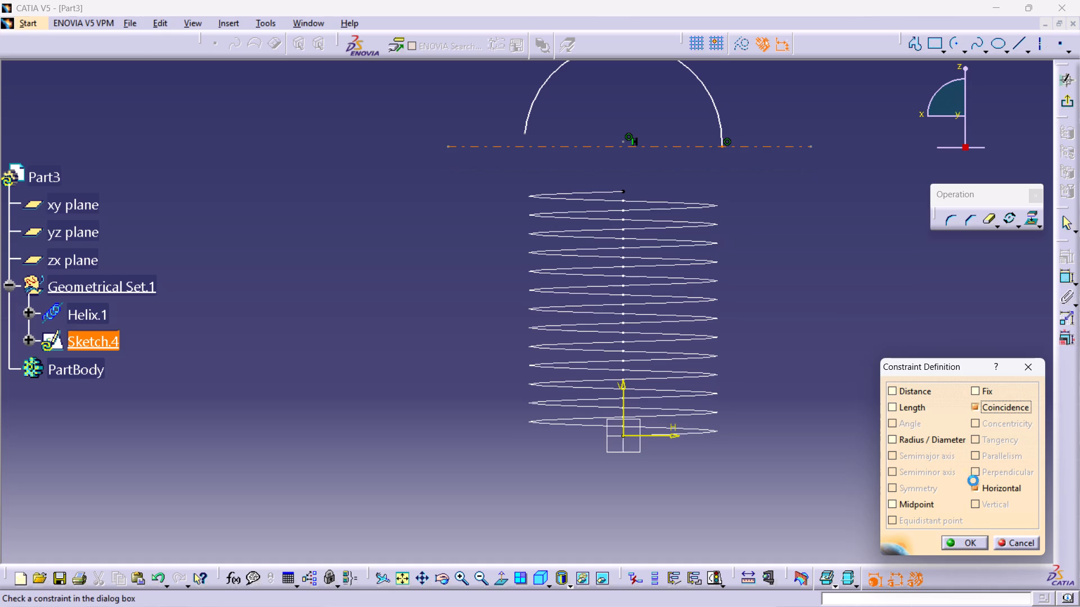
left_click(979, 547)
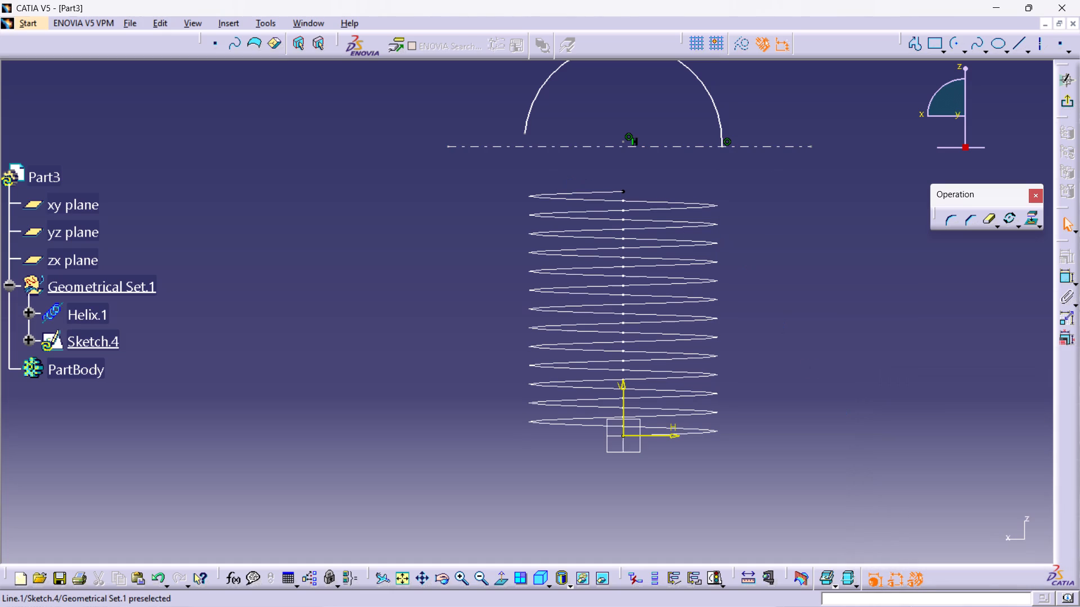
left_click(525, 133, "ctrl")
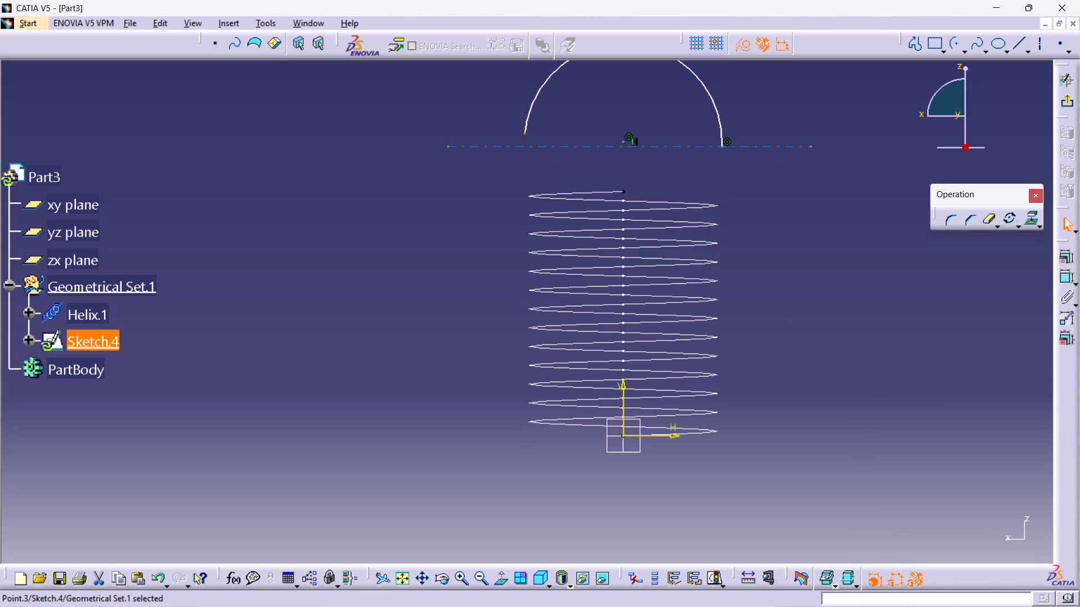
left_click(525, 145, "ctrl")
left_click(1067, 255)
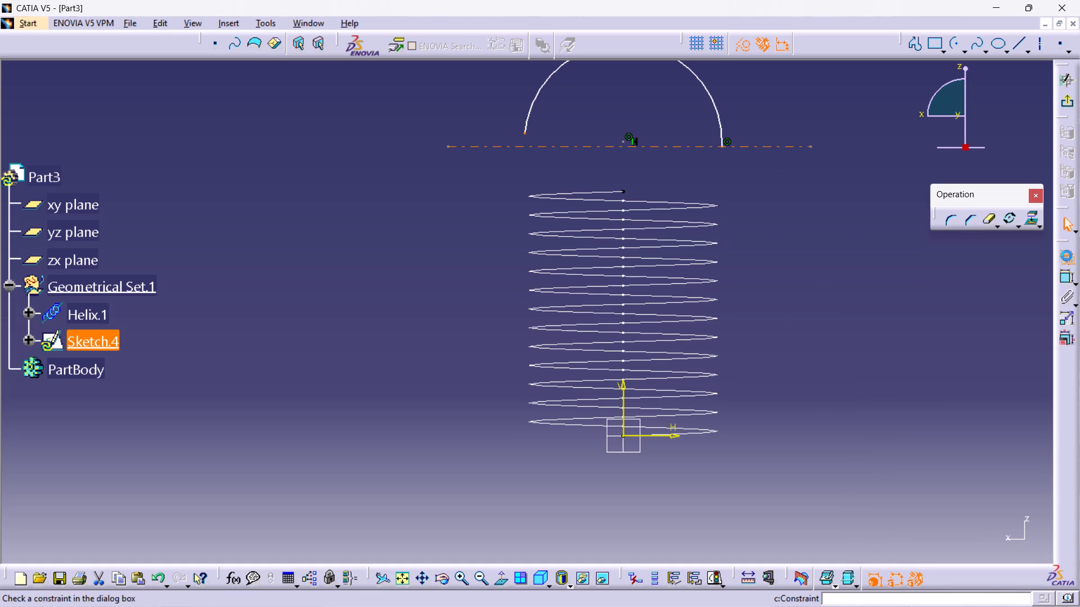
left_click(997, 409)
left_click(977, 540)
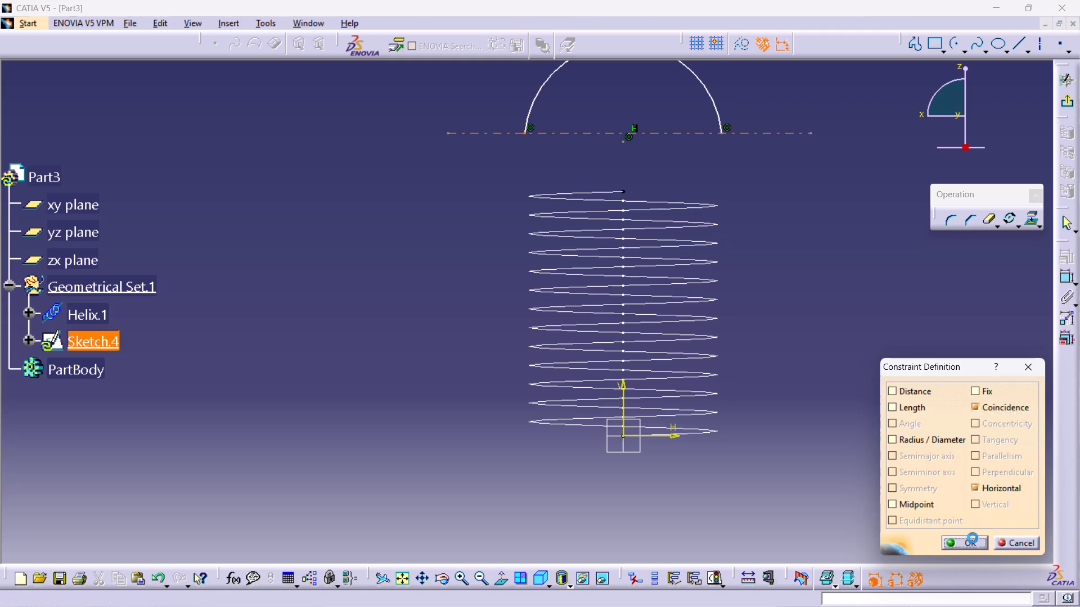
left_click(834, 319)
Dimension the arc's radius and set it to 4 mm.
middle_click_drag(800, 237, 780, 280)
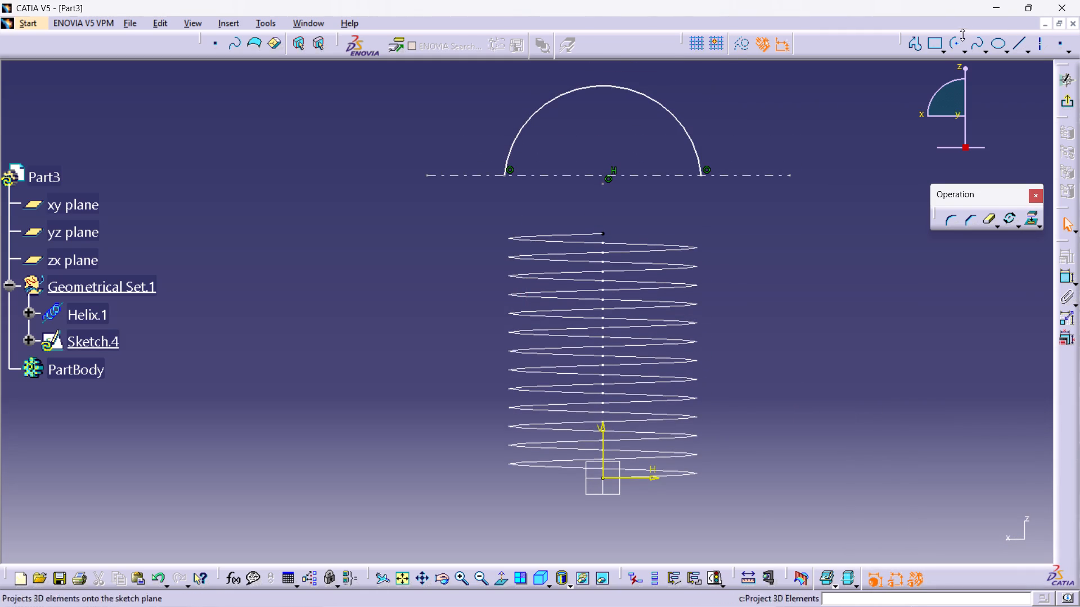
double_click(1063, 283)
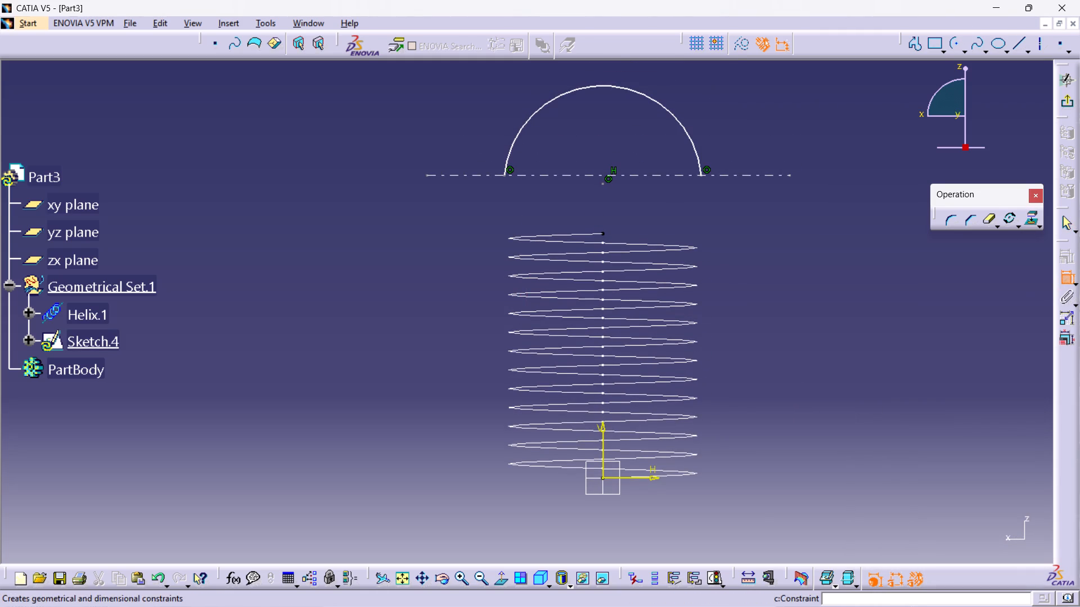
left_click(688, 138)
left_click(723, 119)
double_click(722, 121)
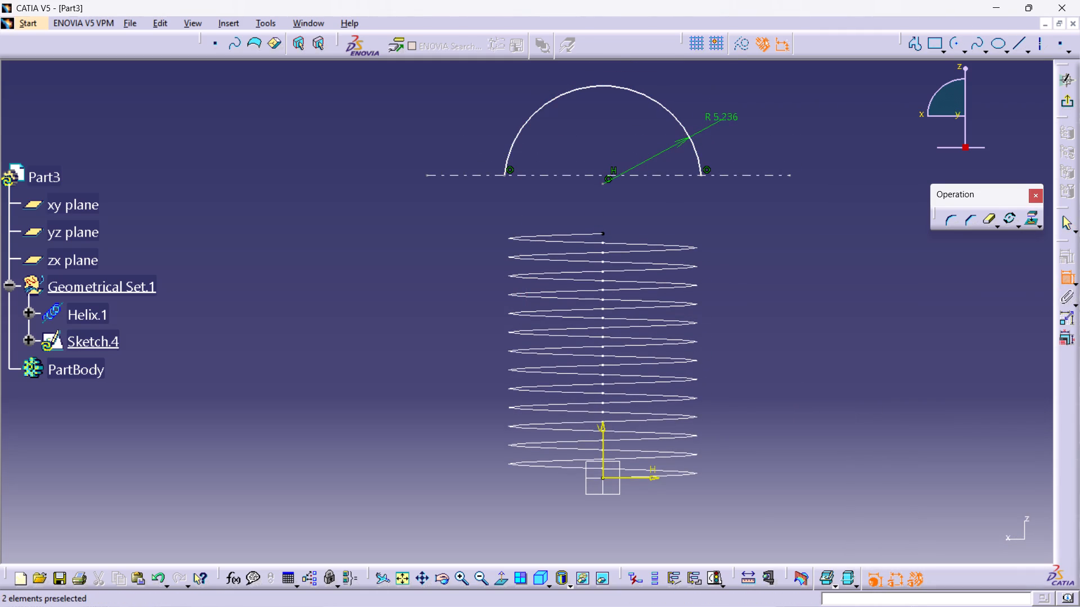
key("4")
key("Return")
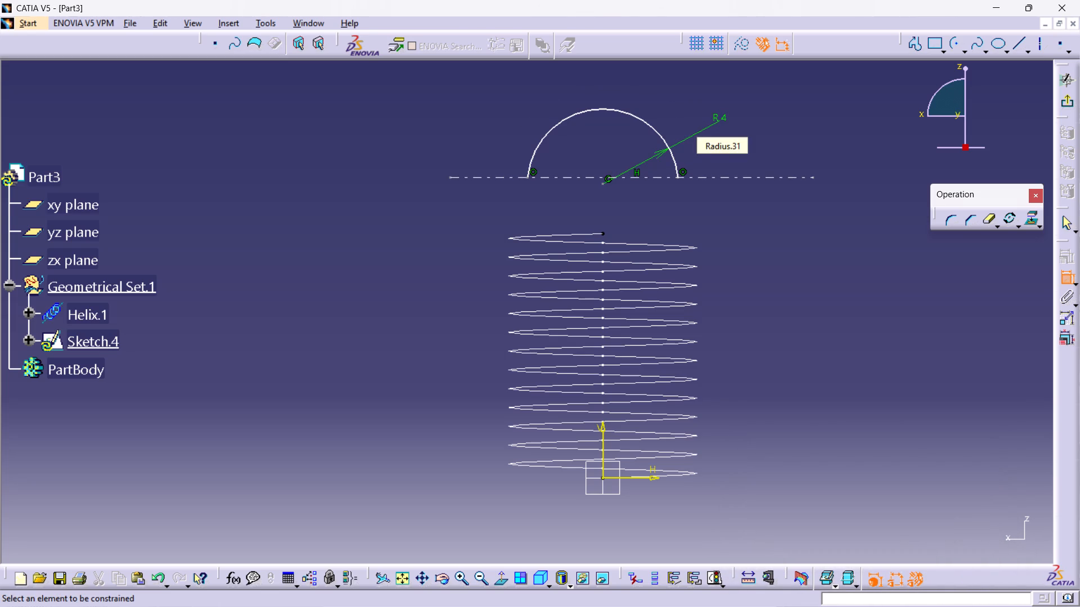
left_click(768, 254)
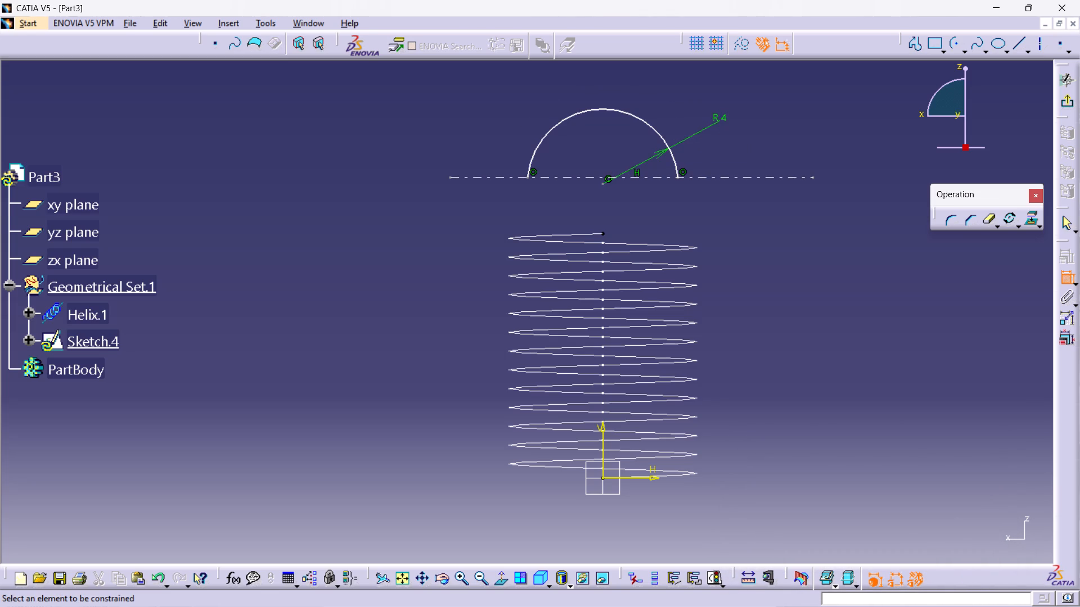
Dimension the vertical distance from the sketch's horizontal axis to the construction axis above the helix and set it to 14 mm.
left_click(732, 179)
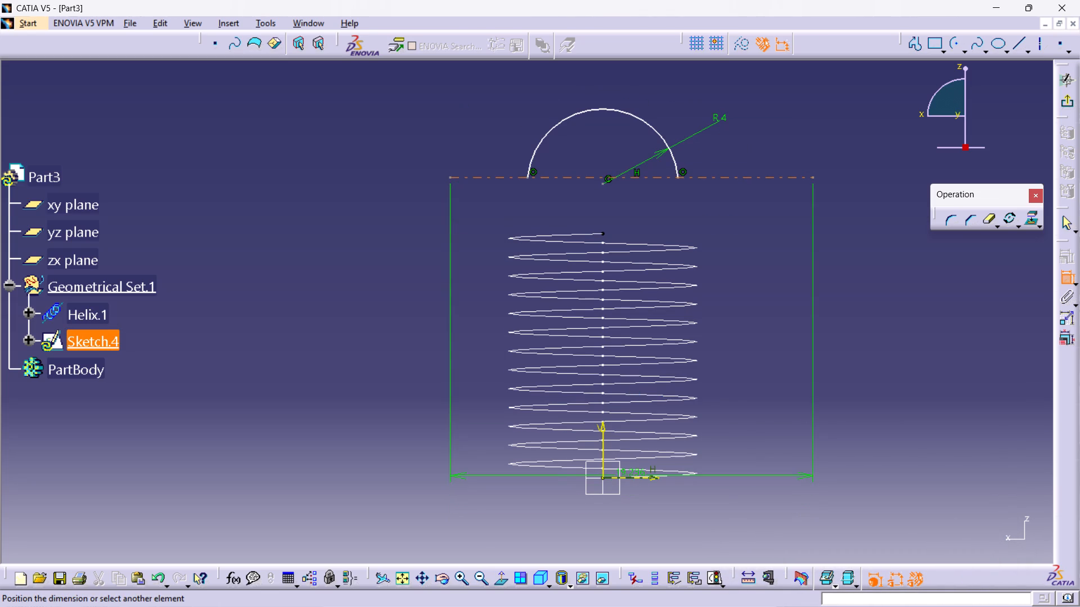
left_click(632, 479)
left_click(766, 339)
double_click(775, 339)
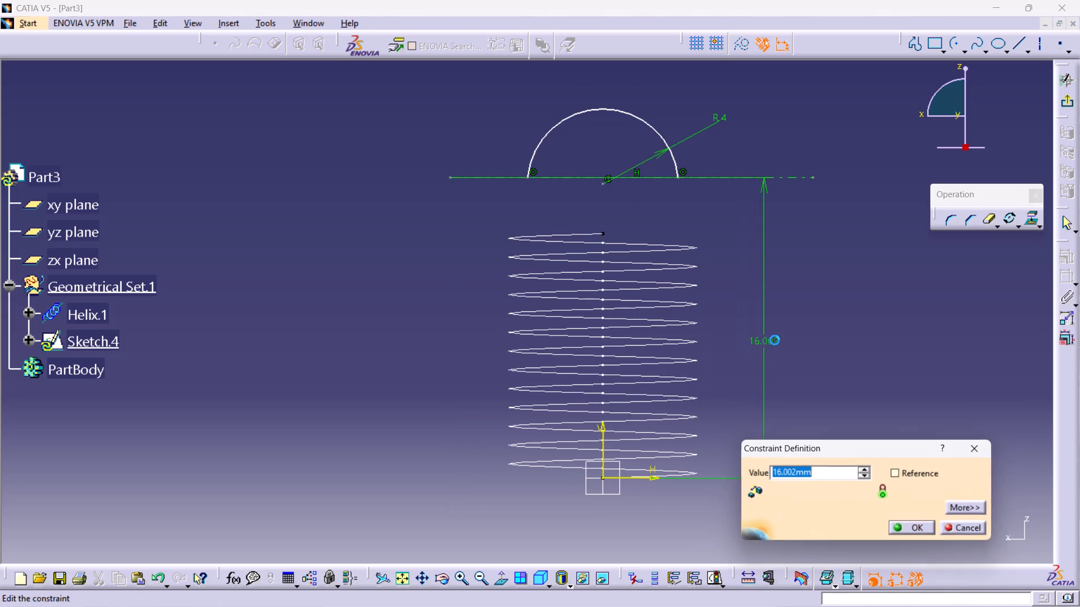
type("14")
key("Return")
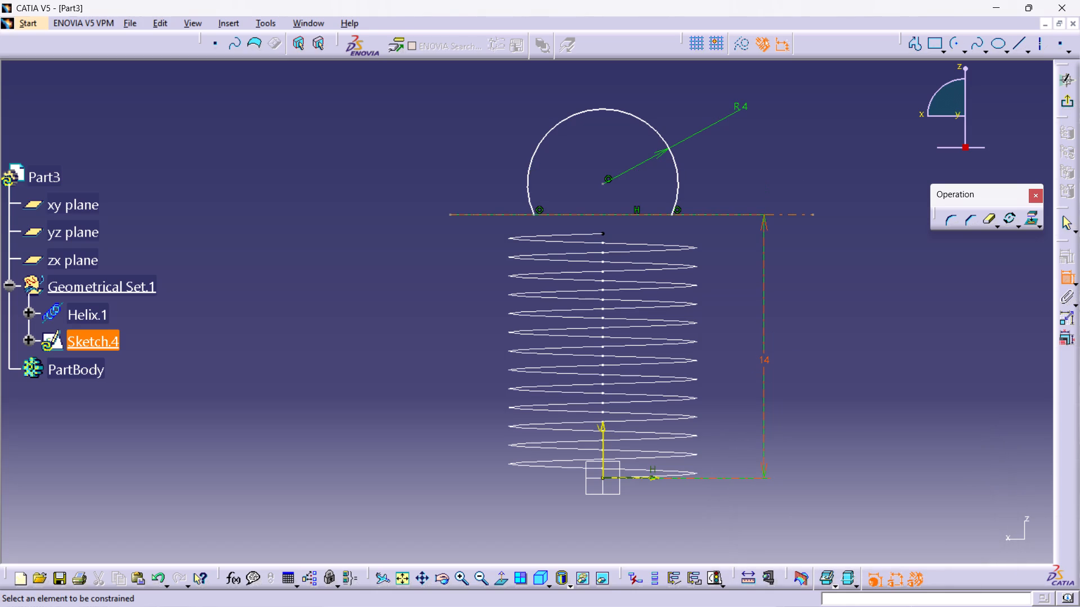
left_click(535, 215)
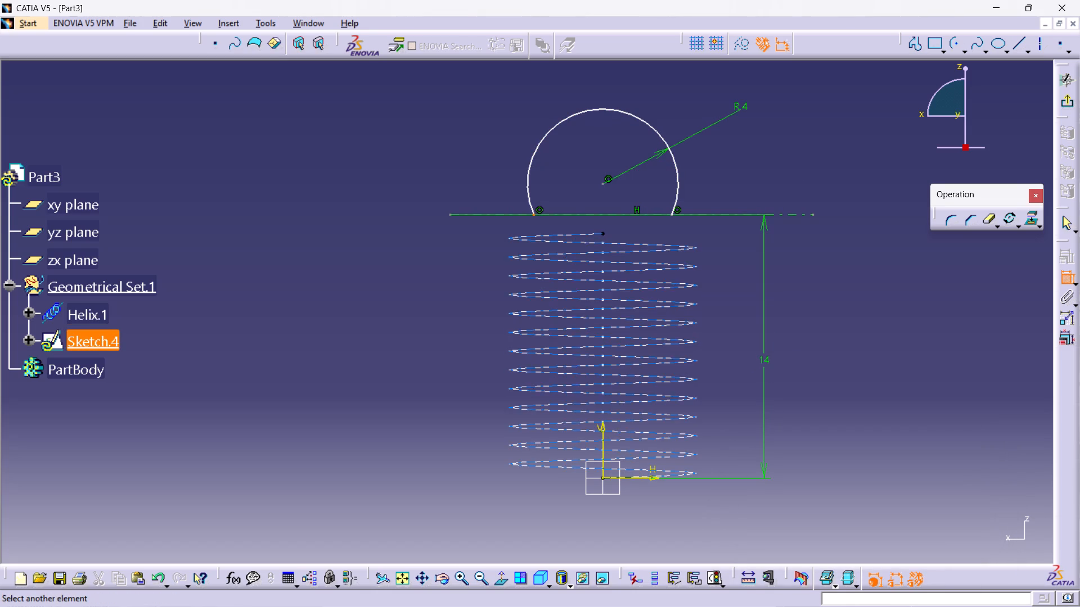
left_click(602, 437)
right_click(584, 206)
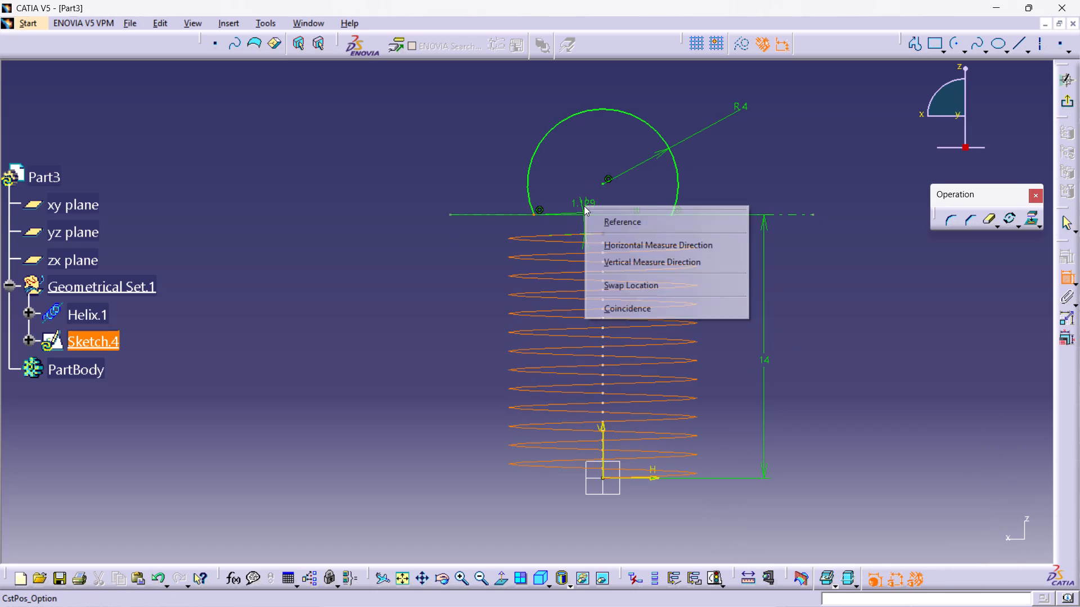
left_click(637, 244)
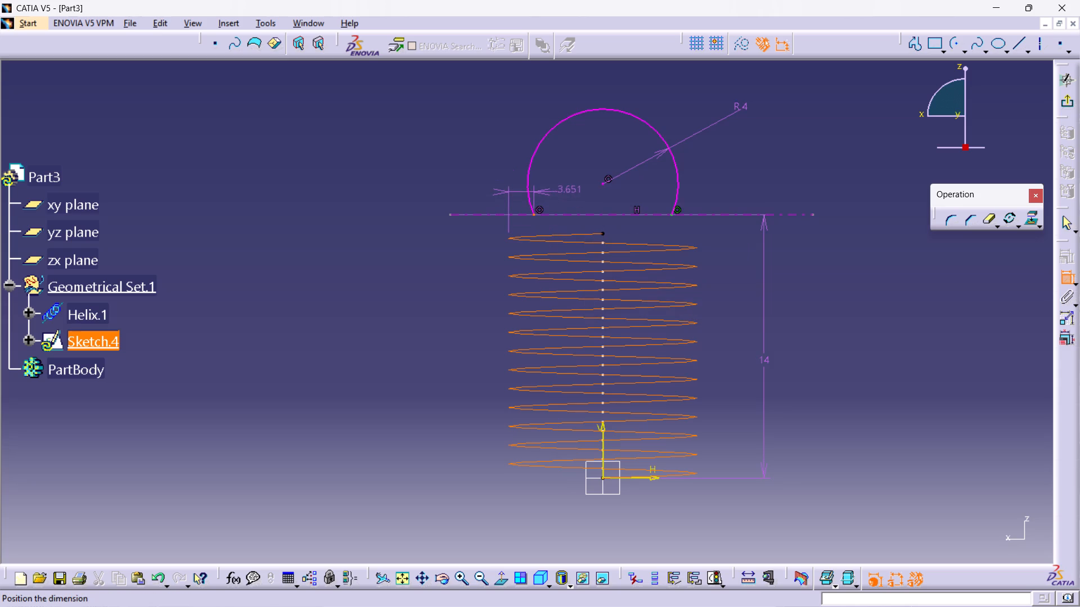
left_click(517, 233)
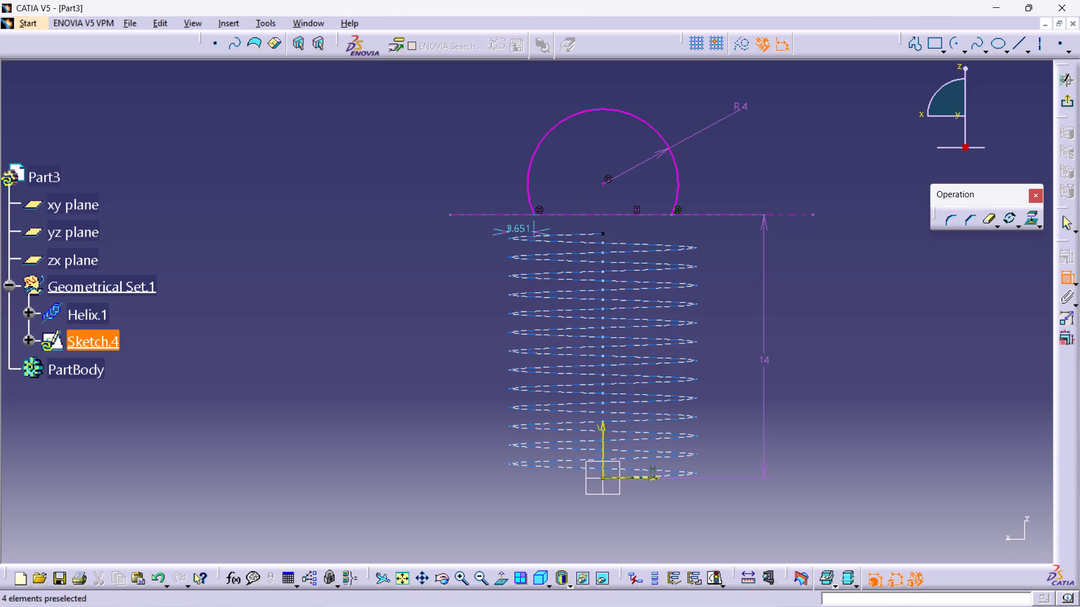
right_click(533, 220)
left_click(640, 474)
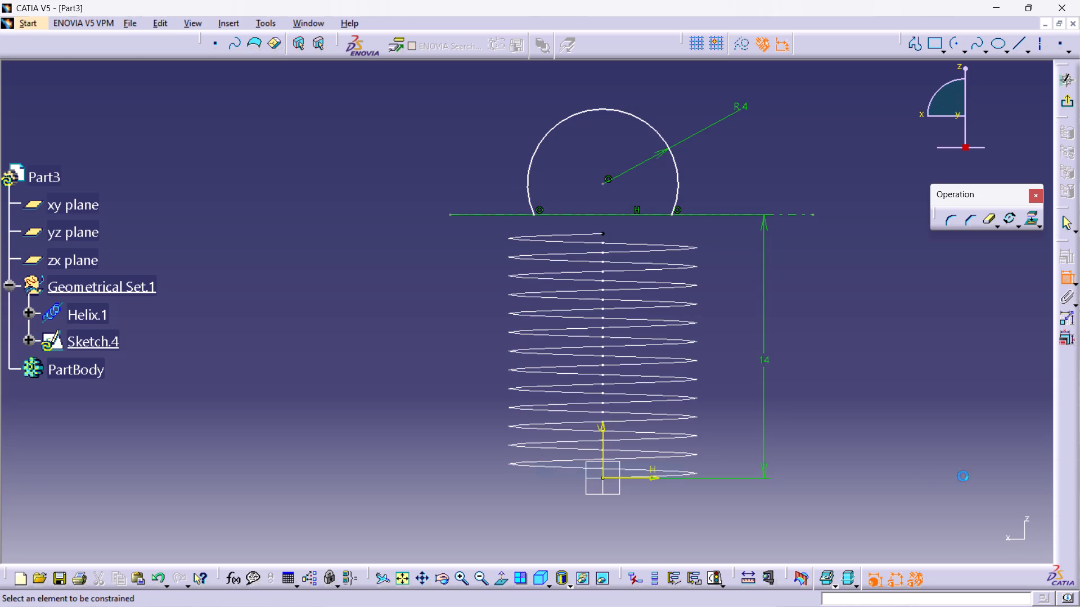
Dimension the horizontal distance from one arc endpoint to the vertical axis, set it to 4 mm, and exit the sketch.
left_click(670, 214)
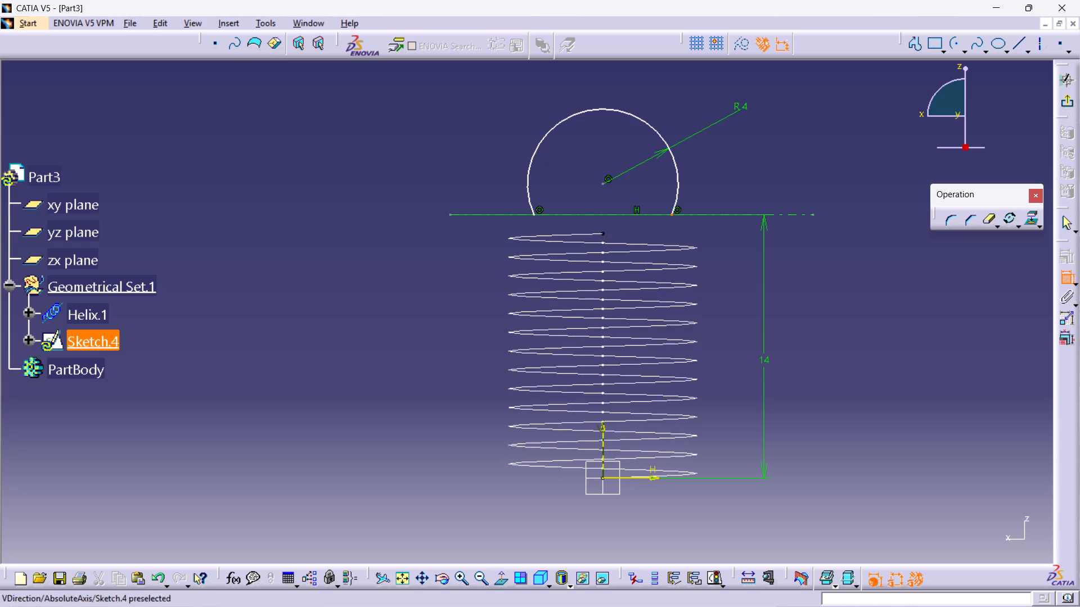
left_click(600, 428)
triple_click(648, 232)
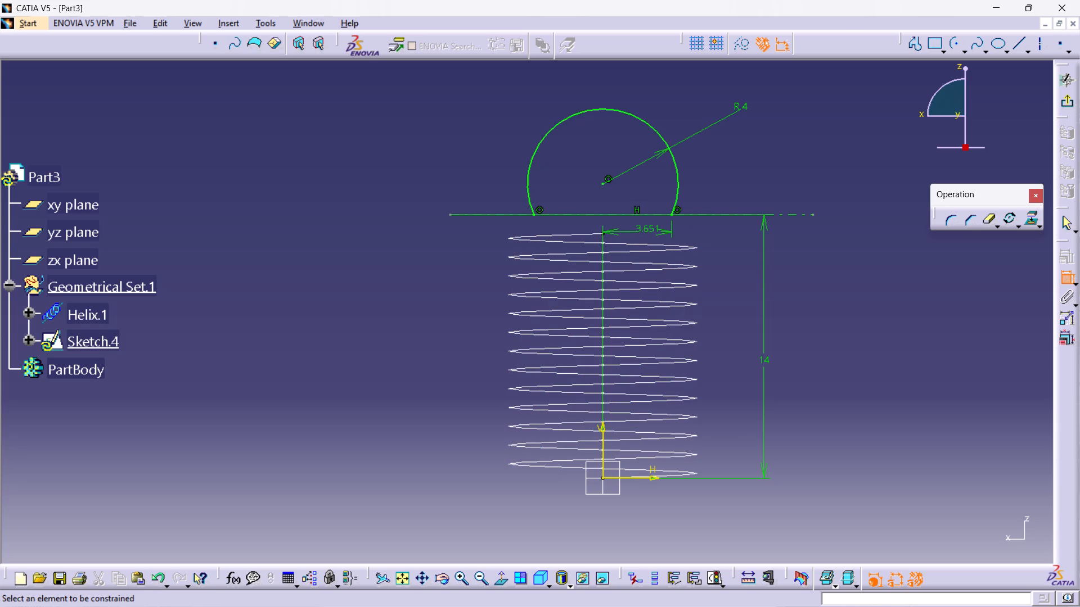
double_click(648, 232)
double_click(648, 232)
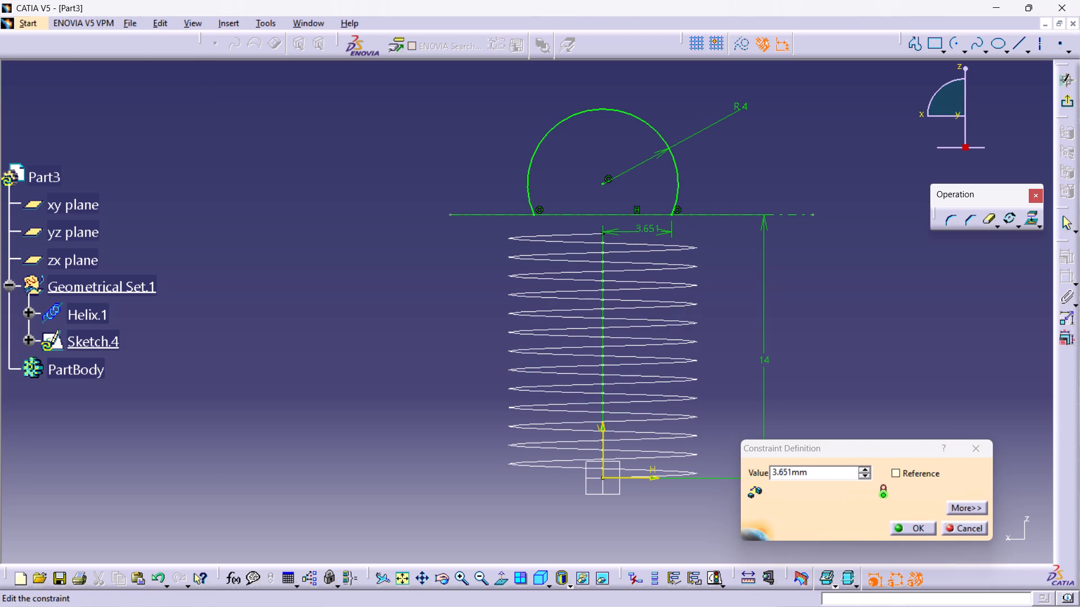
key("4")
key("Return")
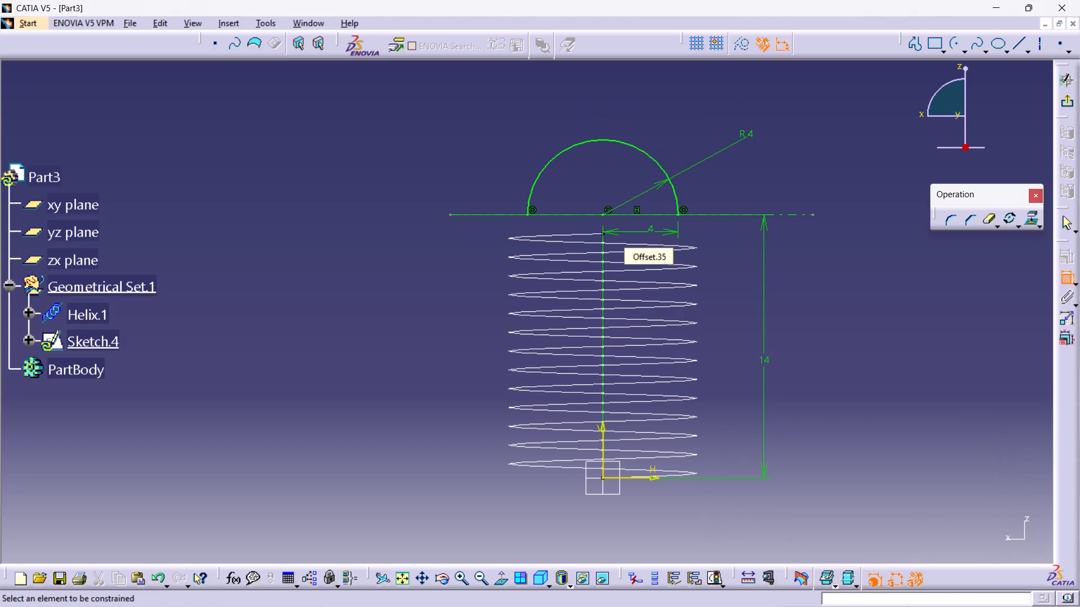
left_click(747, 232)
middle_click_drag(747, 247, 745, 219)
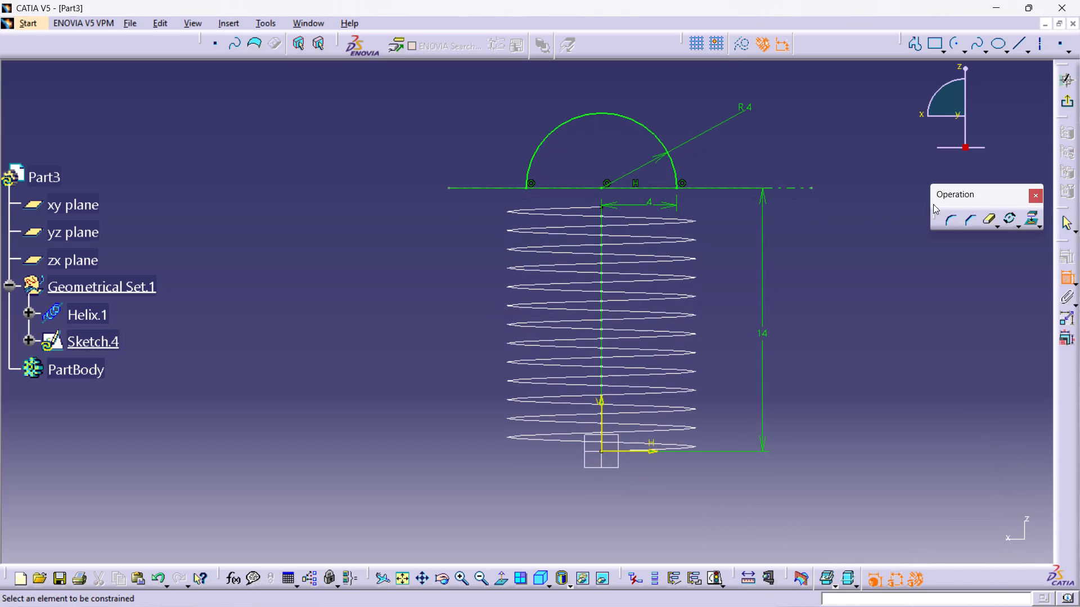
left_click(1068, 96)
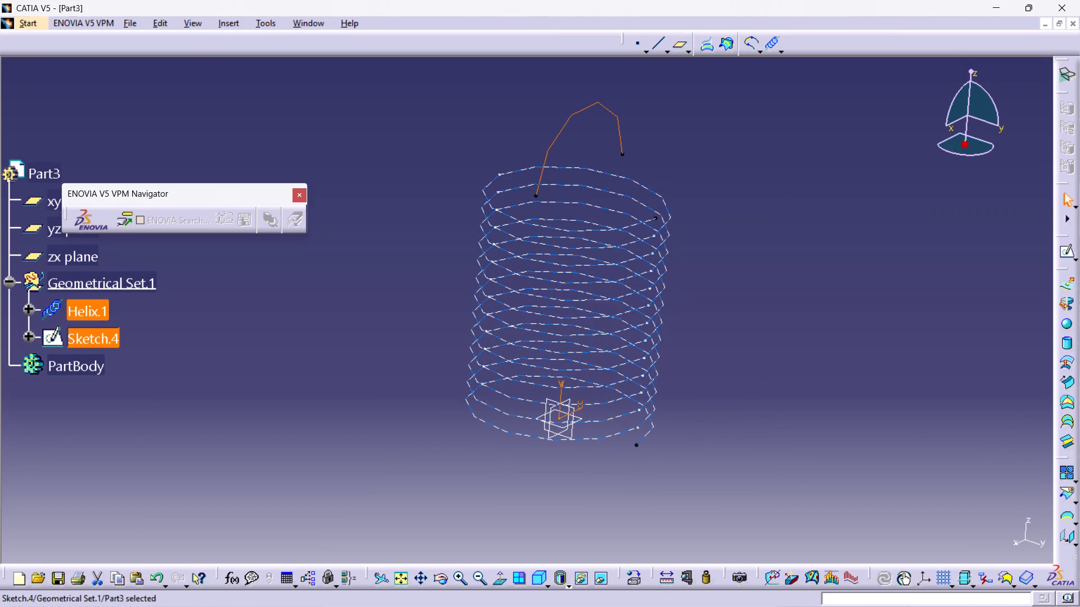
left_click(831, 355)
Create a sketch on the zx plane and draw a downward arc of about 5.2 mm radius, centred about 3 mm below the origin.
left_click(549, 433)
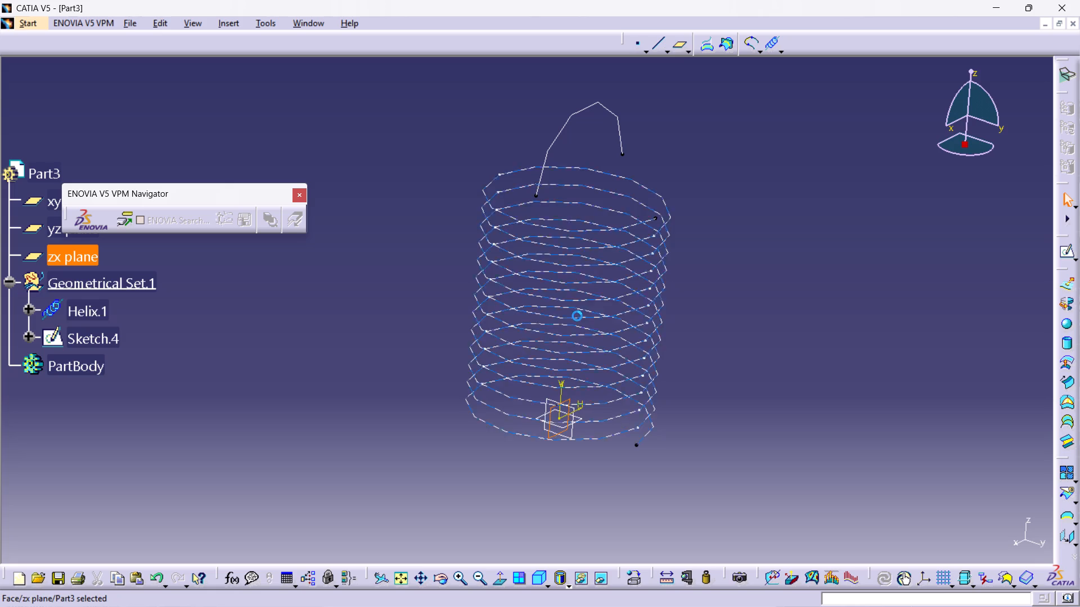
left_click(1066, 256)
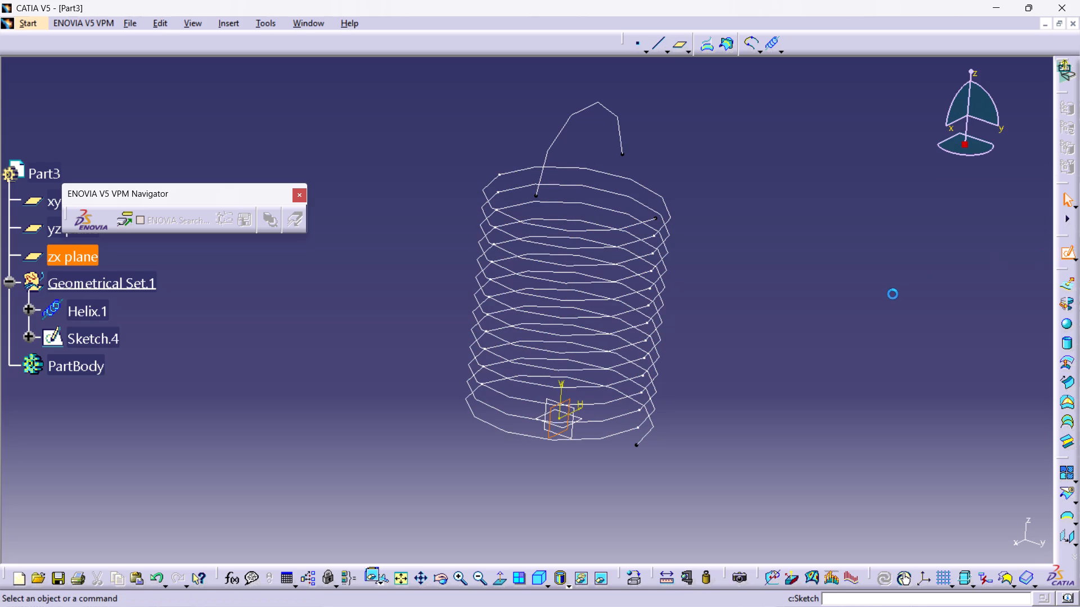
middle_click_drag(747, 364, 728, 334)
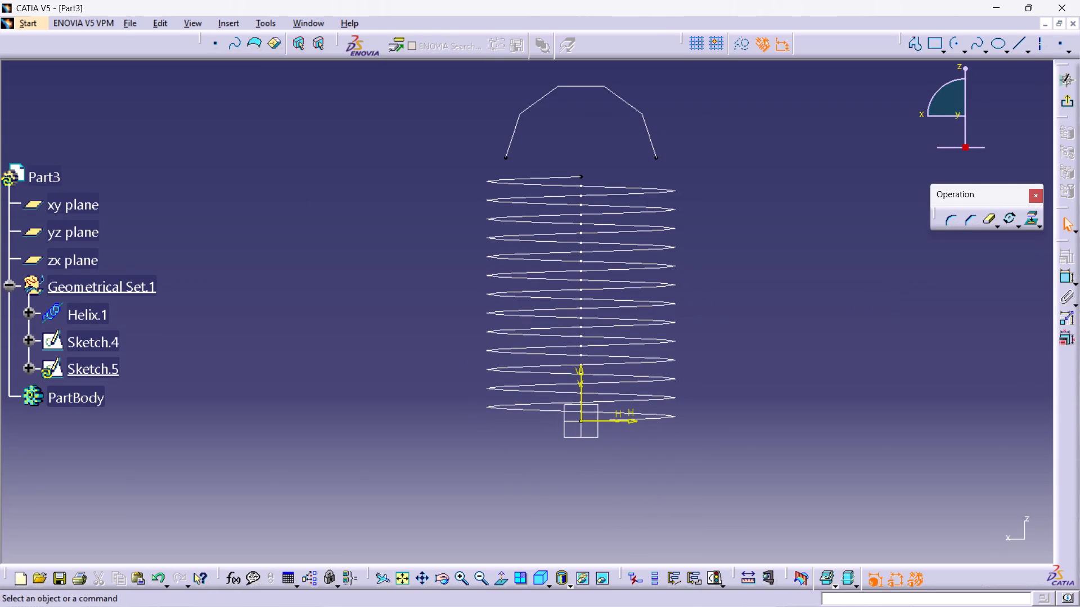
left_click(959, 46)
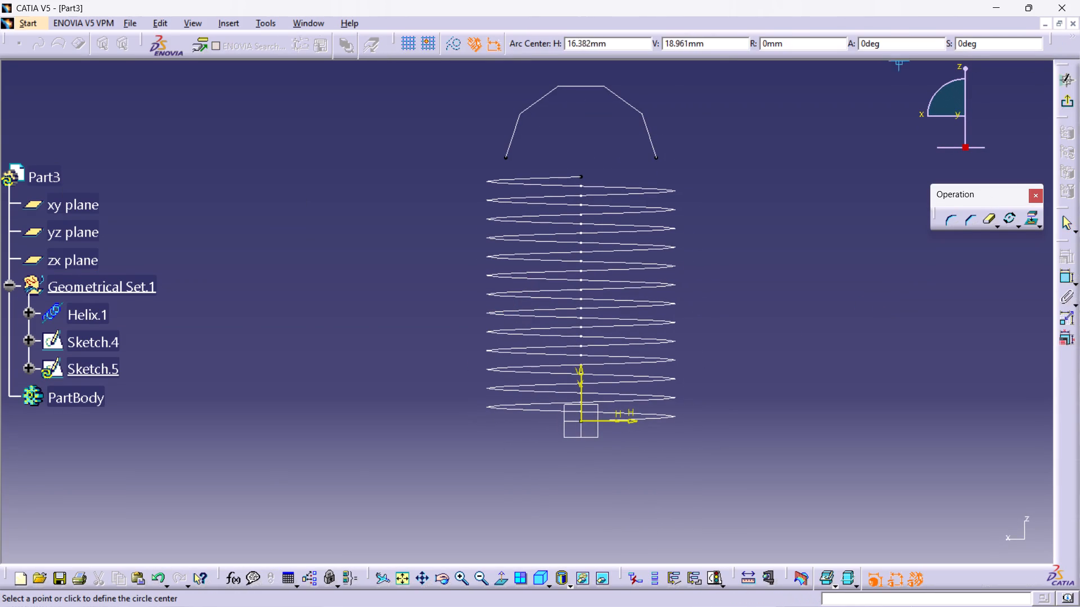
left_click(581, 478)
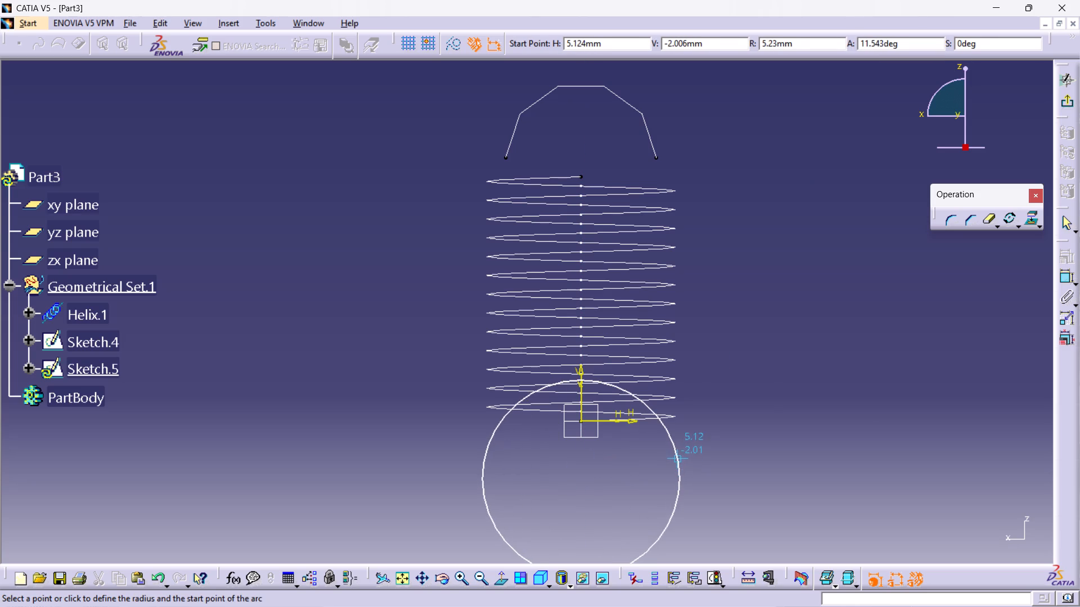
left_click(678, 457)
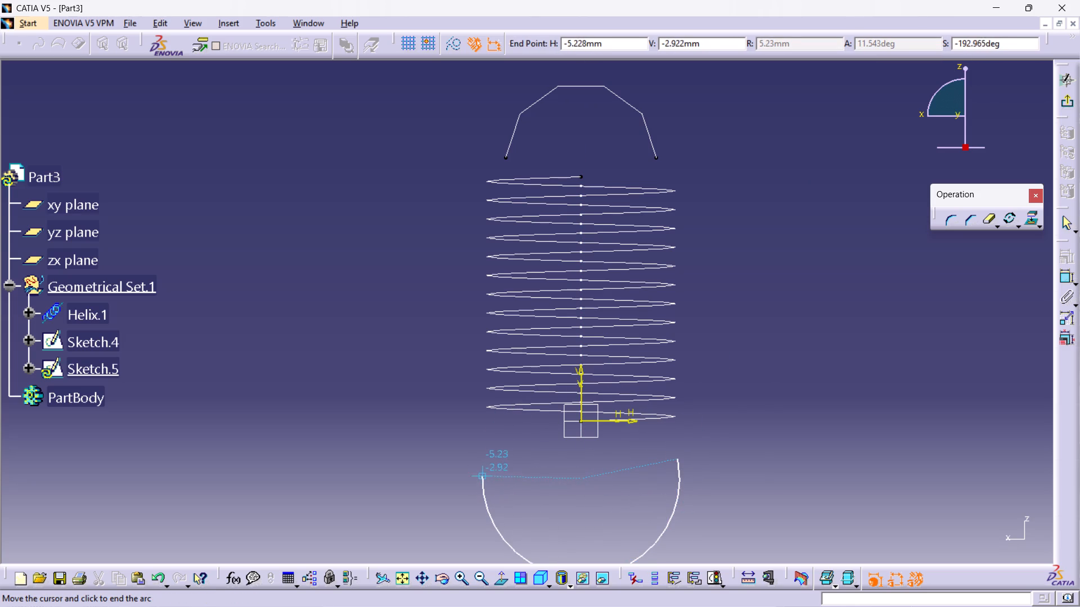
left_click(478, 459)
Draw a horizontal construction axis about 27 mm long between the helix's bottom end and the new arc, extending past both arc ends.
middle_click_drag(878, 452, 865, 409)
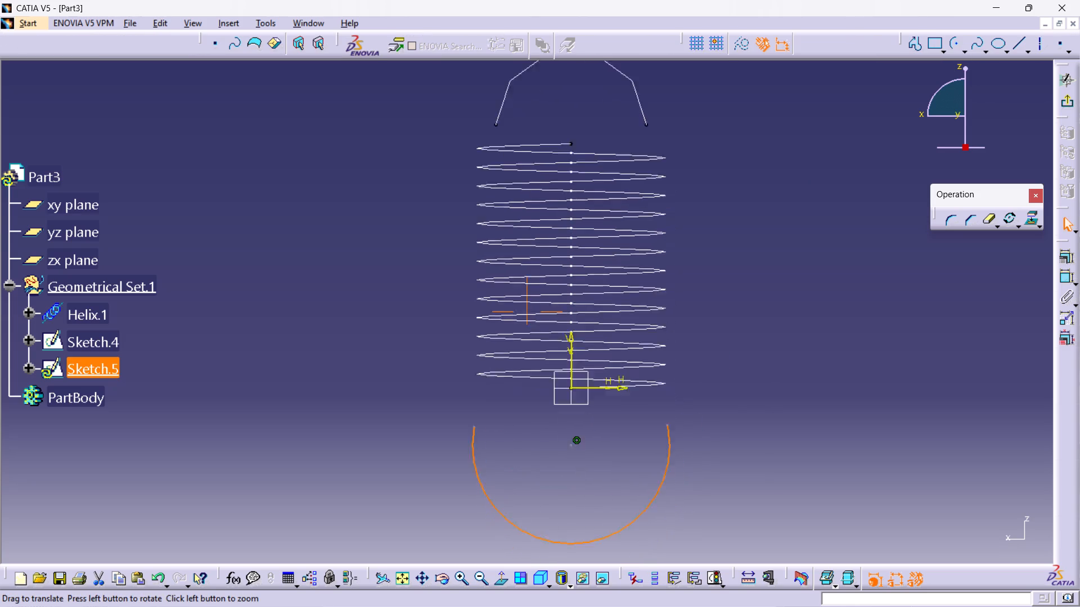
middle_click_drag(865, 409, 813, 280)
left_click(1045, 44)
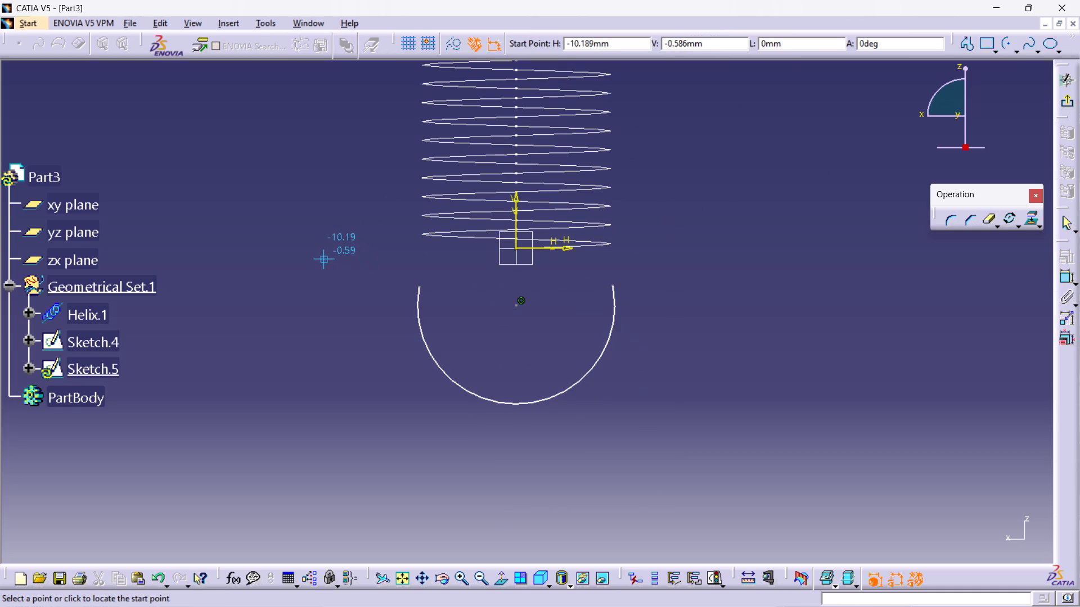
left_click(285, 271)
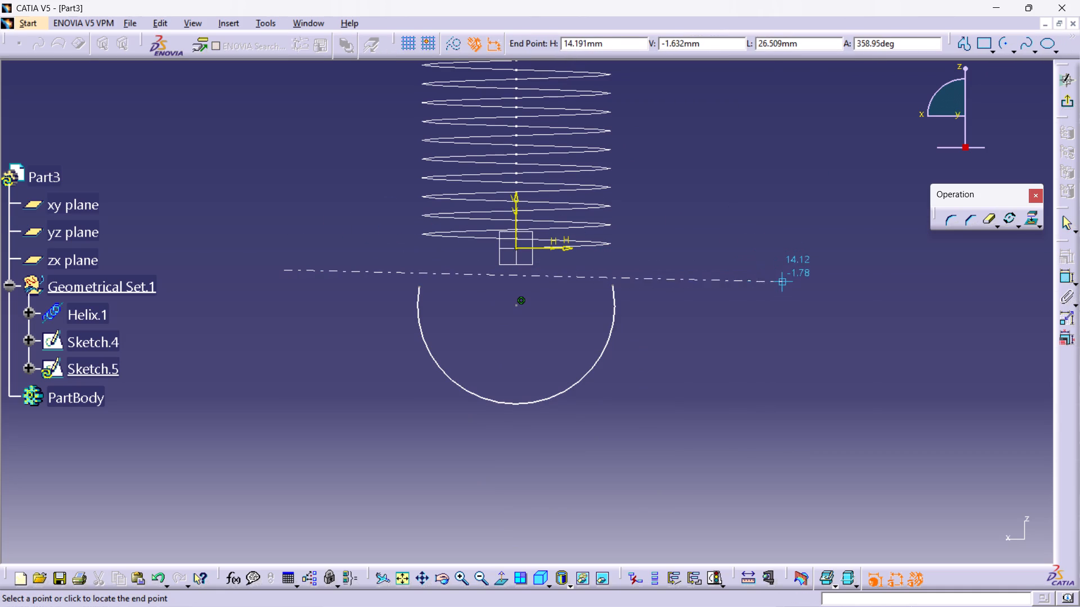
left_click(785, 270)
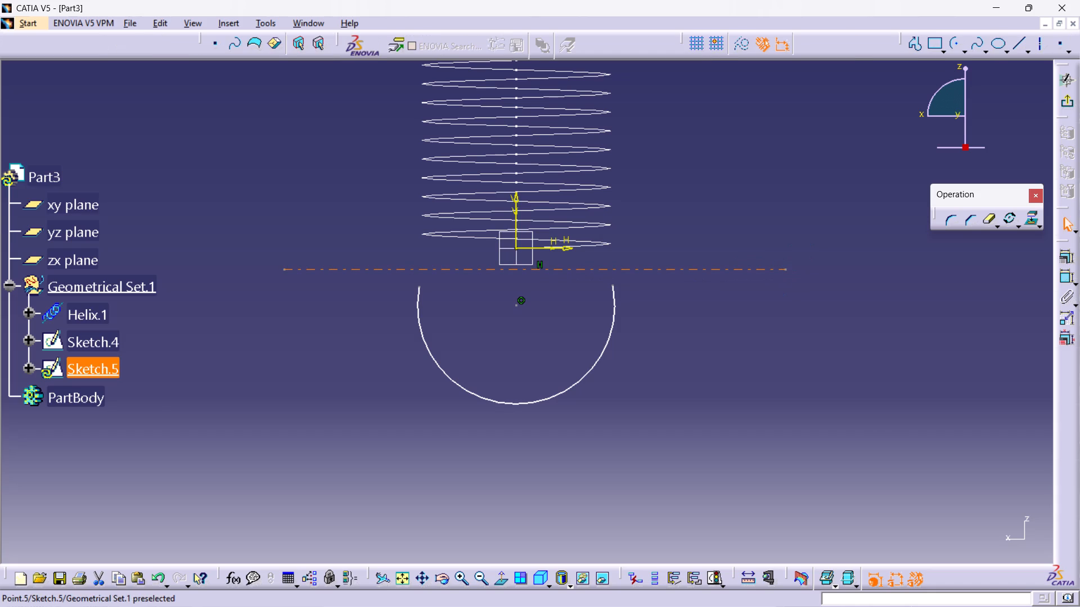
left_click(781, 337)
Constrain both endpoints of the lower arc coincident with the horizontal construction axis.
left_click(613, 286, "ctrl")
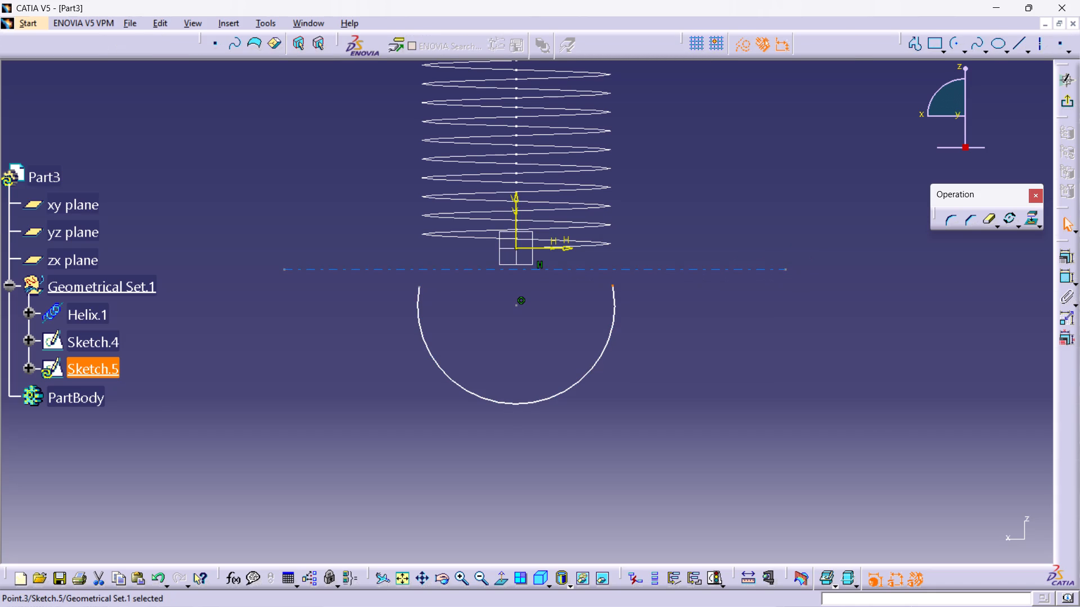
left_click(627, 268, "ctrl")
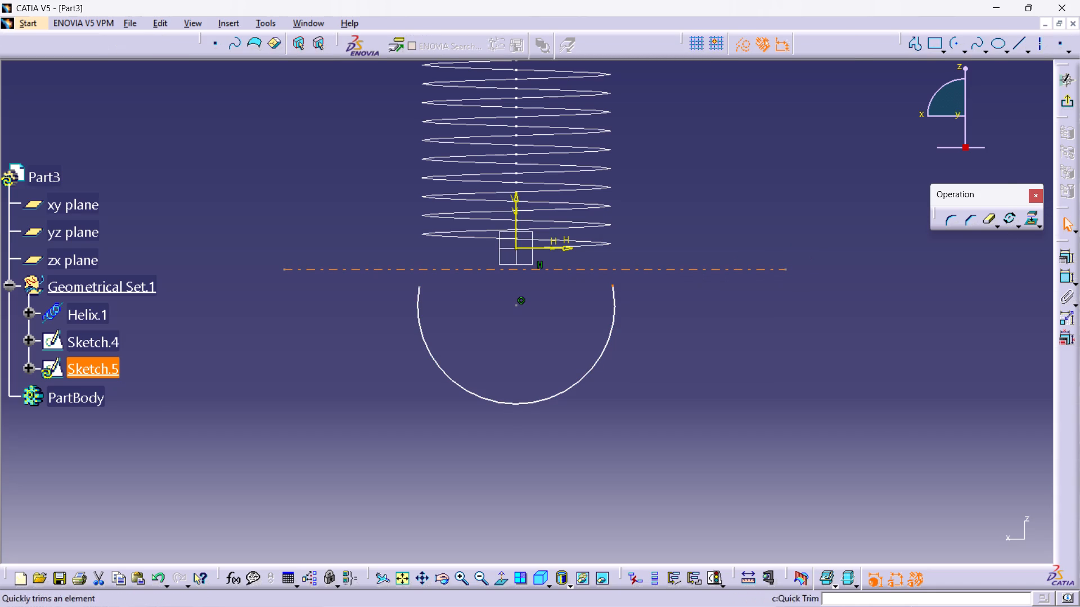
left_click(1069, 258)
left_click(987, 407)
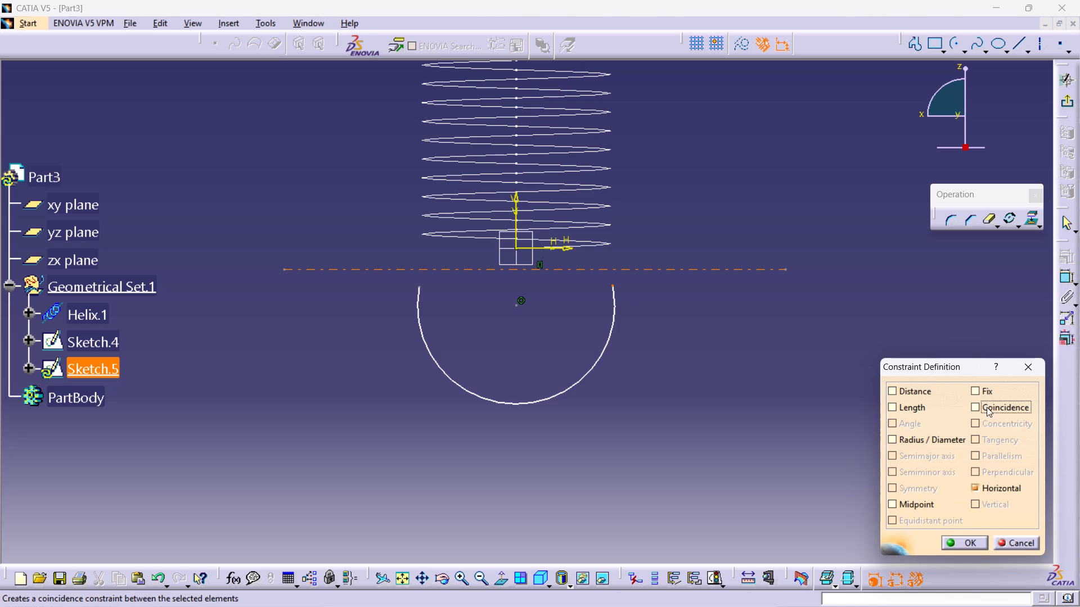
double_click(942, 533)
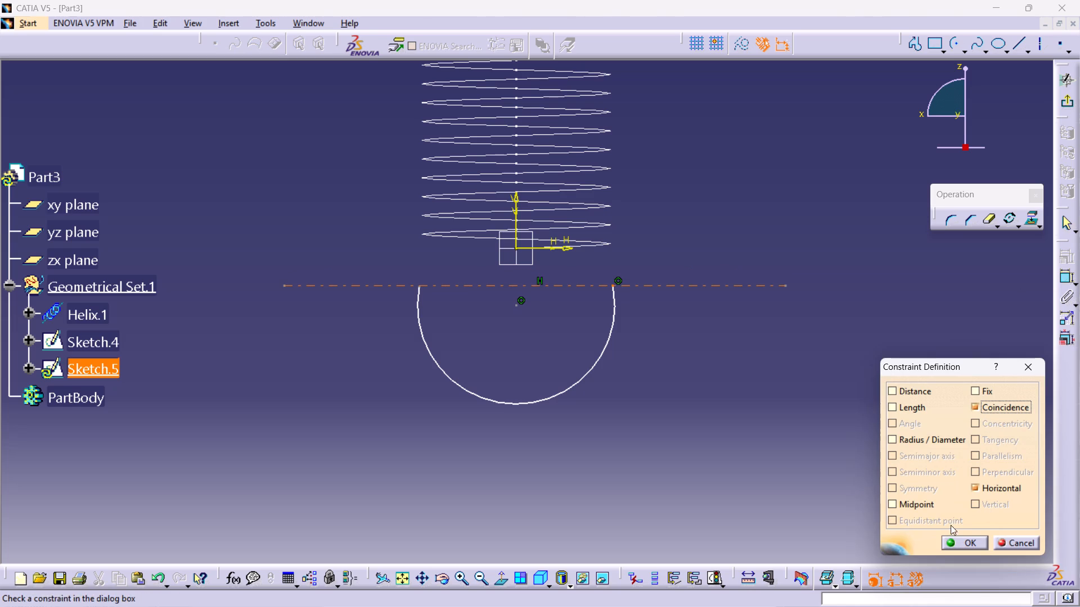
left_click(956, 539)
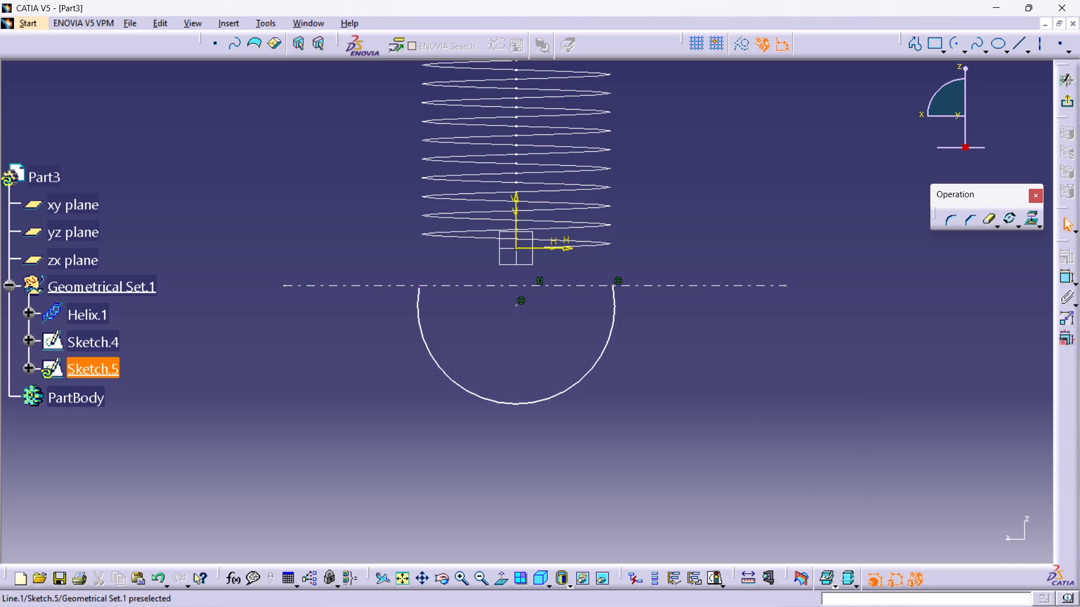
left_click(418, 286, "ctrl")
left_click(431, 284, "ctrl")
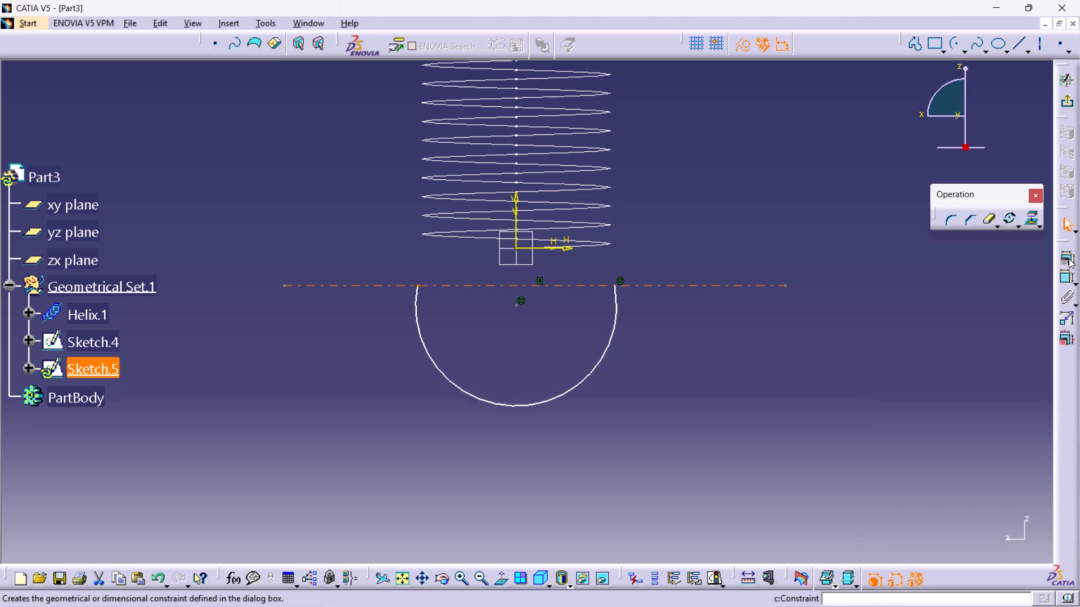
left_click(1060, 255)
left_click(984, 408)
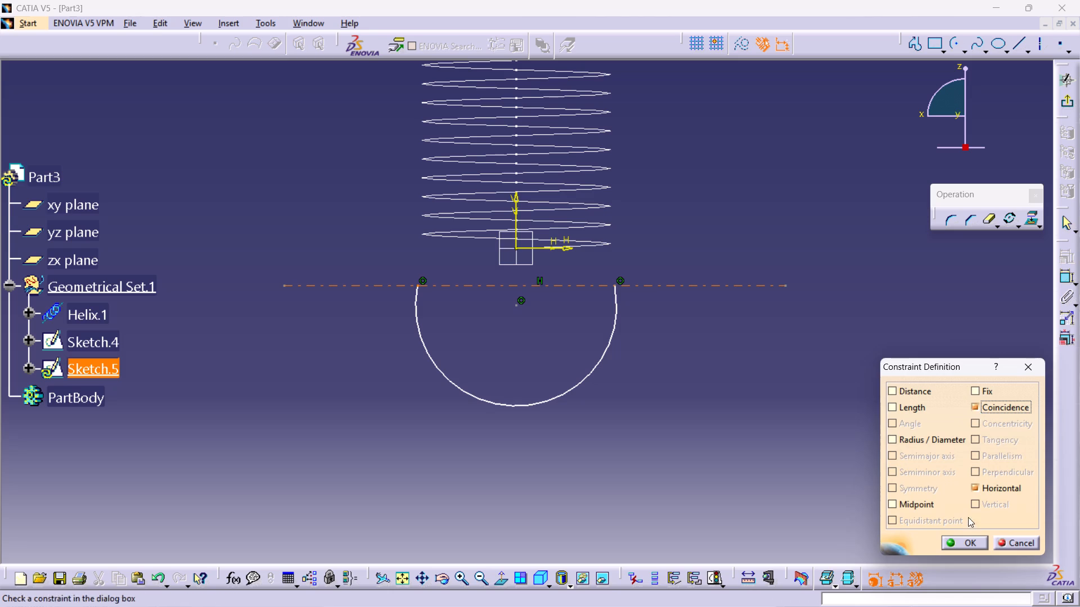
left_click(969, 543)
left_click(871, 481)
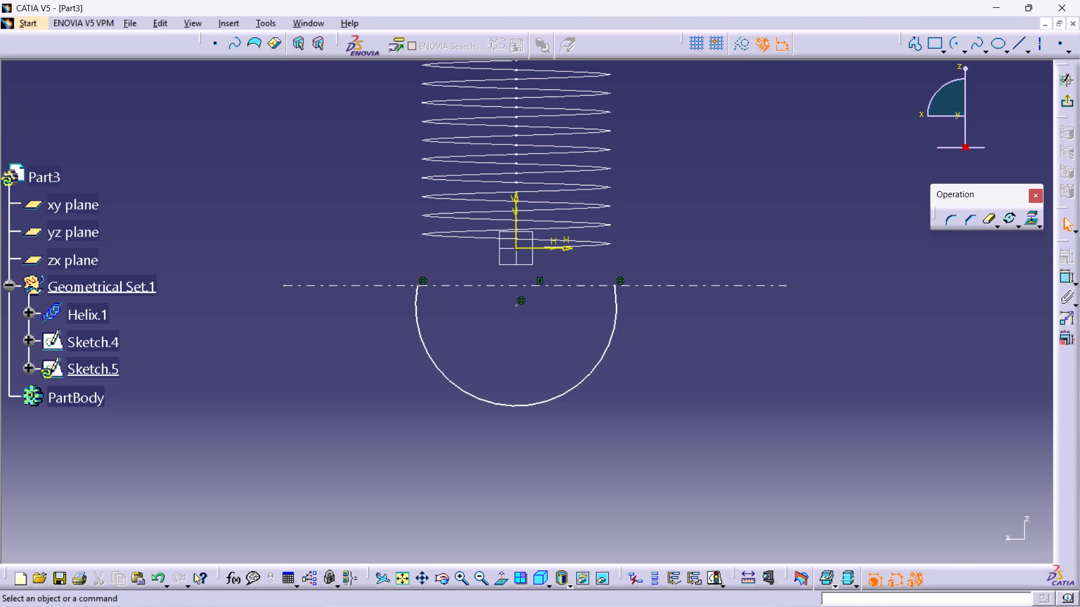
Dimension the lower arc's radius and set it to 4 mm.
double_click(1064, 273)
left_click(593, 372)
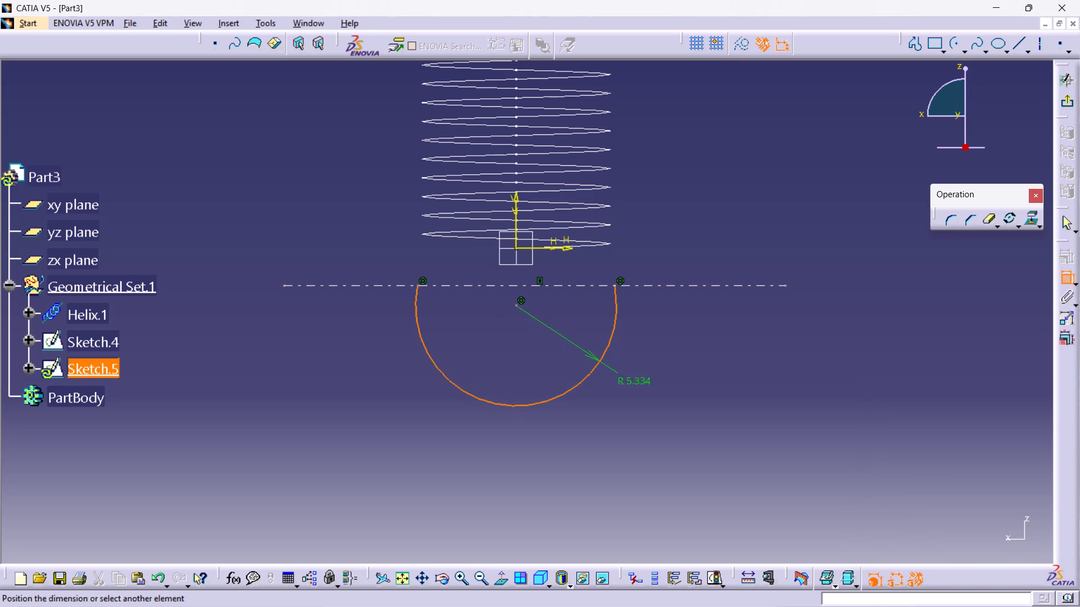
left_click(642, 384)
double_click(651, 384)
key("4")
key("Return")
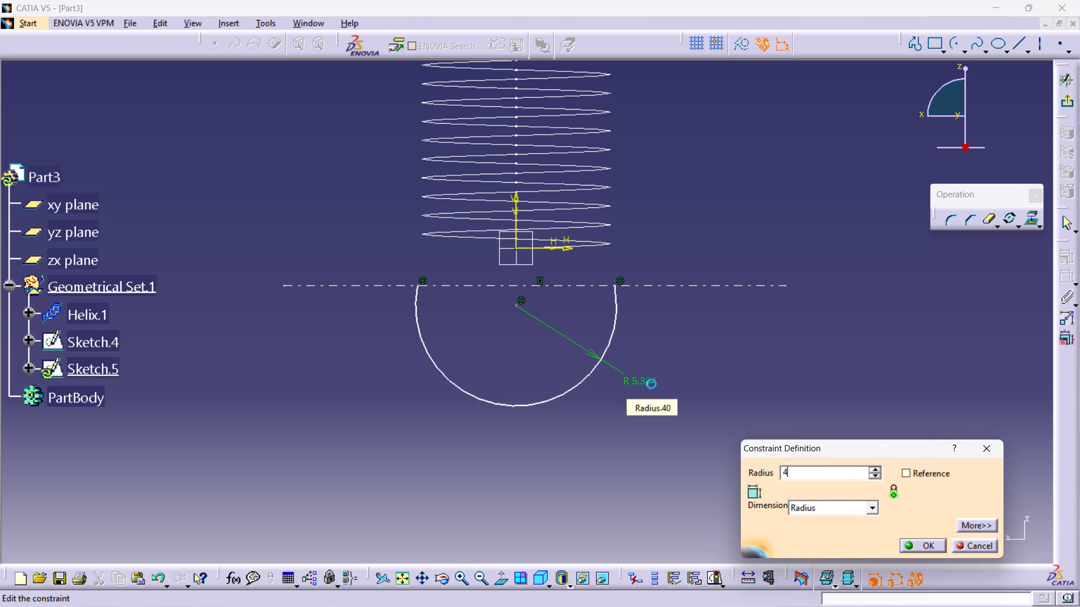
left_click(750, 367)
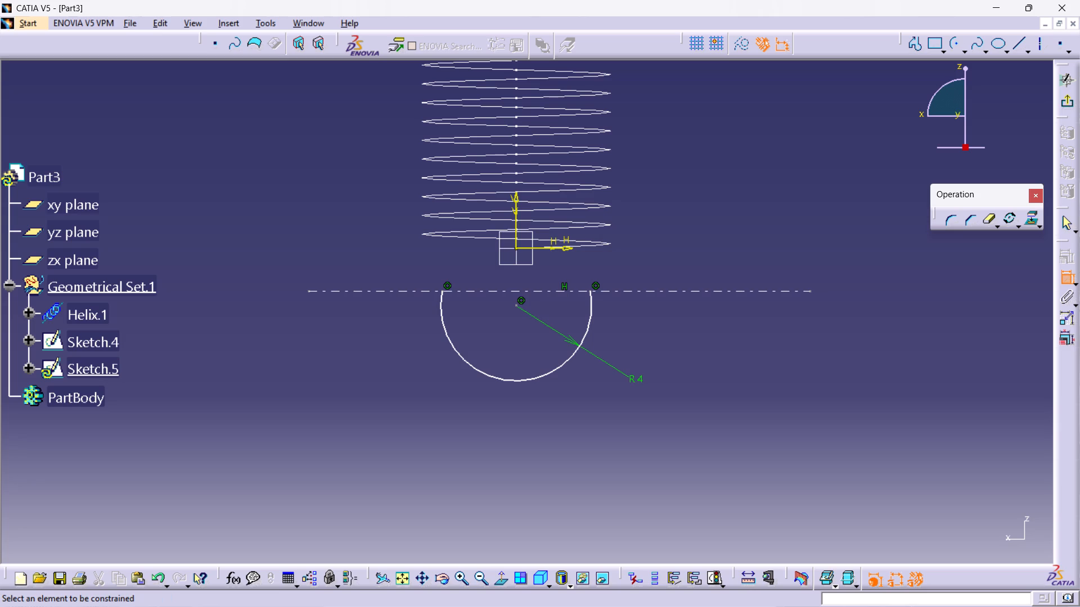
Dimension the distance between the sketch's horizontal axis and the construction axis below it, and set it to 1 mm.
left_click(543, 247)
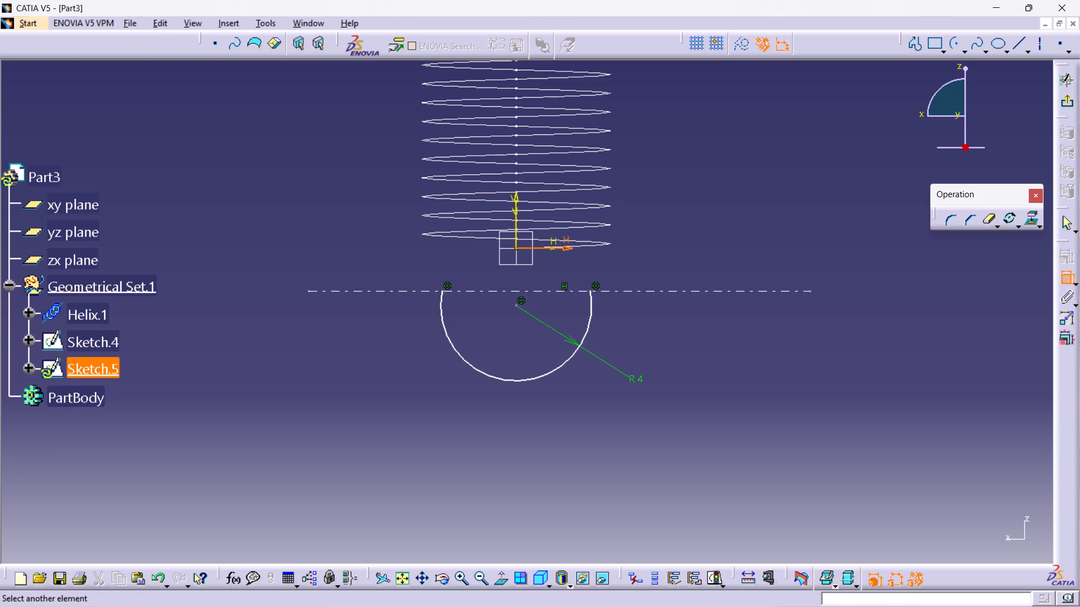
left_click(569, 291)
left_click(673, 264)
double_click(682, 262)
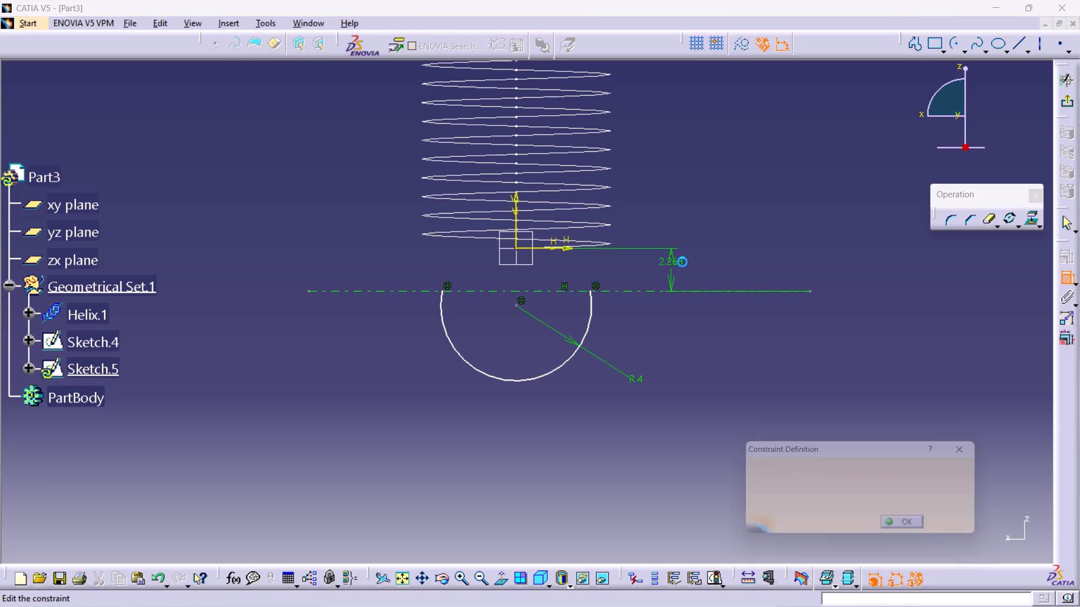
key("1")
key("Return")
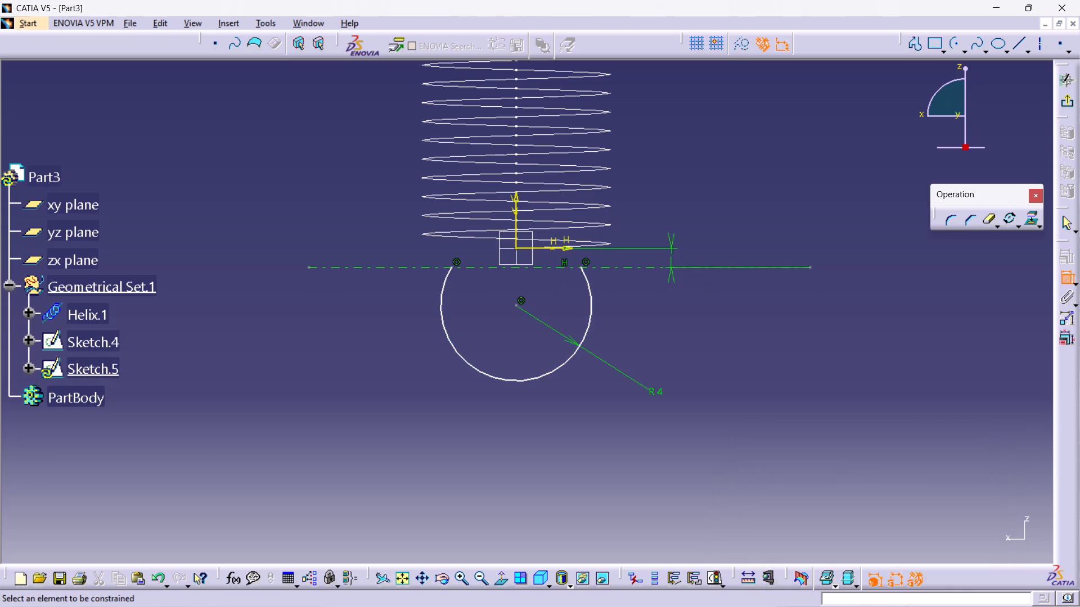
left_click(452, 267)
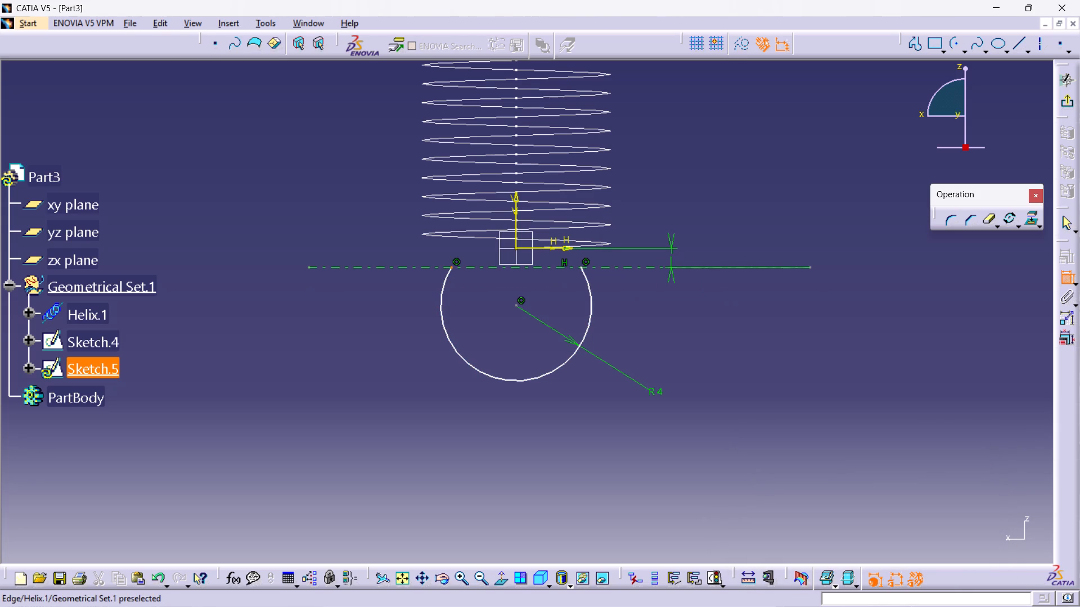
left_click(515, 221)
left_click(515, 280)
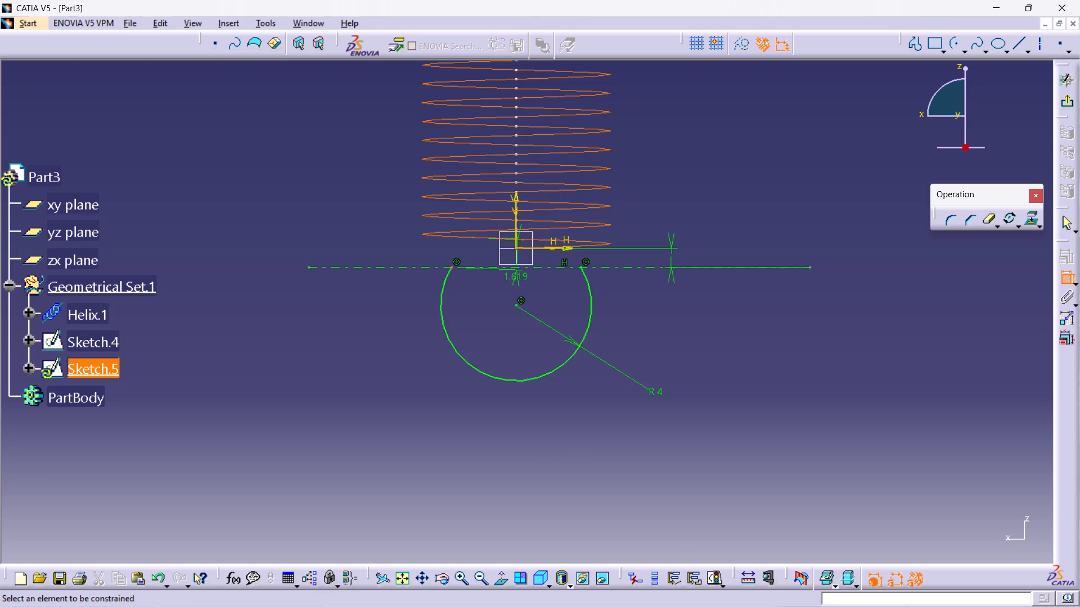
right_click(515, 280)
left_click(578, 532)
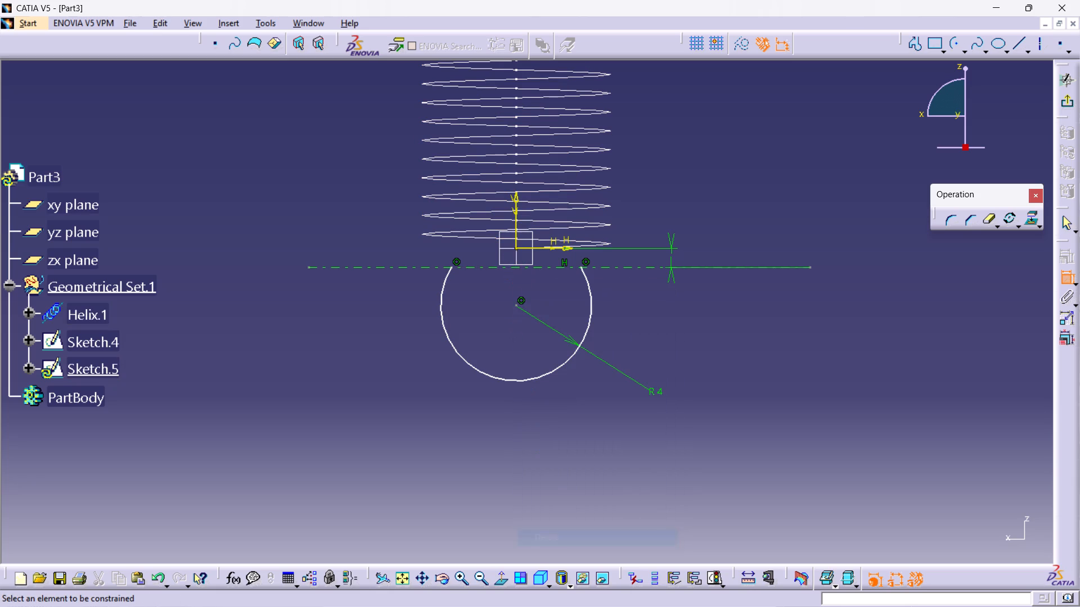
Dimension the lower arc's left endpoint horizontally from the sketch's vertical axis, set the offset to 4 mm, and exit the sketch.
left_click(450, 267)
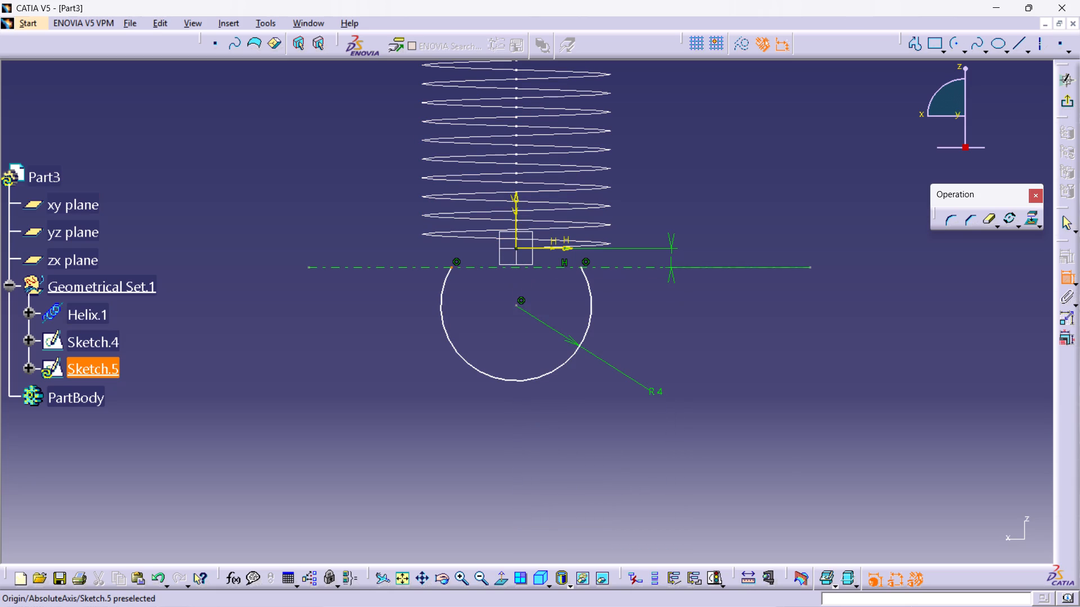
left_click(515, 244)
left_click(495, 286)
left_click(510, 283)
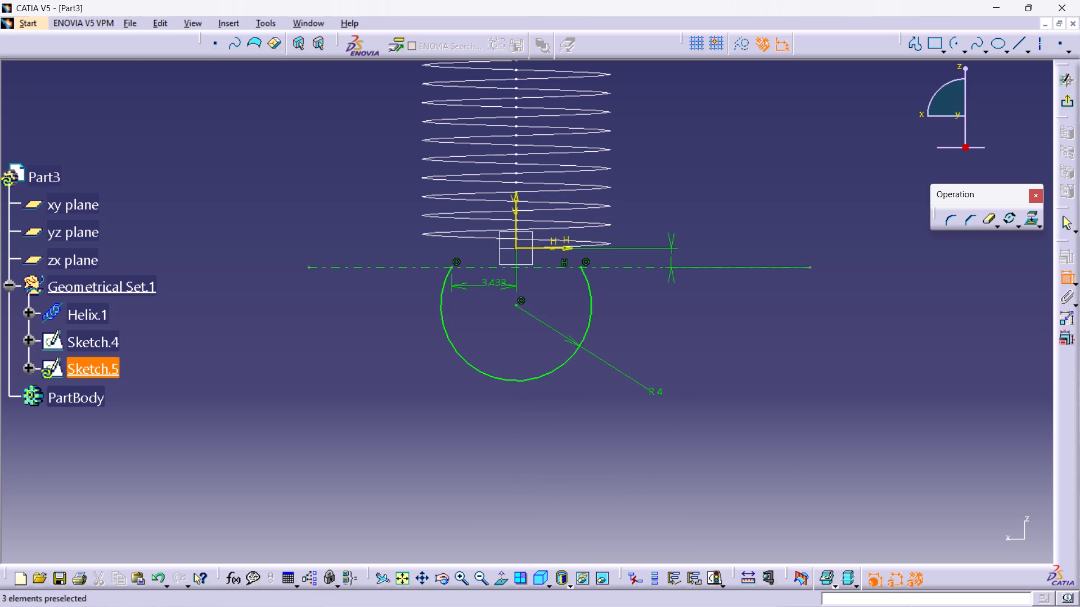
triple_click(499, 284)
key("4")
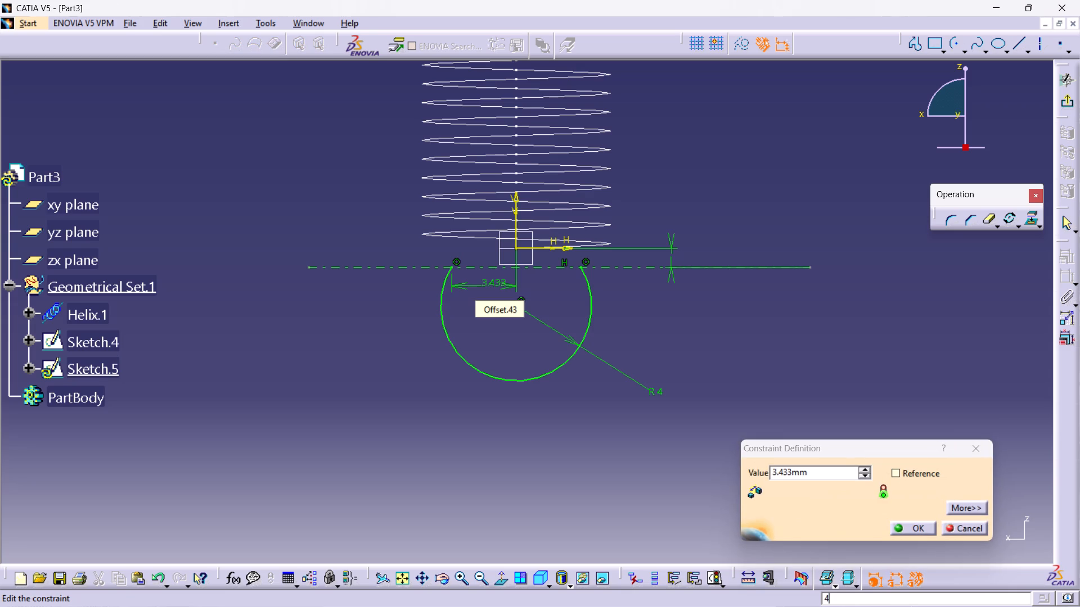
double_click(499, 285)
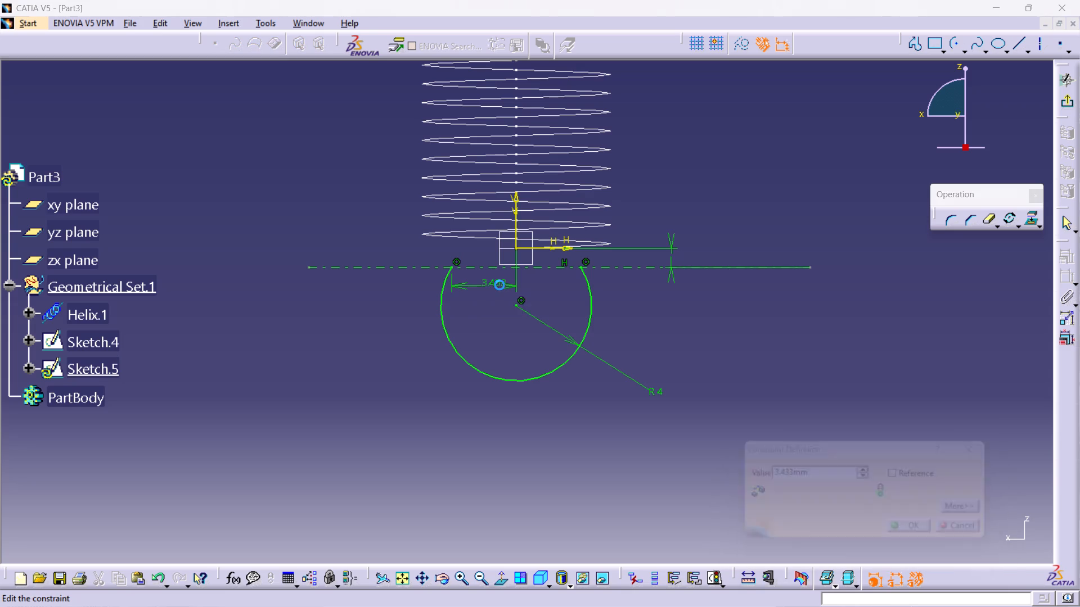
key("4")
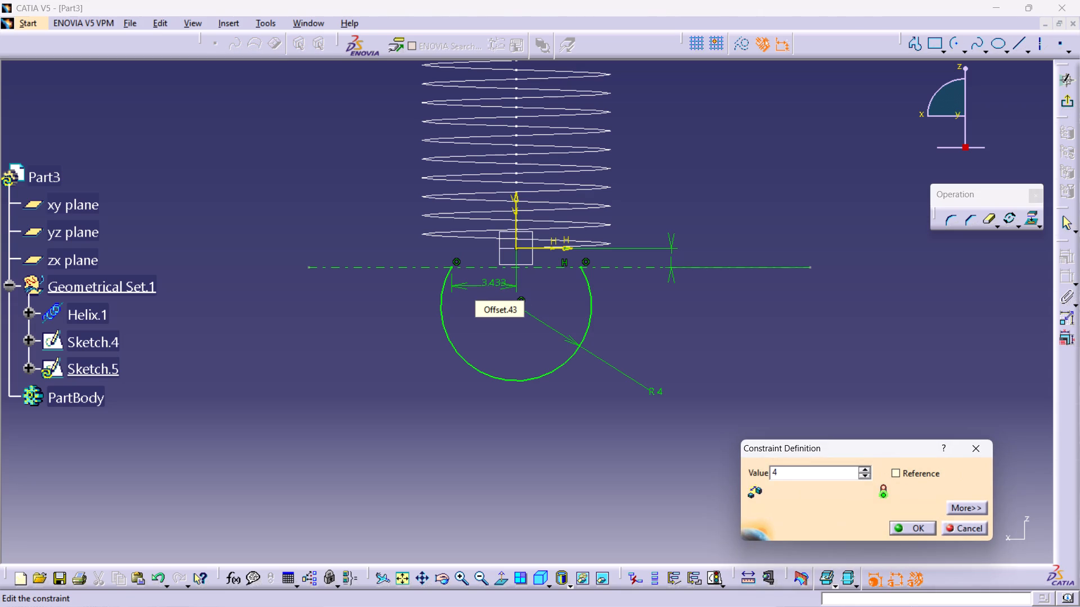
key("Return")
left_click(731, 360)
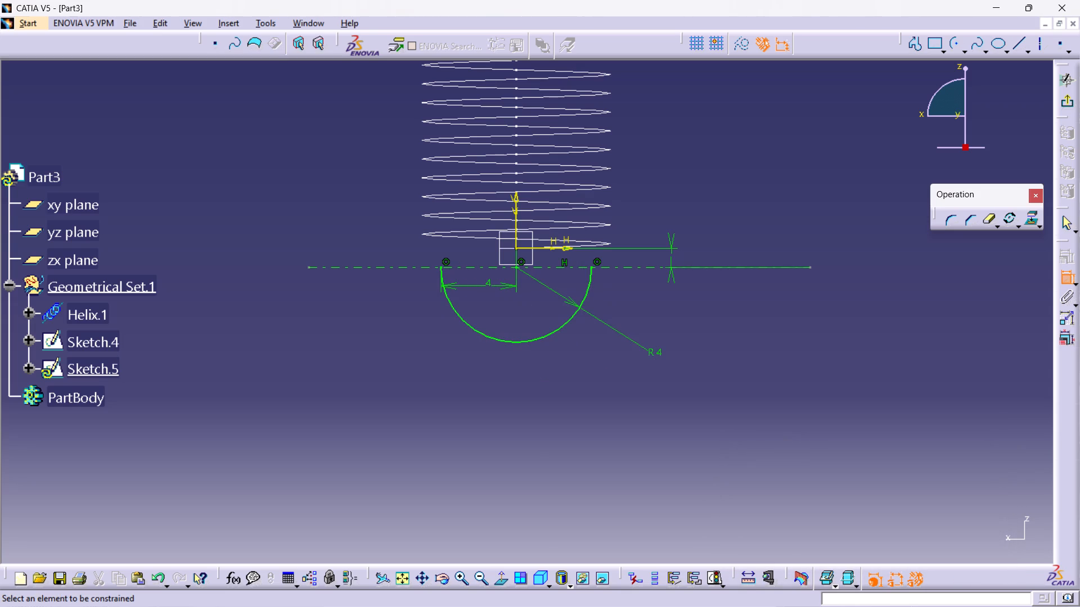
left_click(1066, 102)
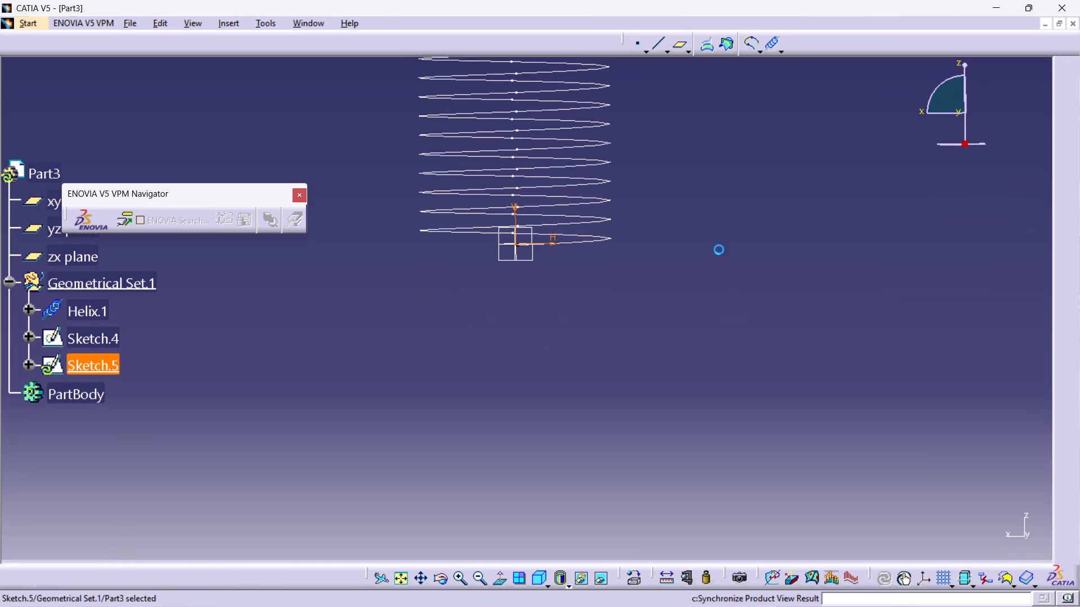
Set up a Connect Curve with tangency from the upper arc's +x endpoint to the helix's top end, reversing the direction on the helix side.
middle_click_drag(710, 241, 690, 411)
left_click(692, 334)
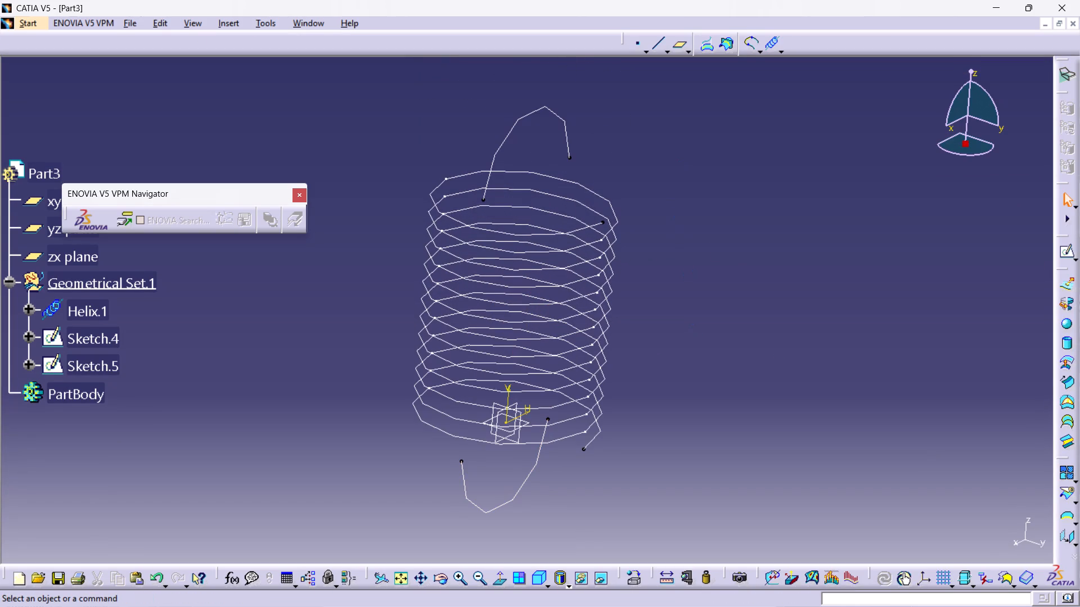
left_click(755, 43)
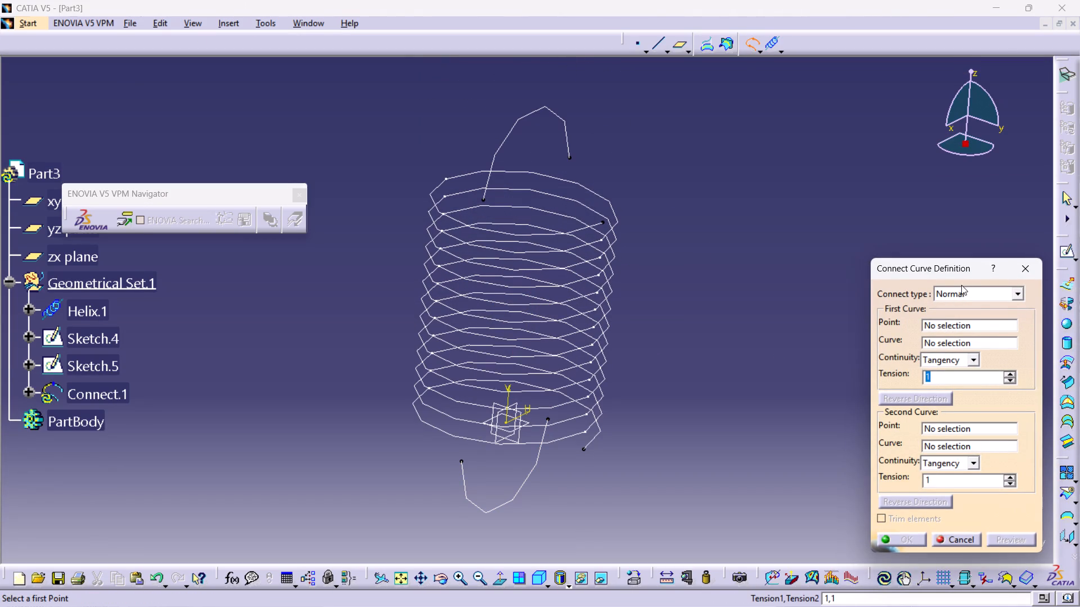
left_click(483, 199)
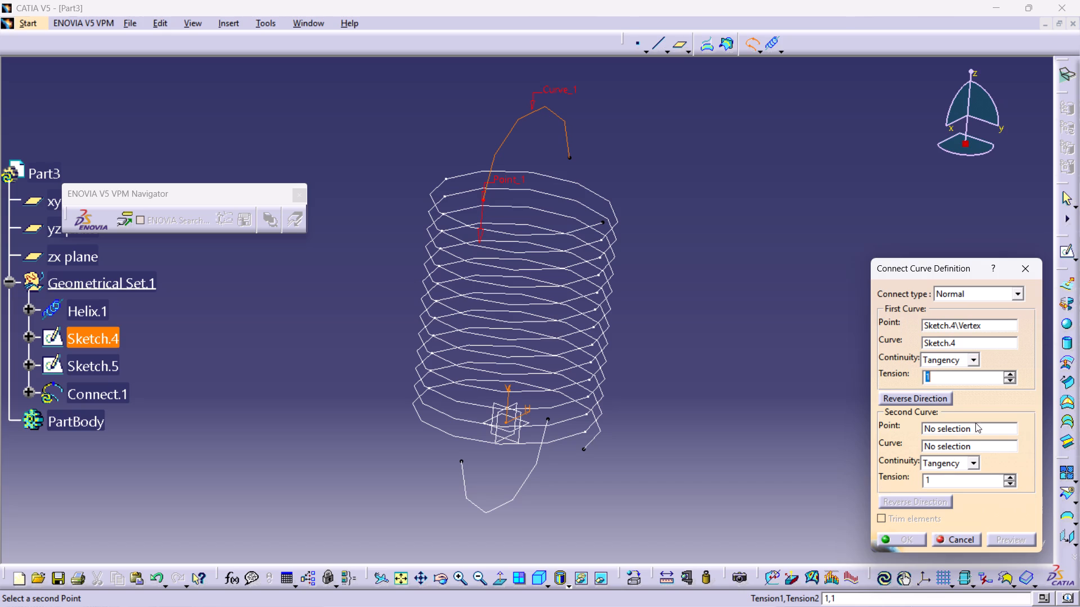
left_click(979, 427)
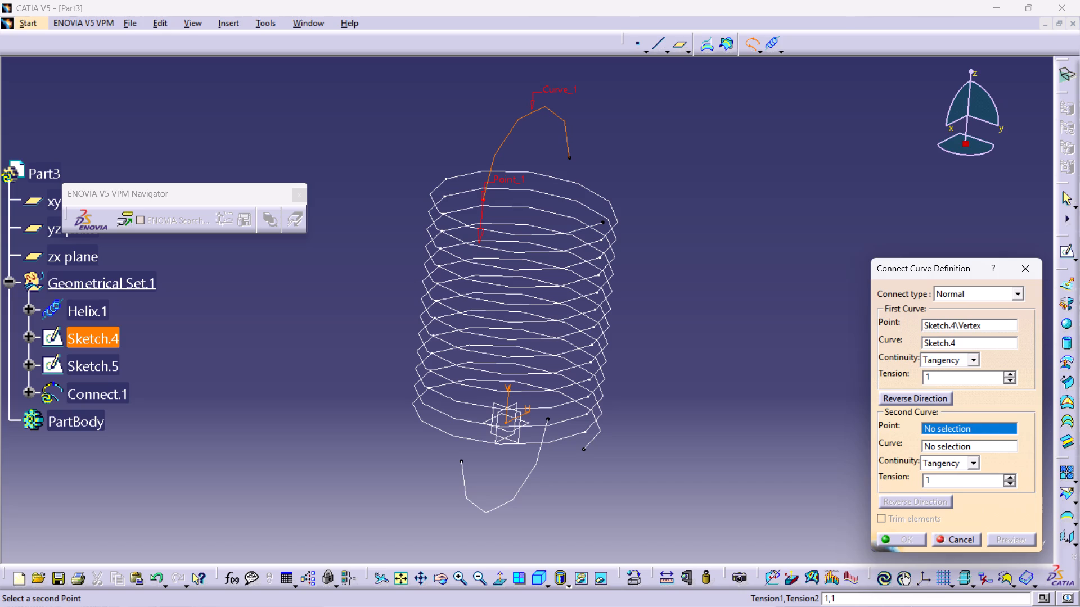
left_click(603, 224)
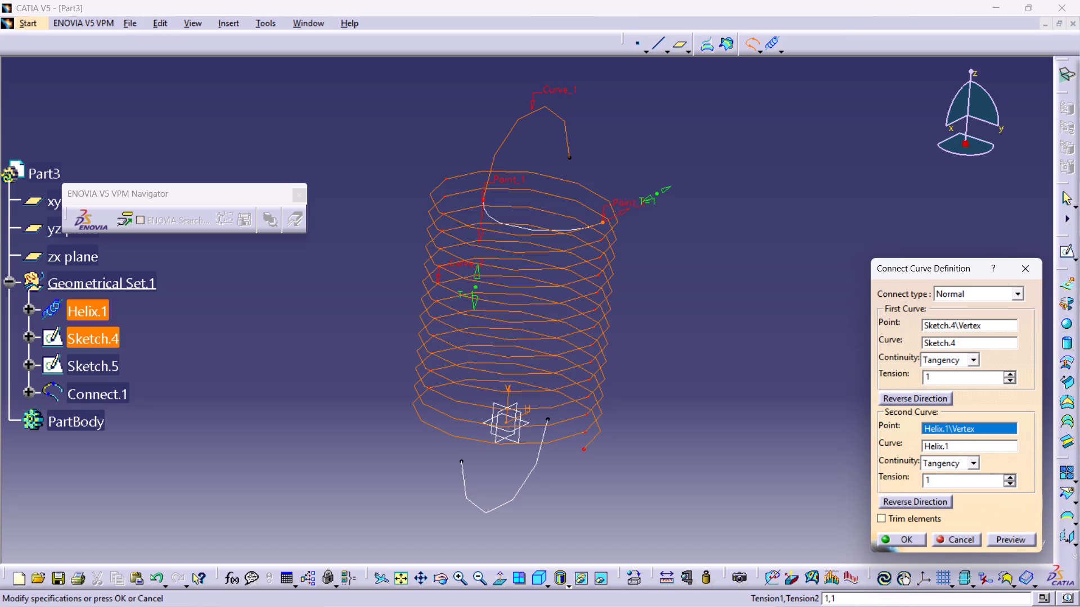
left_click(908, 502)
middle_click_drag(515, 314, 555, 323, "ctrl")
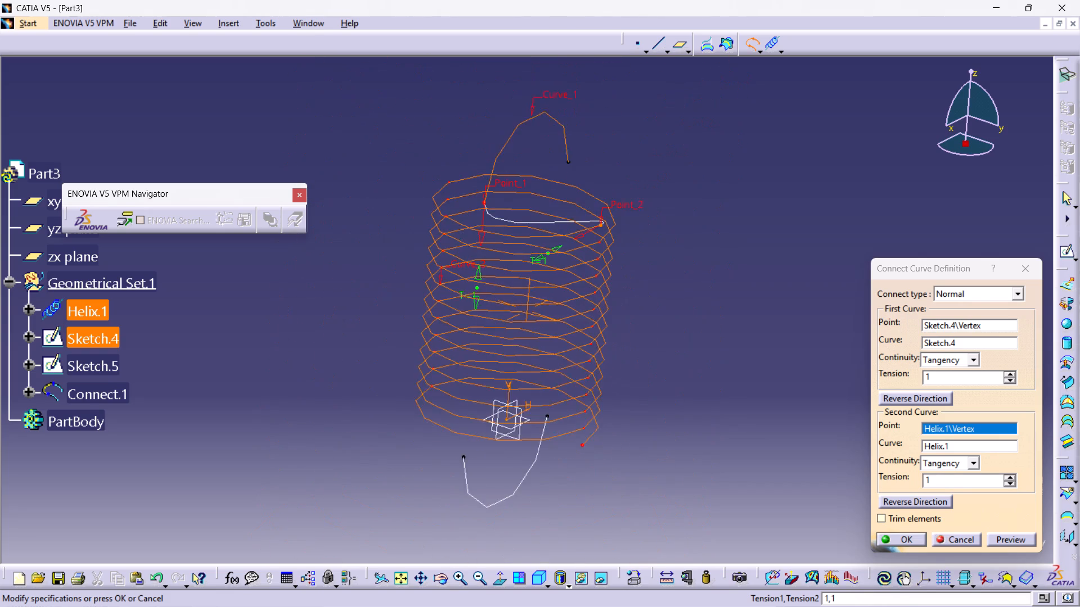
middle_click_drag(555, 323, 554, 326, "ctrl")
middle_click_drag(369, 297, 467, 279)
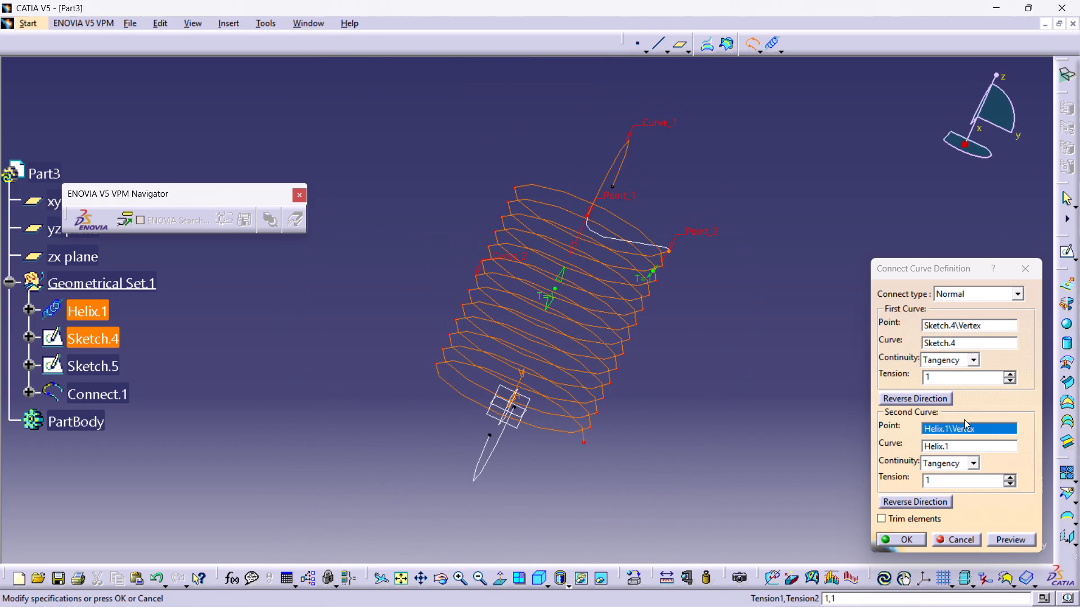
left_click(924, 501)
left_click(924, 501)
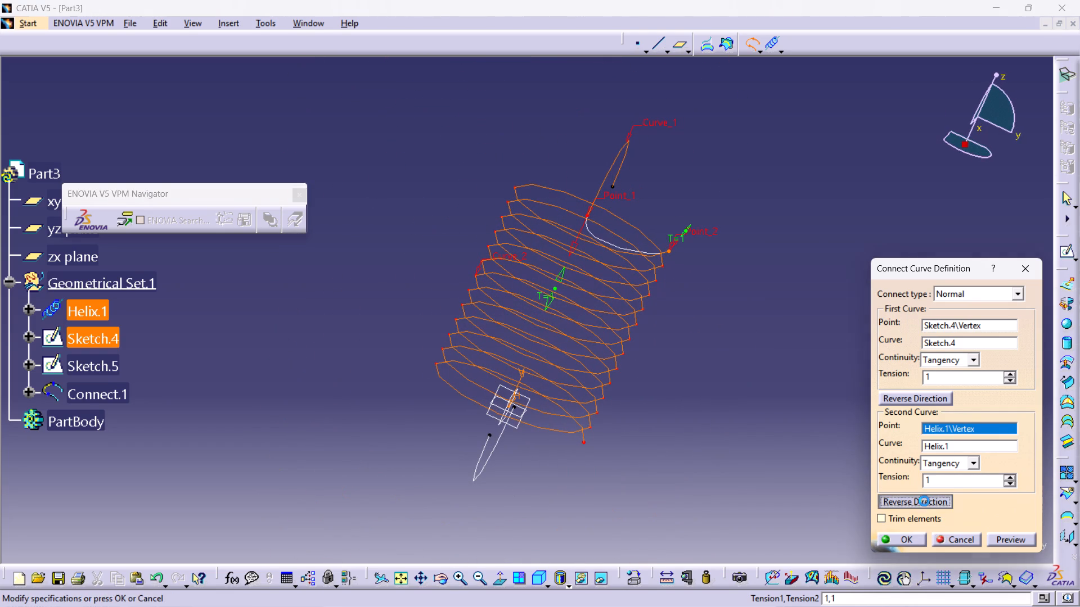
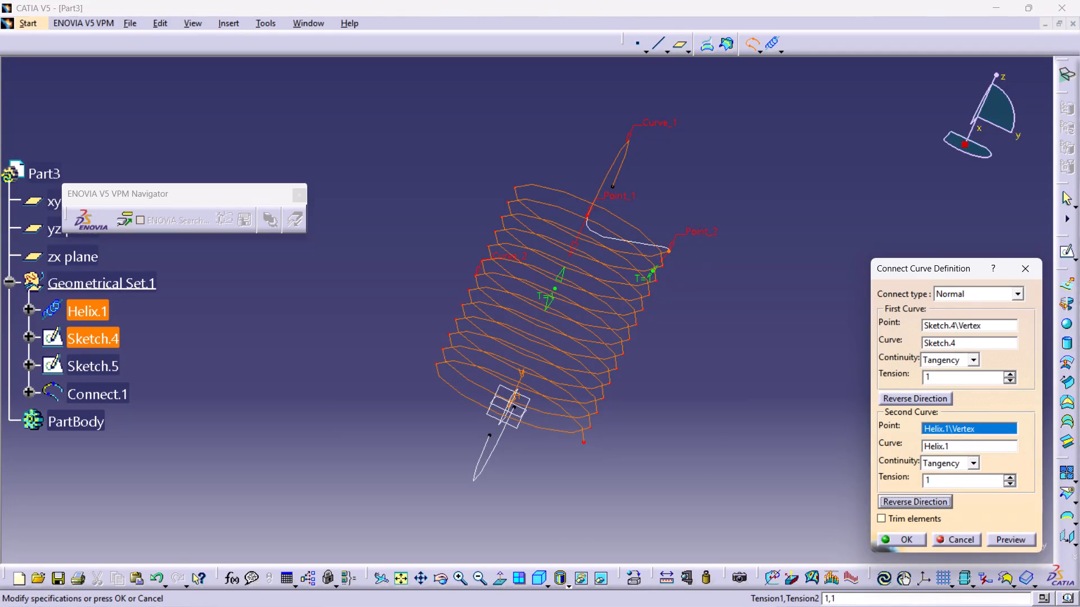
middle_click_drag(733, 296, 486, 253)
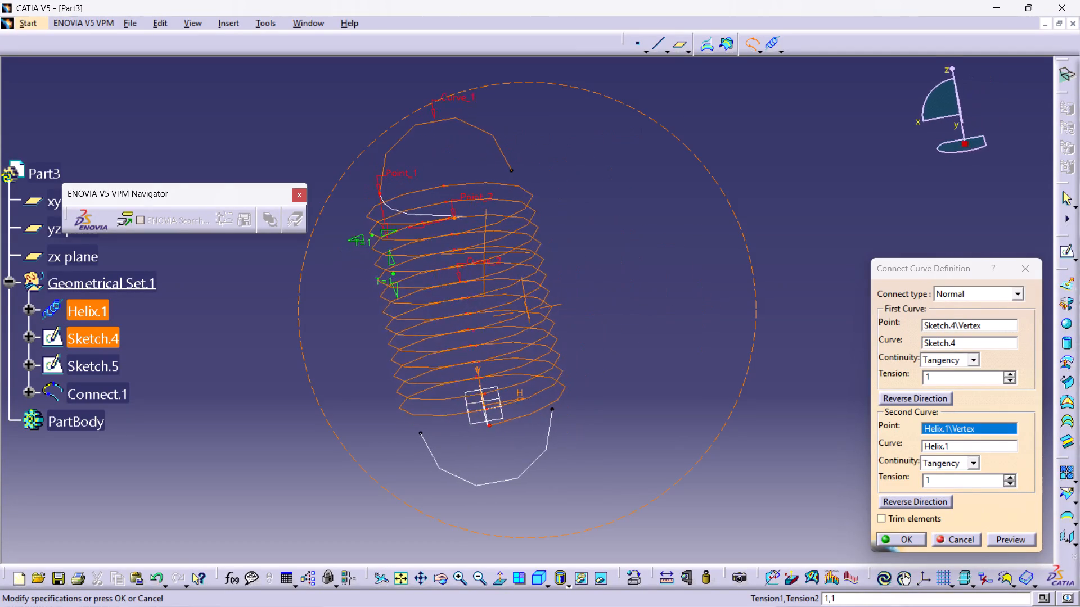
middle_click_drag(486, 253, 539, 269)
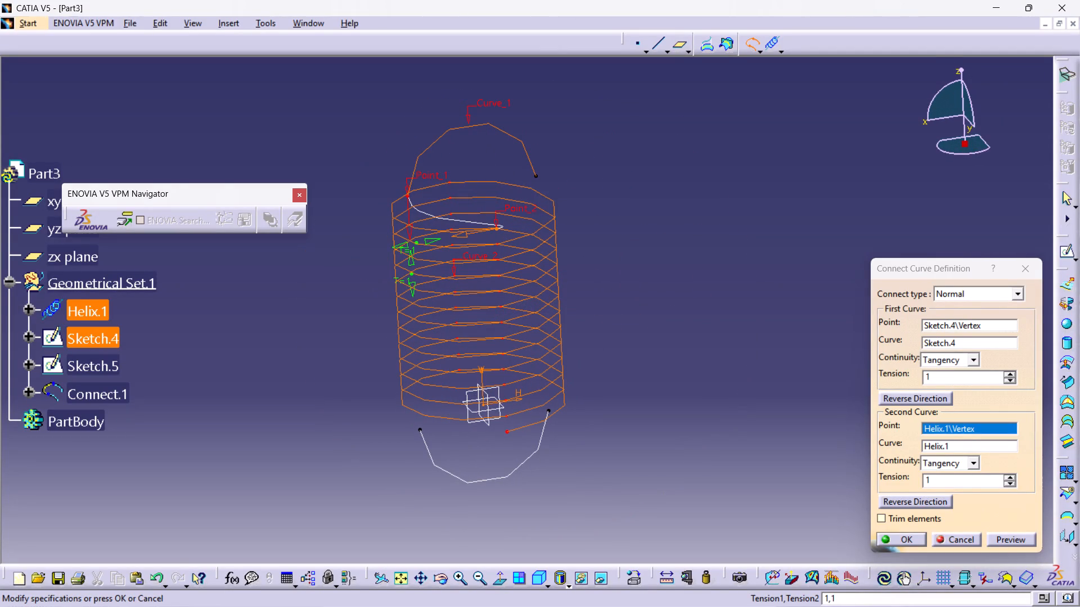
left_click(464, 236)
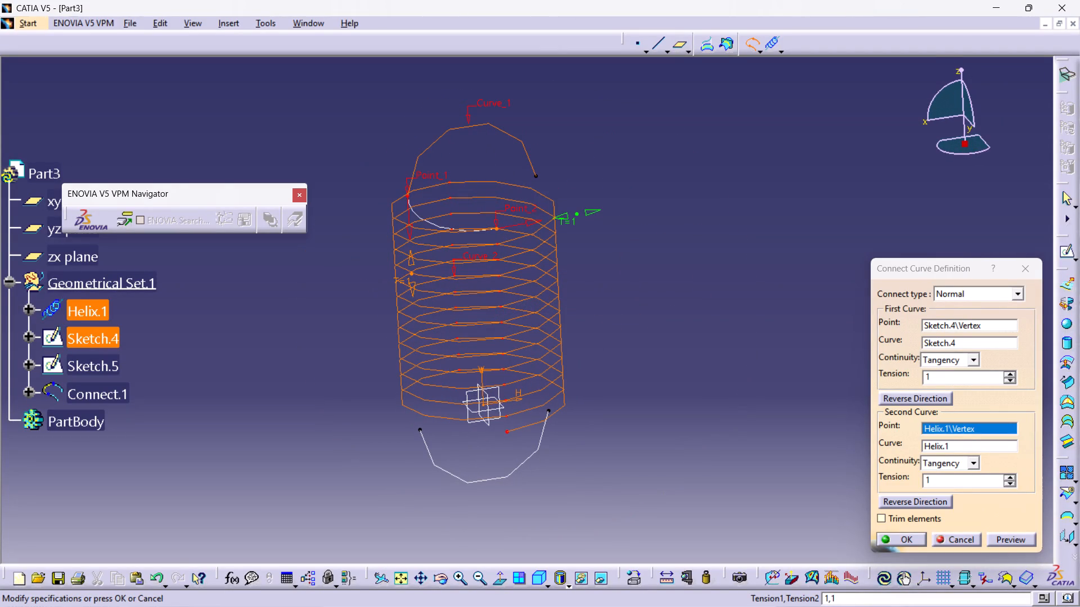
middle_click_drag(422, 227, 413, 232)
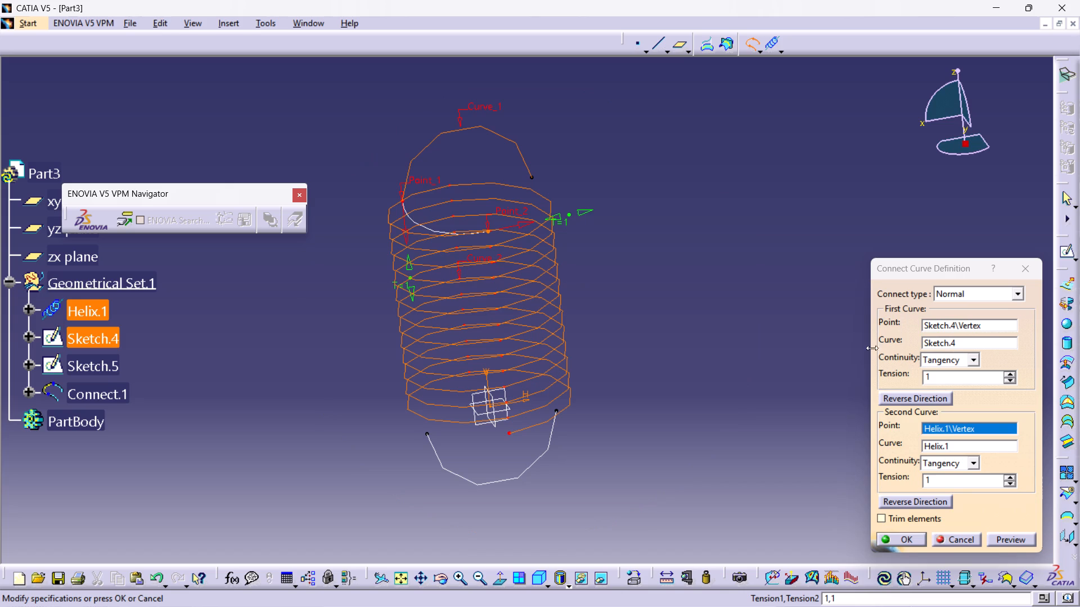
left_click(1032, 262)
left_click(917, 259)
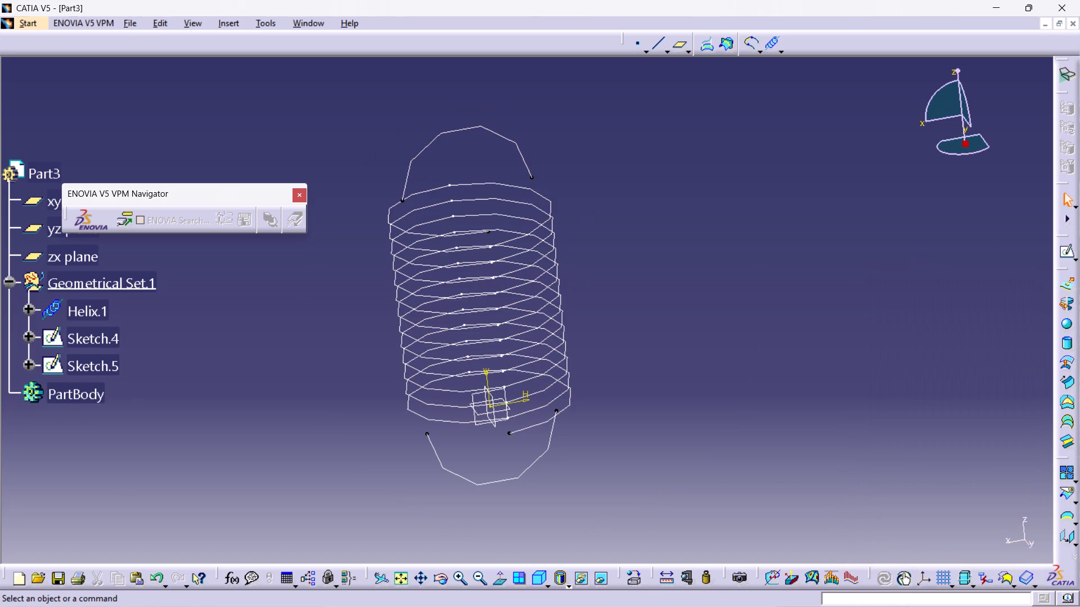
Create a tangency Connect Curve from the upper arc's -x endpoint to the helix's top end, reversing the direction on both curves.
left_click(757, 39)
left_click(782, 107)
left_click(773, 100)
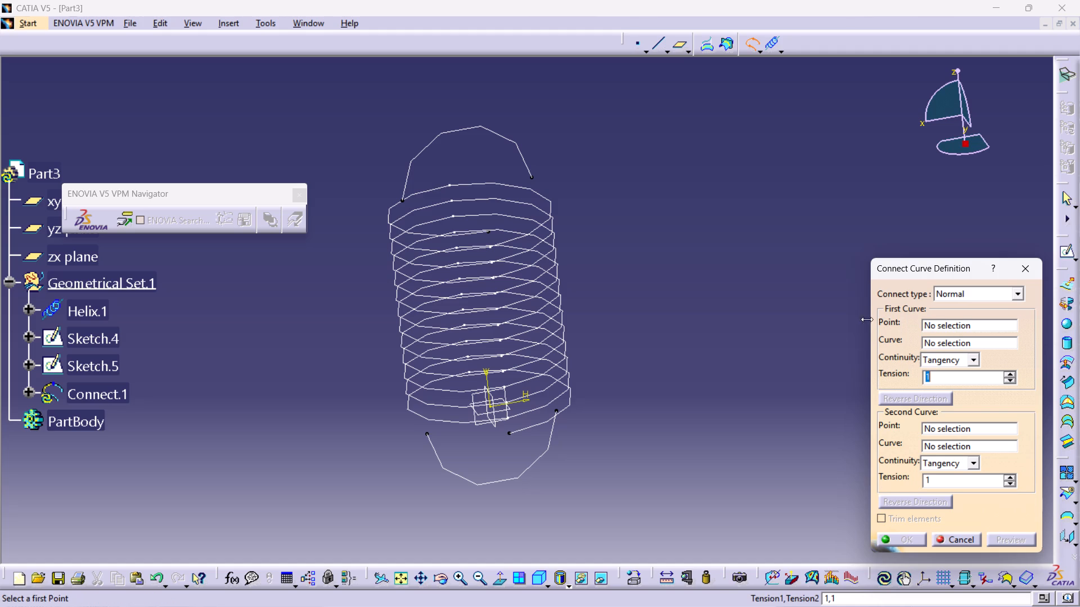
left_click(530, 177)
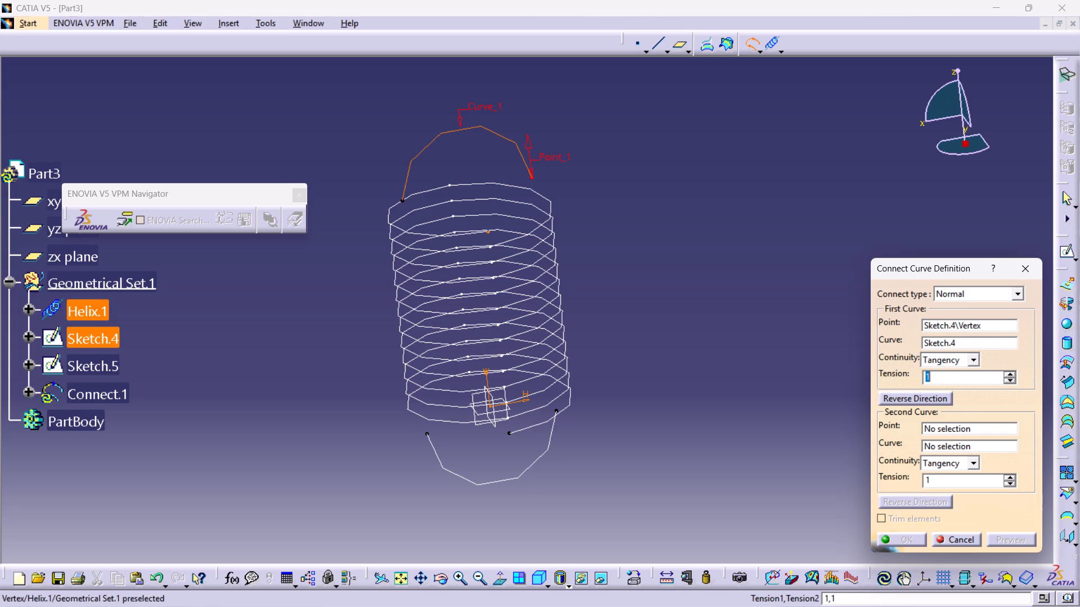
left_click(490, 234)
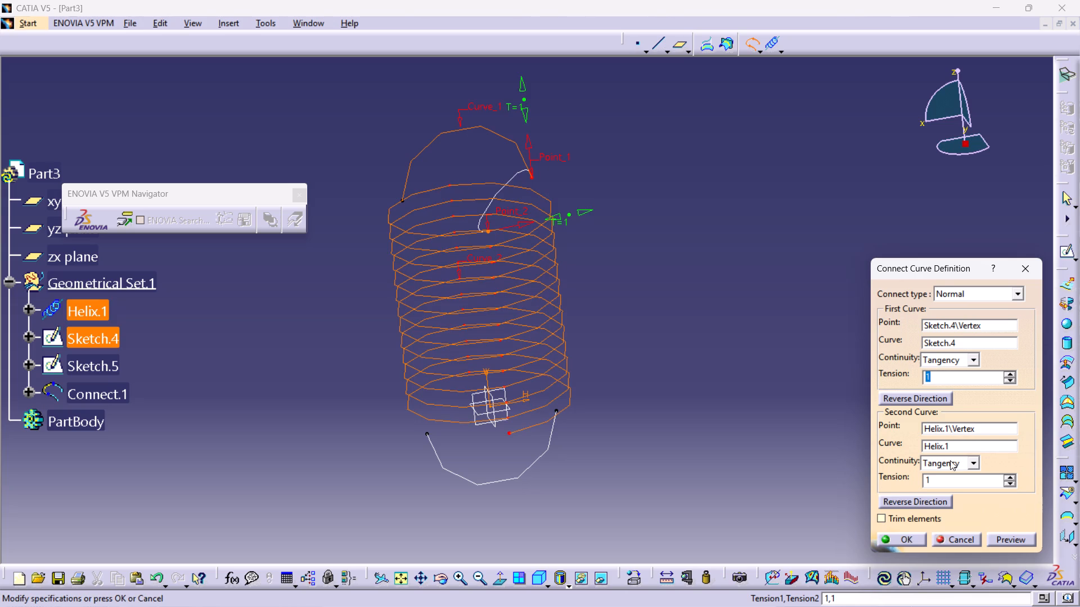
left_click(904, 501)
middle_click_drag(595, 218, 447, 269)
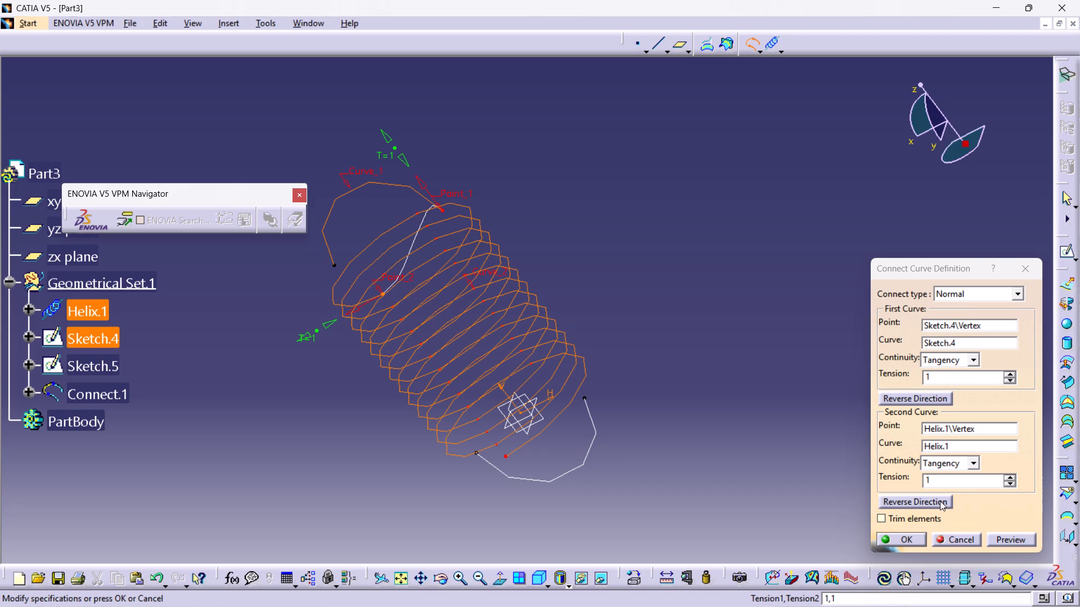
left_click(929, 502)
left_click(912, 500)
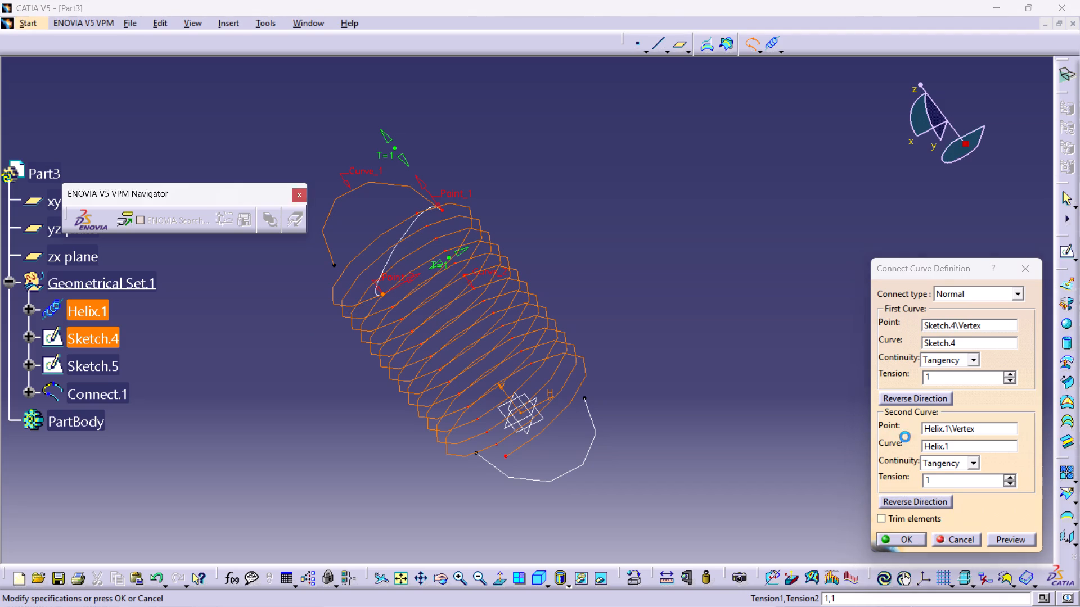
left_click(913, 395)
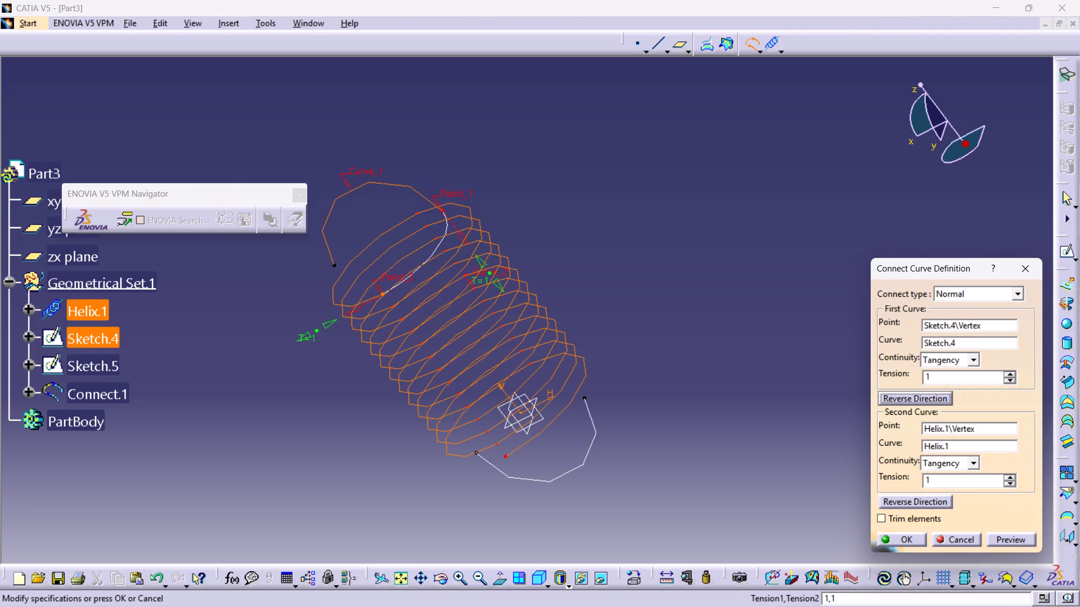
middle_click_drag(618, 270, 474, 310)
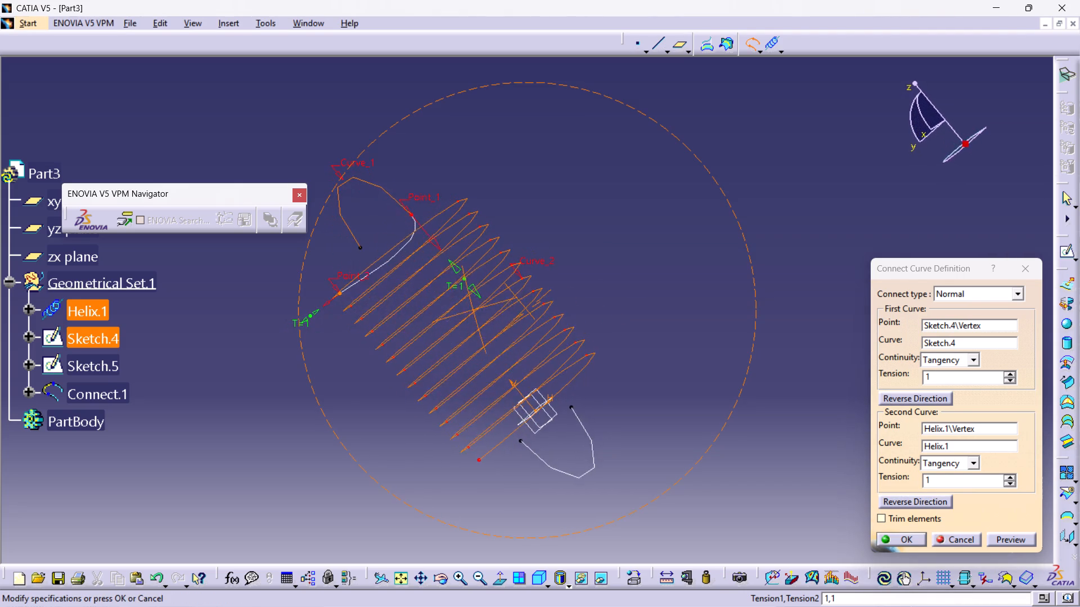
middle_click_drag(474, 310, 792, 184)
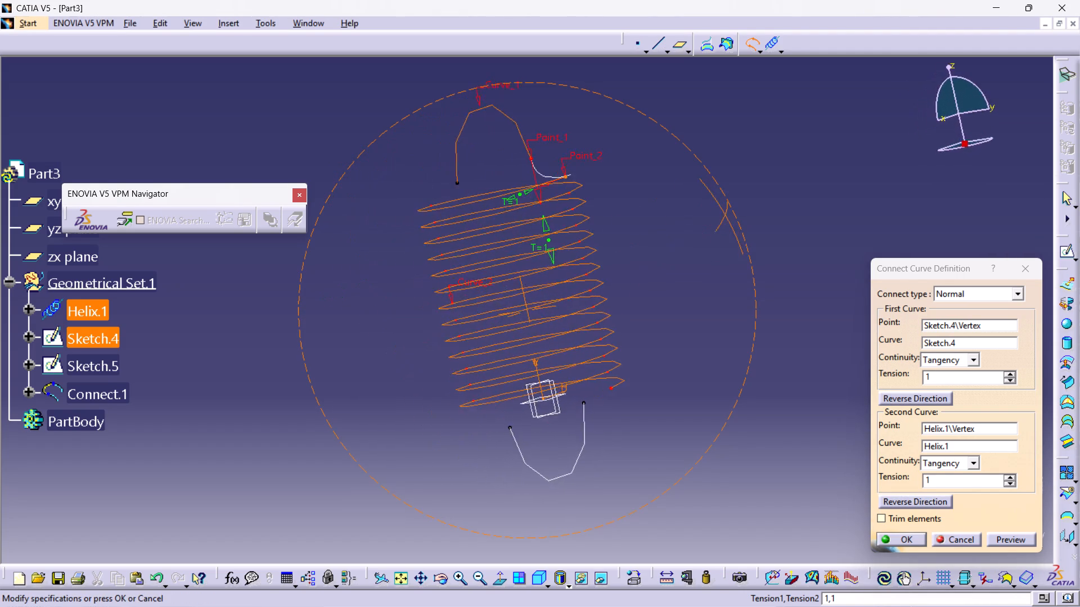
middle_click_drag(792, 184, 614, 302)
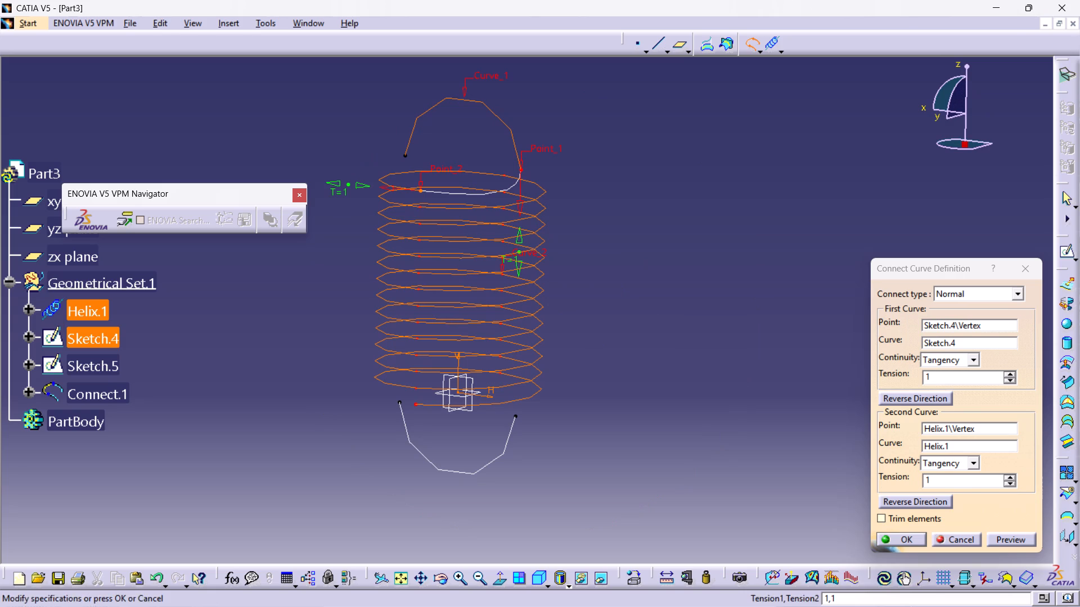
left_click(599, 280)
left_click(895, 541)
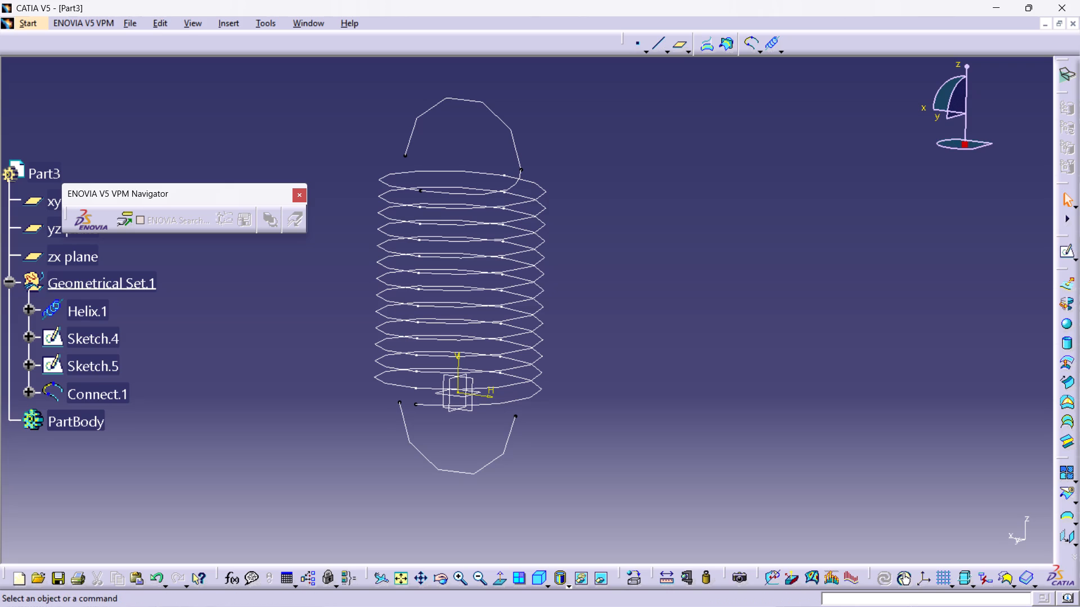
Create a tangency Connect Curve from the lower arc's +x endpoint to the helix's bottom end, reversing the direction on the arc side.
left_click(751, 40)
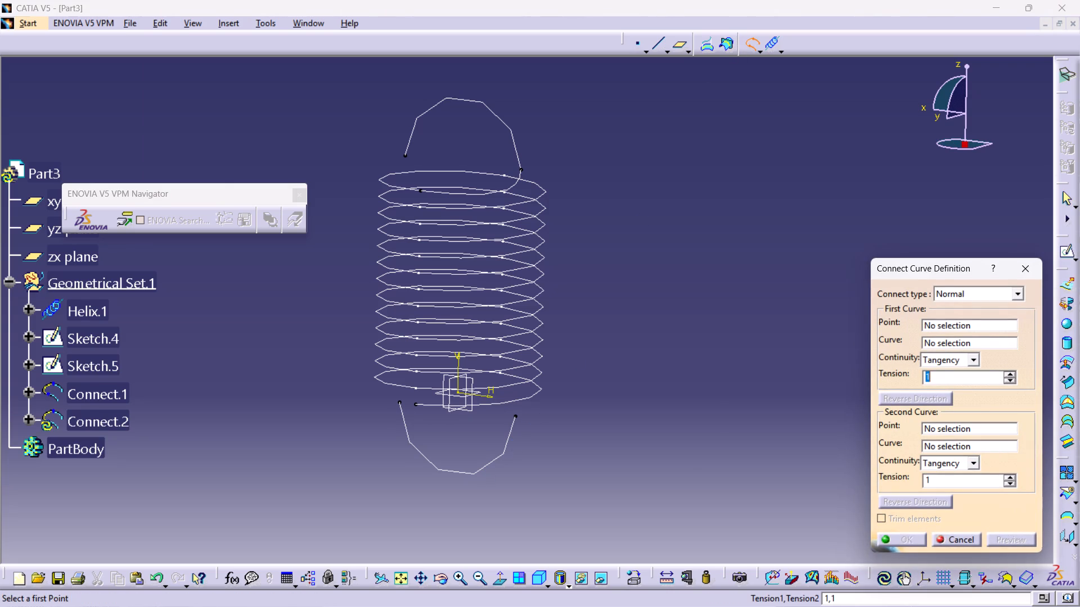
middle_click_drag(192, 542, 523, 169)
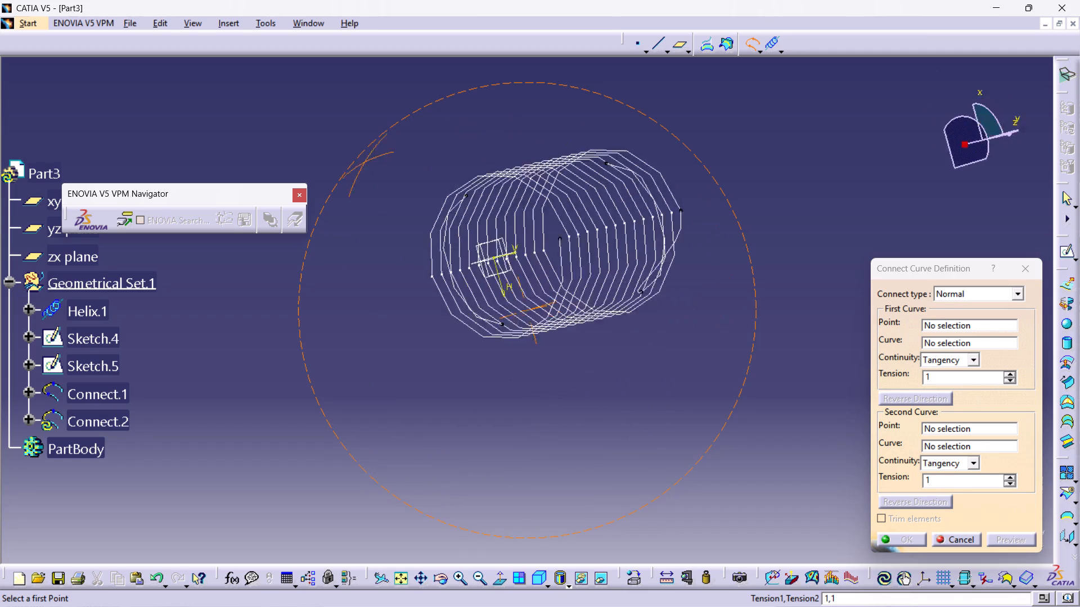
middle_click_drag(523, 169, 623, 203)
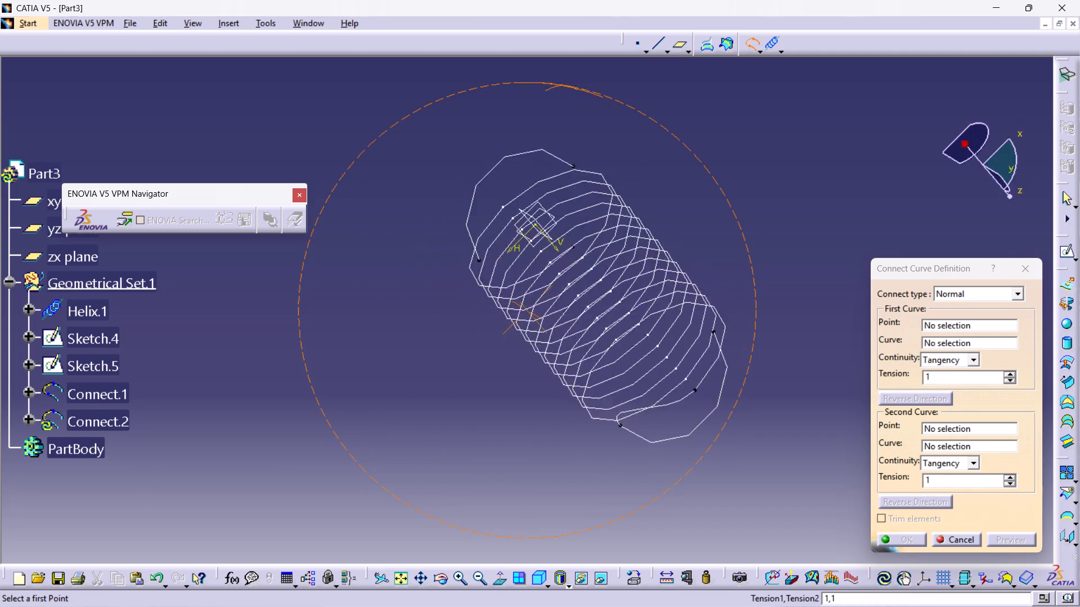
middle_click_drag(623, 203, 570, 237)
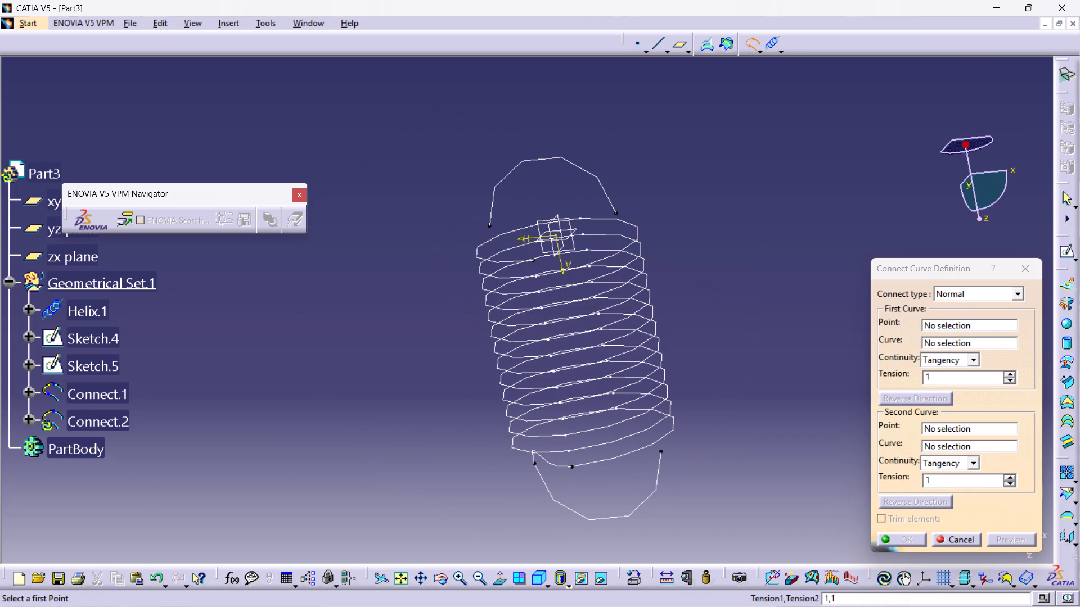
left_click(618, 212)
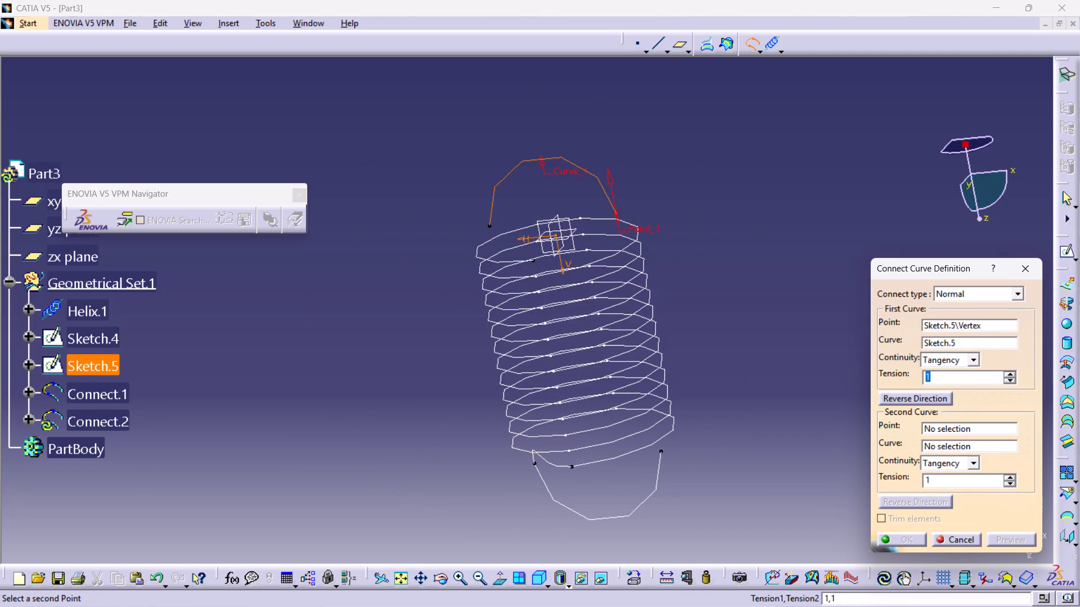
left_click(535, 262)
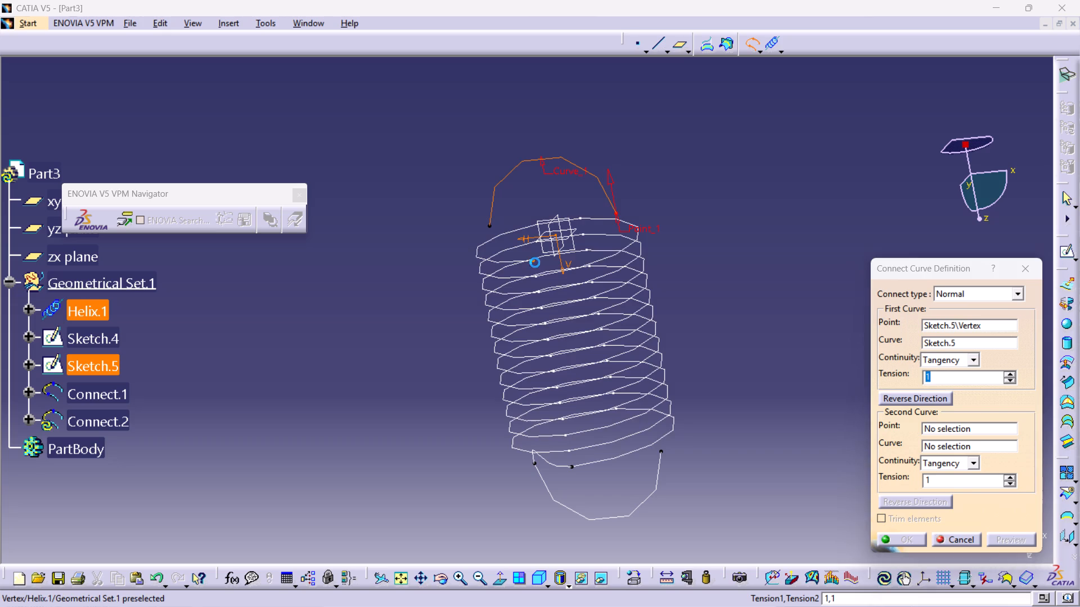
left_click(613, 176)
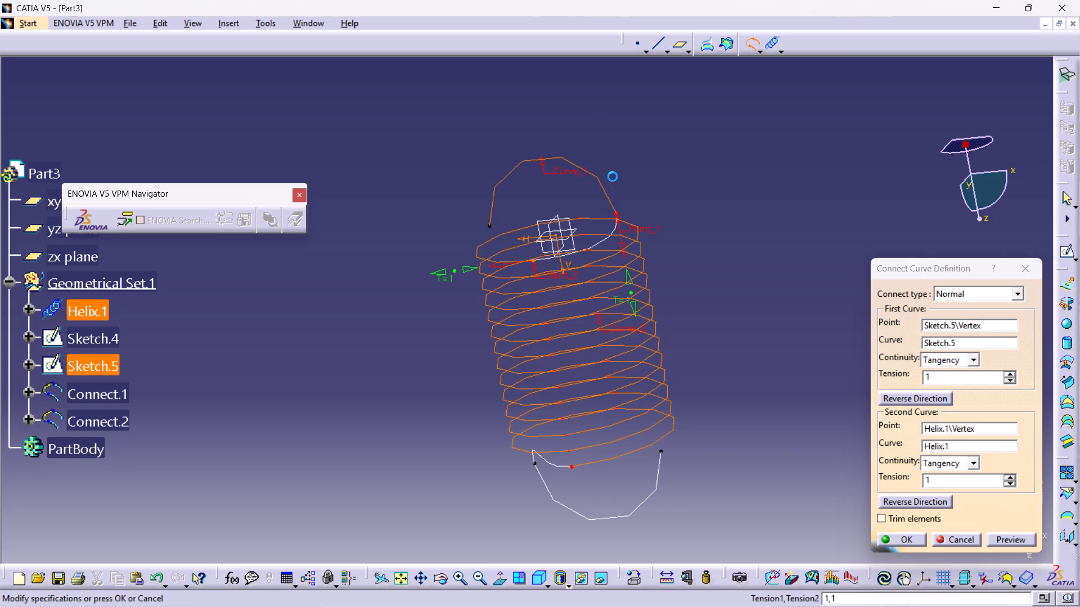
middle_click_drag(669, 209, 601, 230)
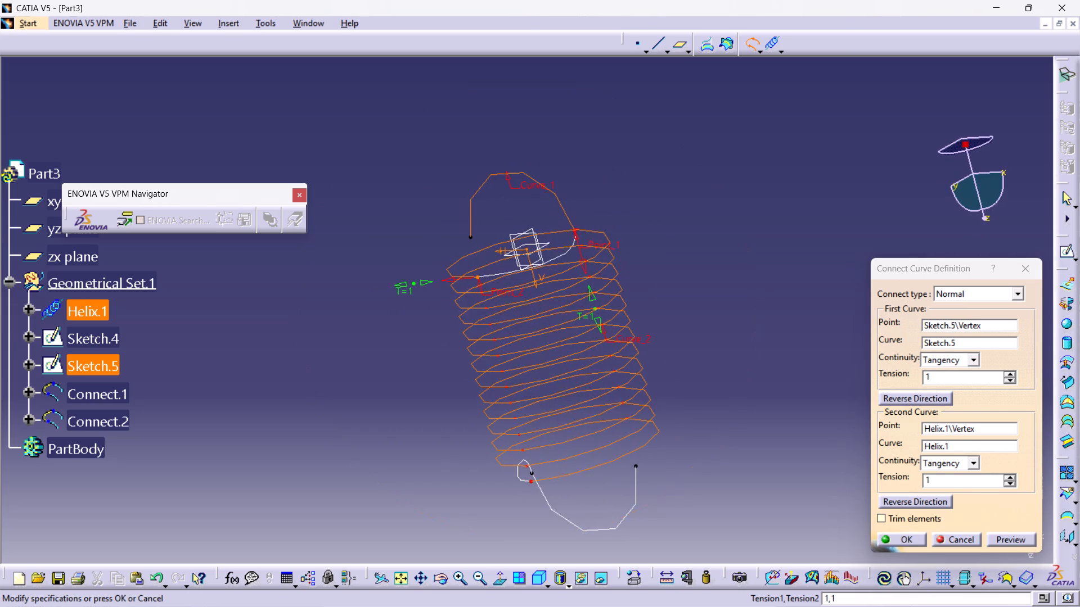
left_click(1006, 538)
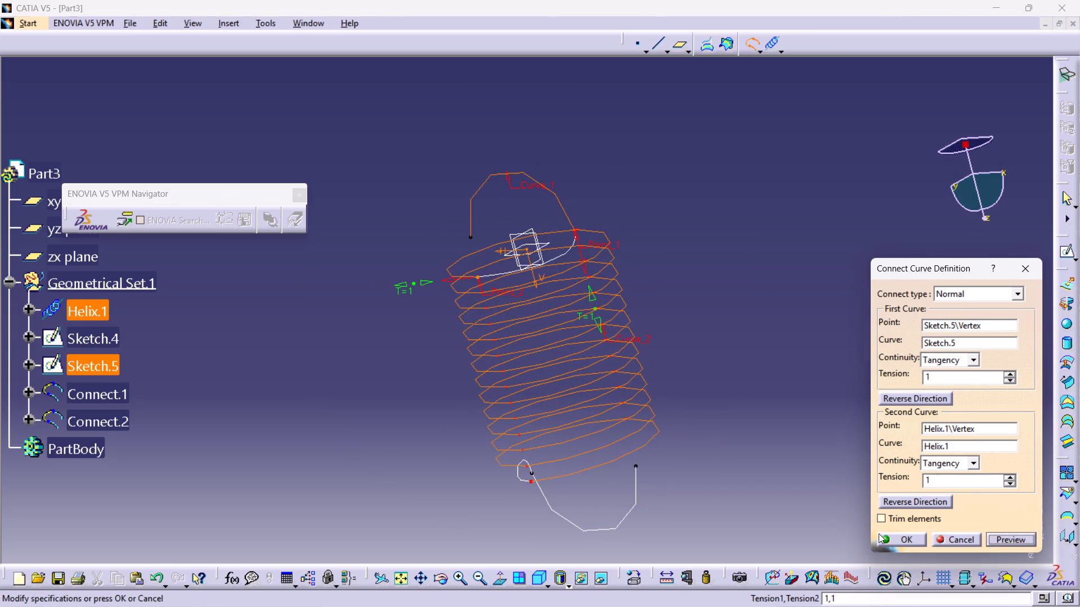
left_click(895, 536)
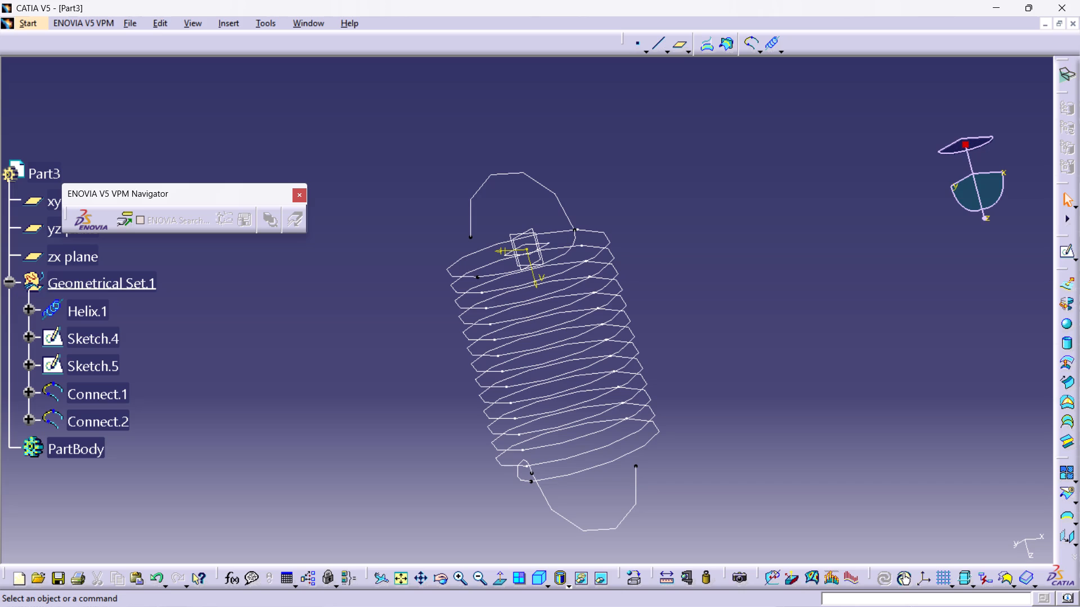
left_click(846, 362)
left_click_drag(838, 356, 827, 346)
left_click(755, 343)
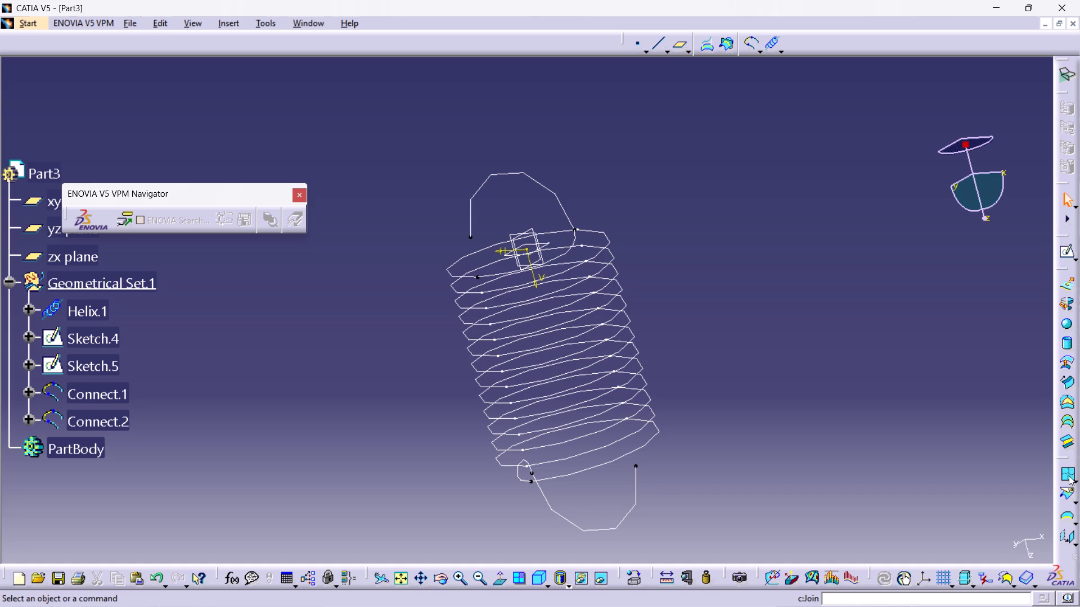
Join the lower arc sketch, its connect curve and the helix into one curve with a 0.001 mm merging distance.
left_click(1069, 475)
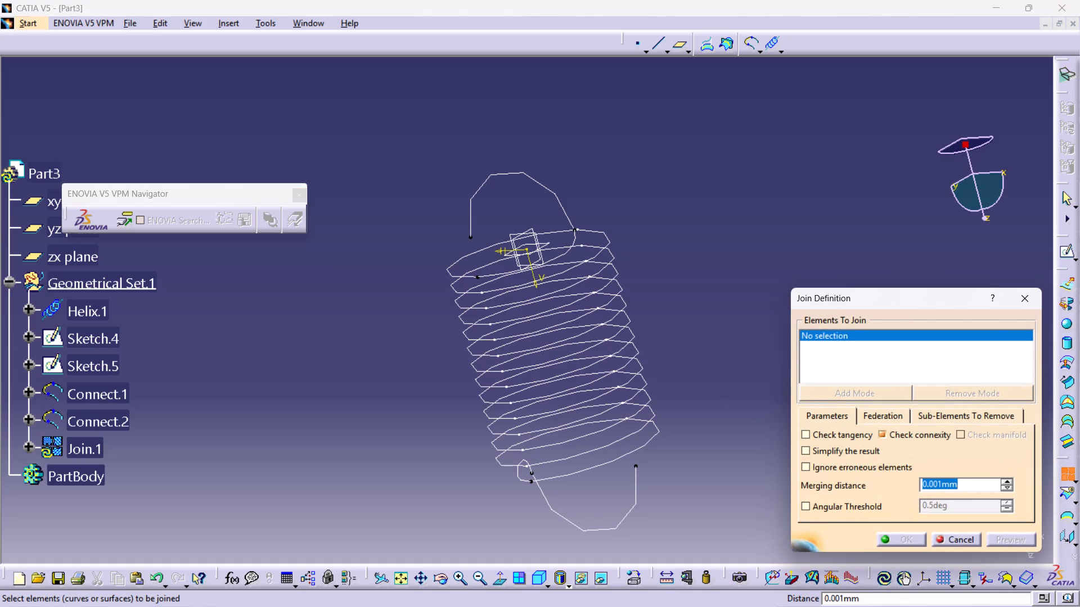
left_click(565, 208)
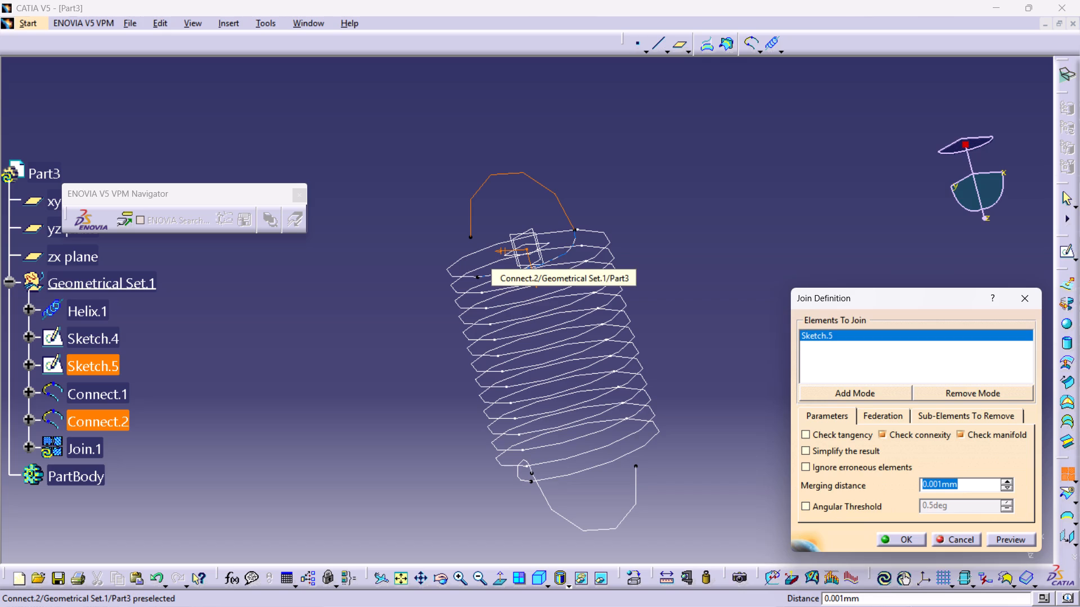
left_click(563, 253)
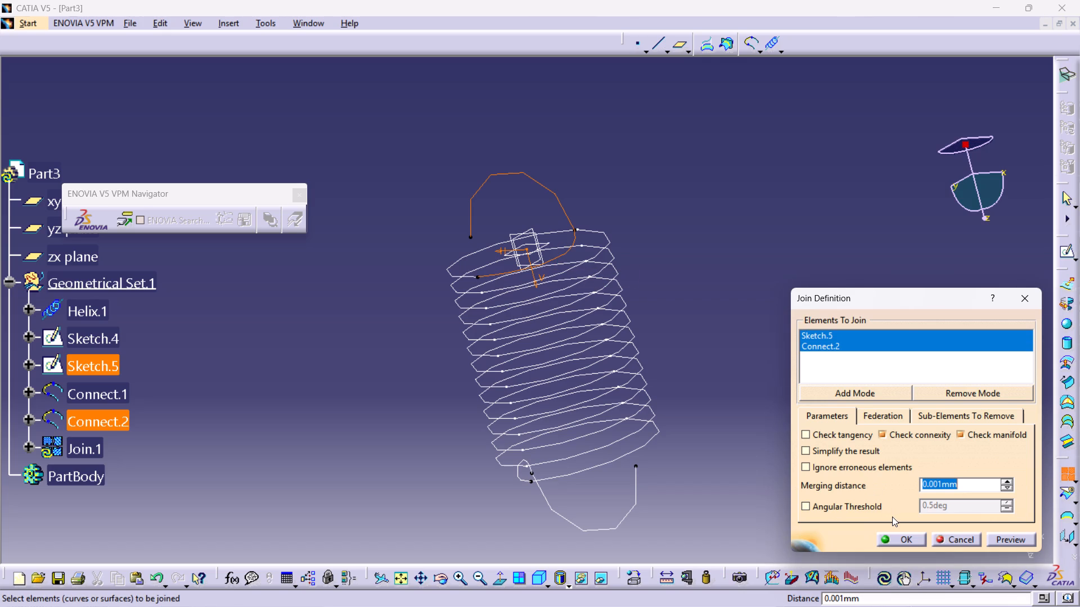
left_click(462, 276)
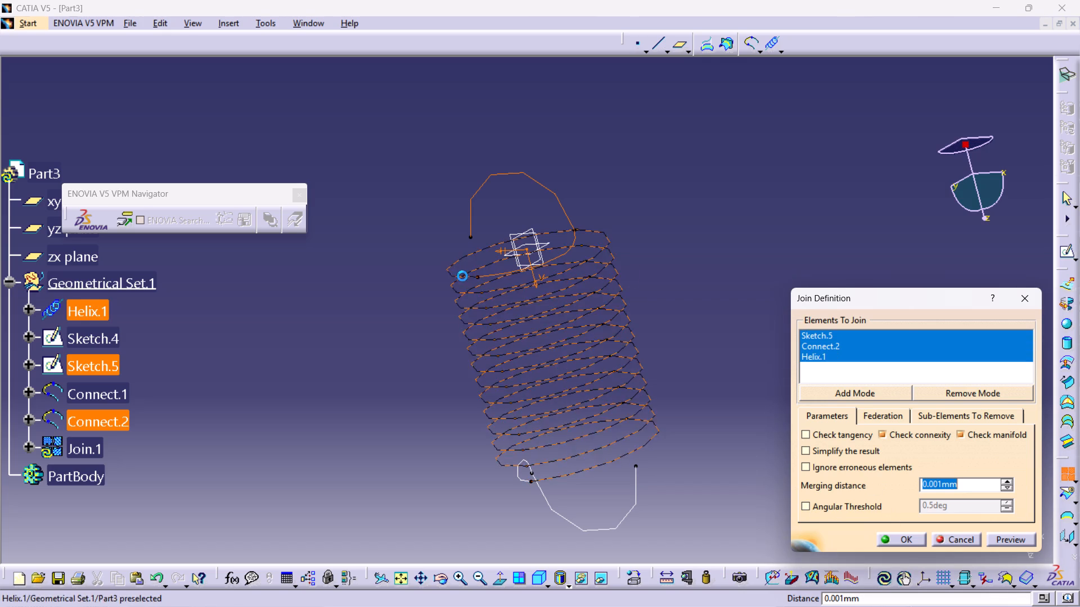
left_click(1001, 537)
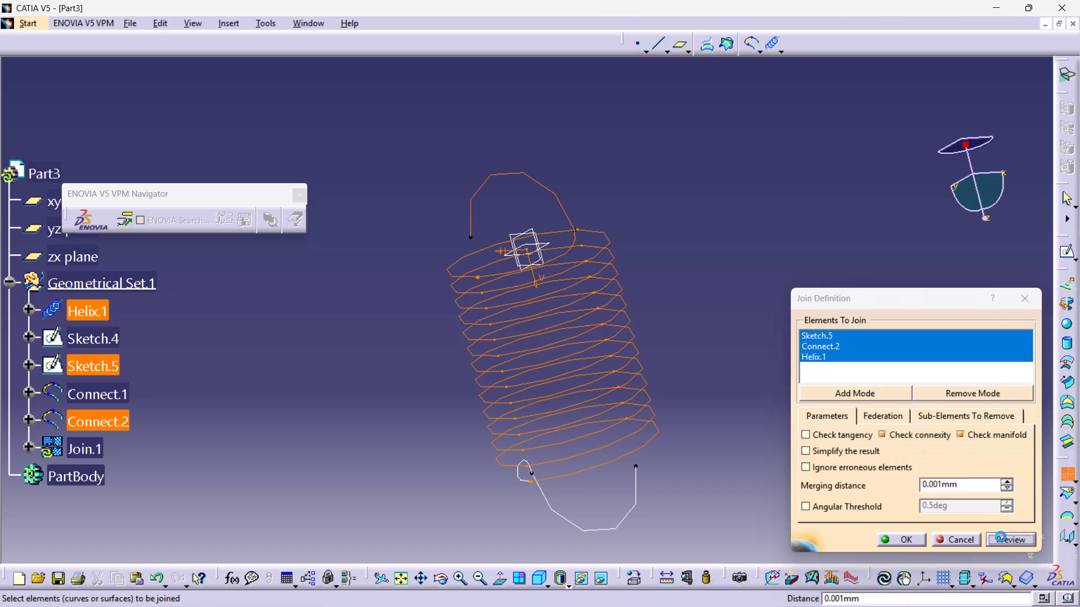
left_click(915, 547)
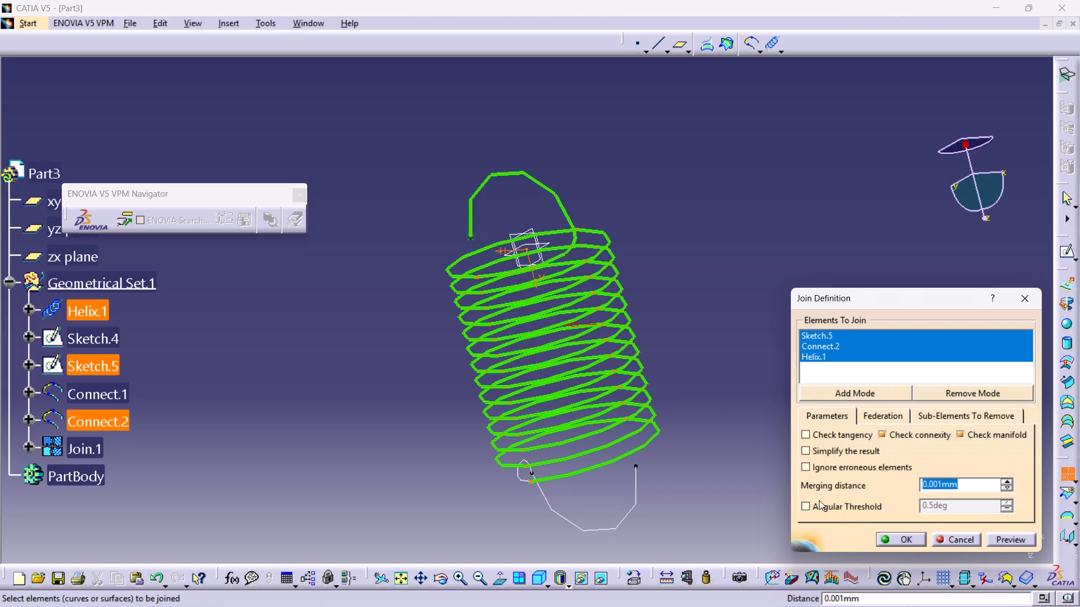
left_click(904, 536)
left_click(774, 469)
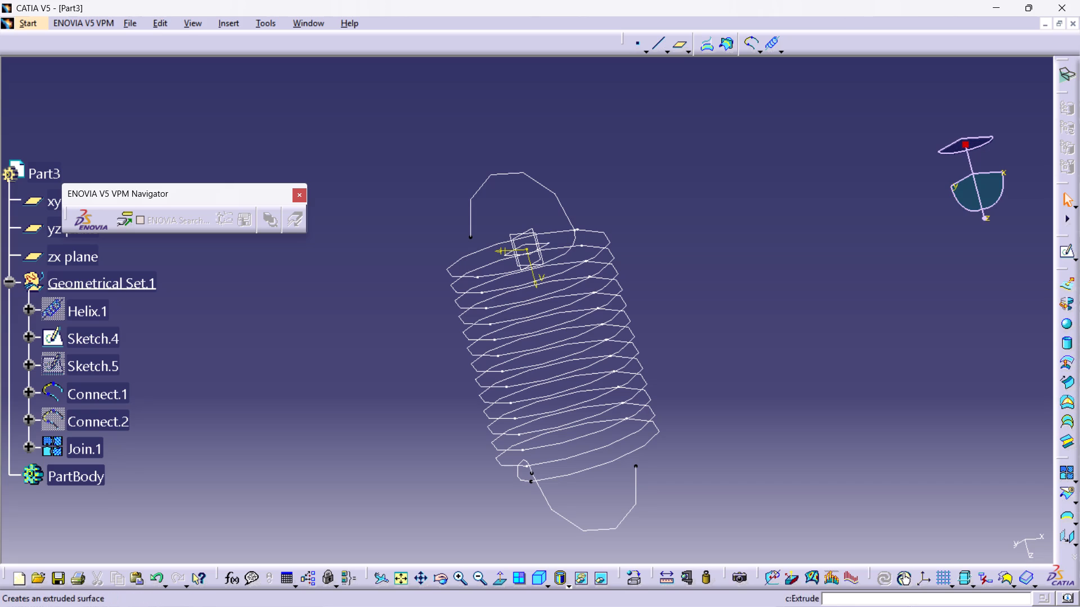
Join the upper arc sketch, its connect curve and the existing join into one curve with a 0.001 mm merging distance.
left_click(1059, 473)
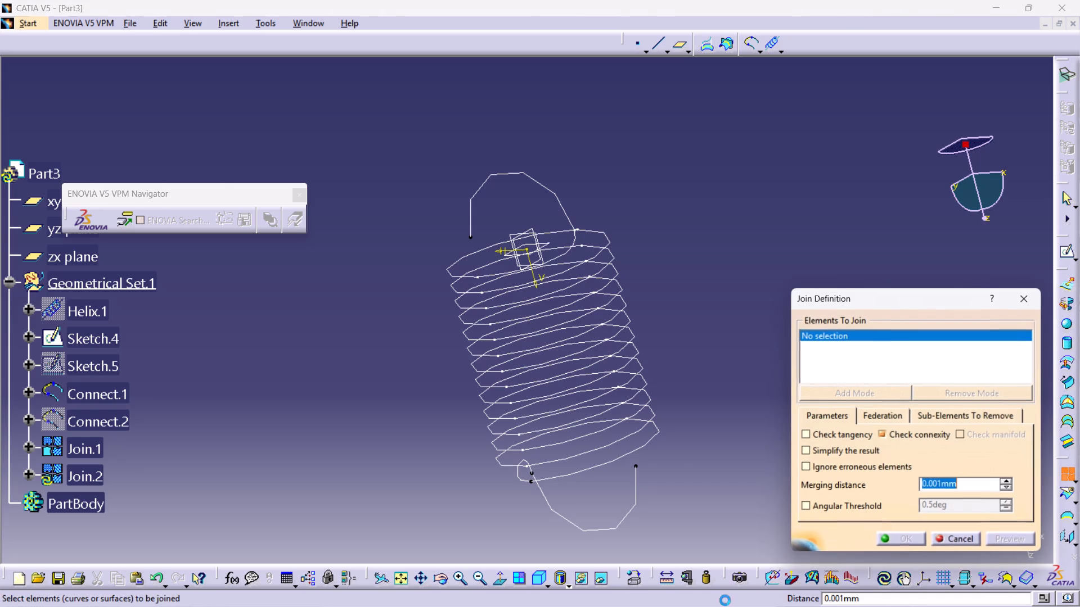
middle_click_drag(626, 514, 556, 289)
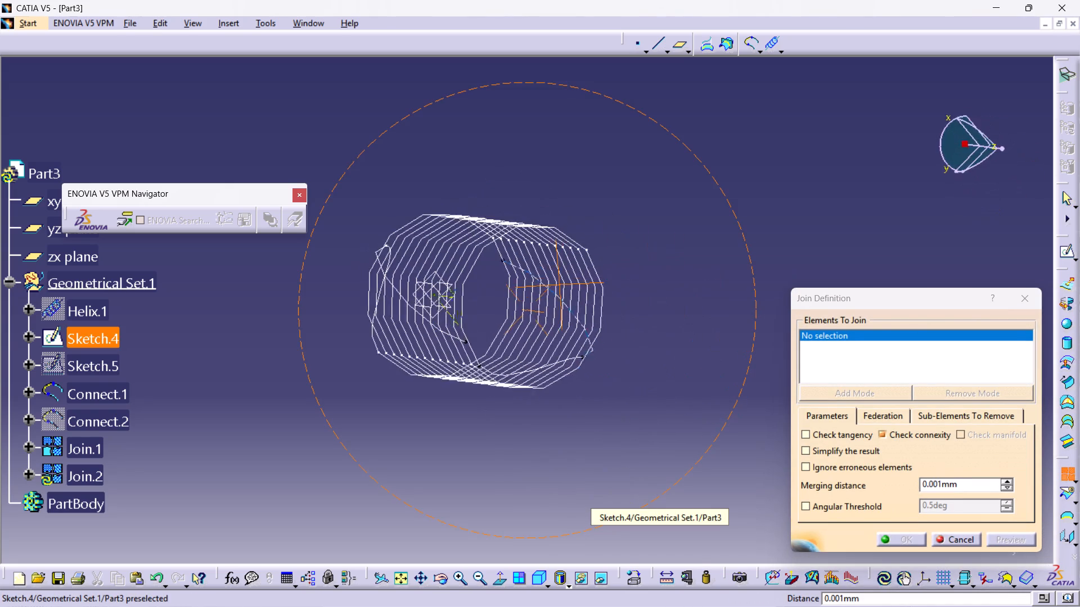
middle_click_drag(556, 289, 539, 94)
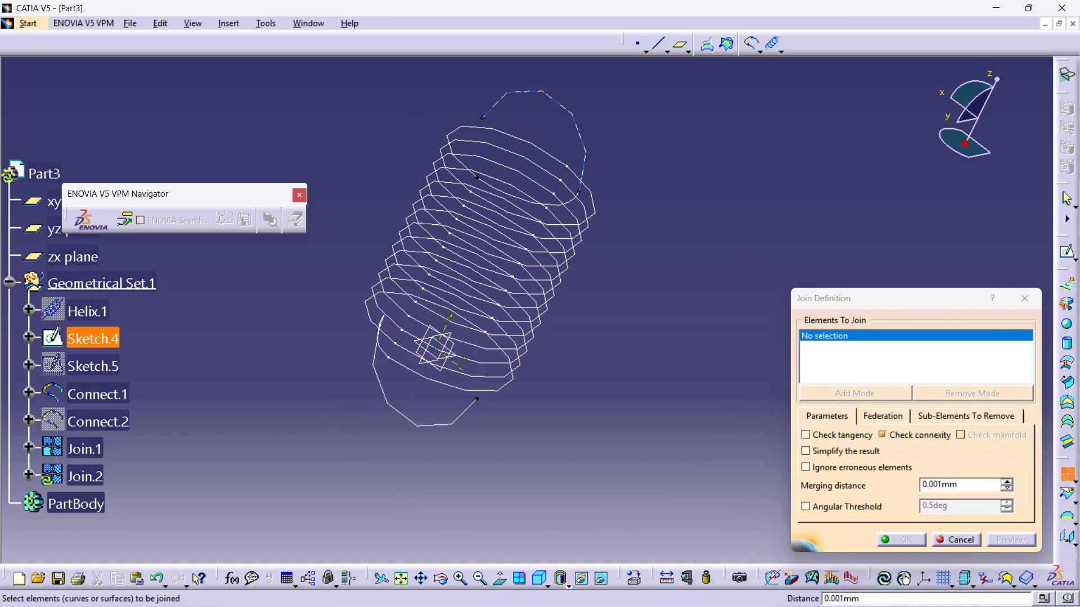
left_click(577, 132)
left_click(556, 205)
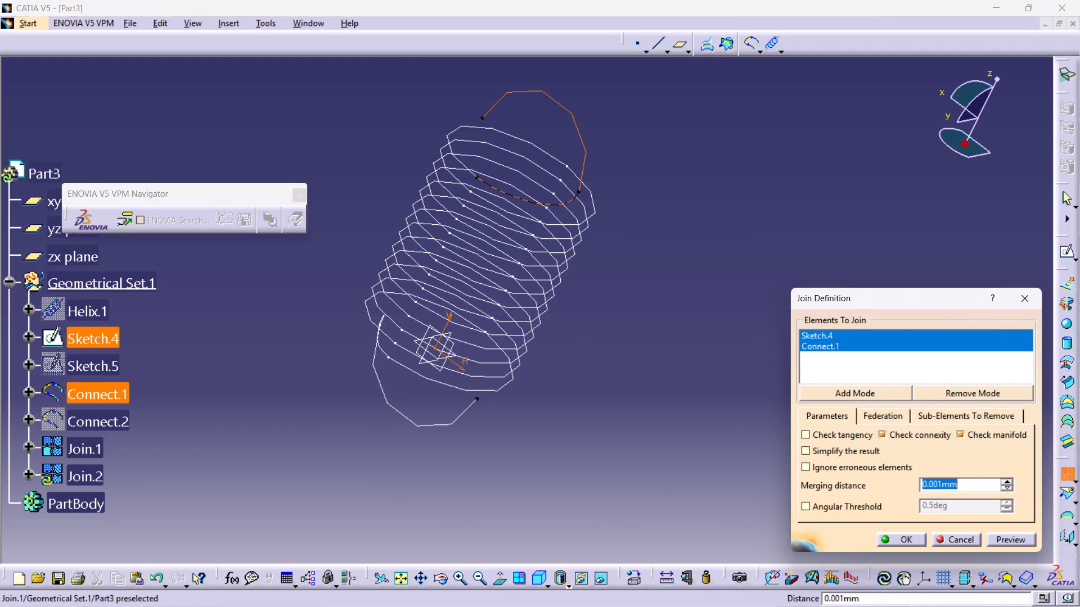
left_click(473, 170)
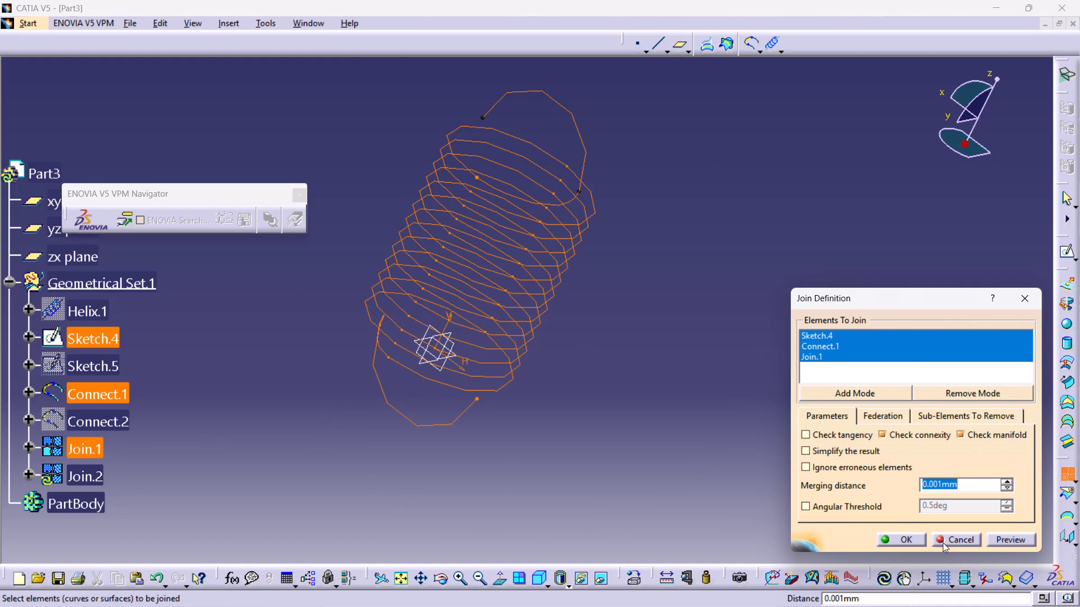
left_click(1023, 540)
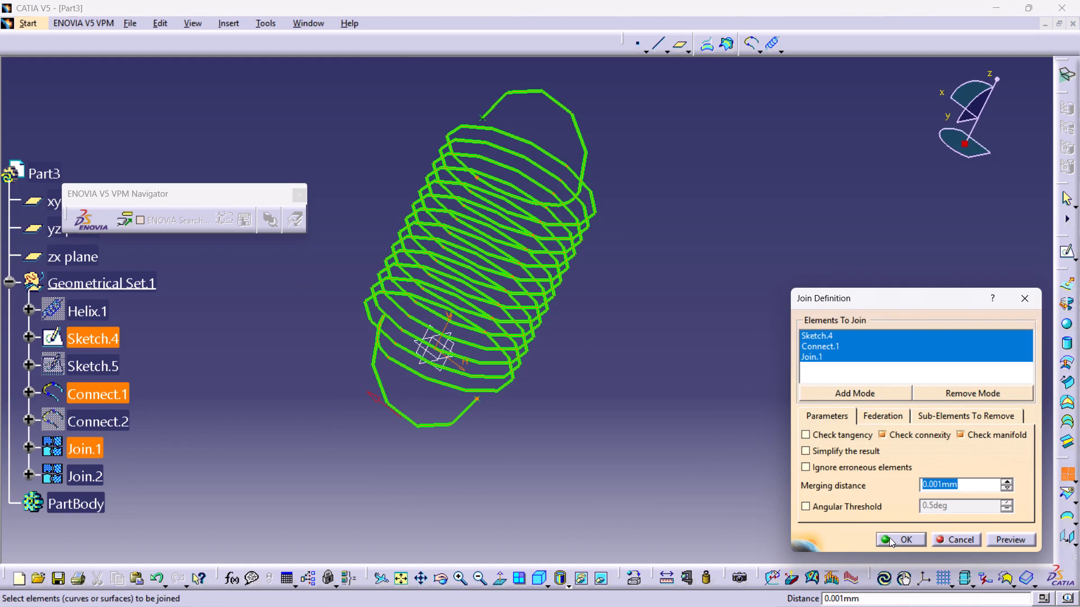
left_click(889, 537)
left_click(715, 445)
Examine the joined spring curve from several sides, including the hooks at both ends.
middle_click_drag(341, 491, 342, 237)
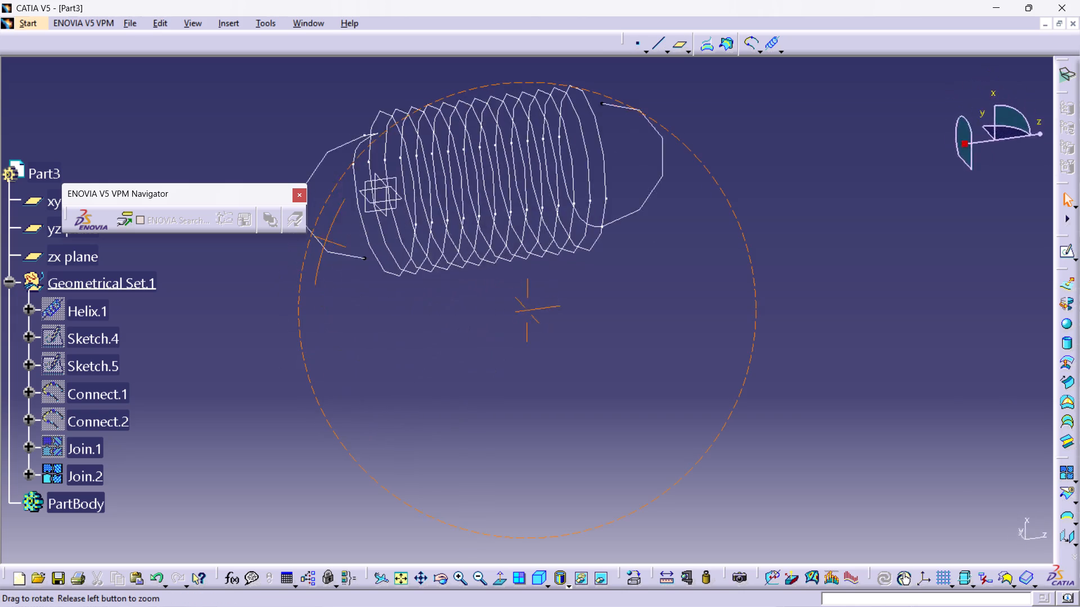
middle_click_drag(342, 237, 340, 121)
middle_click_drag(366, 105, 462, 121, "ctrl")
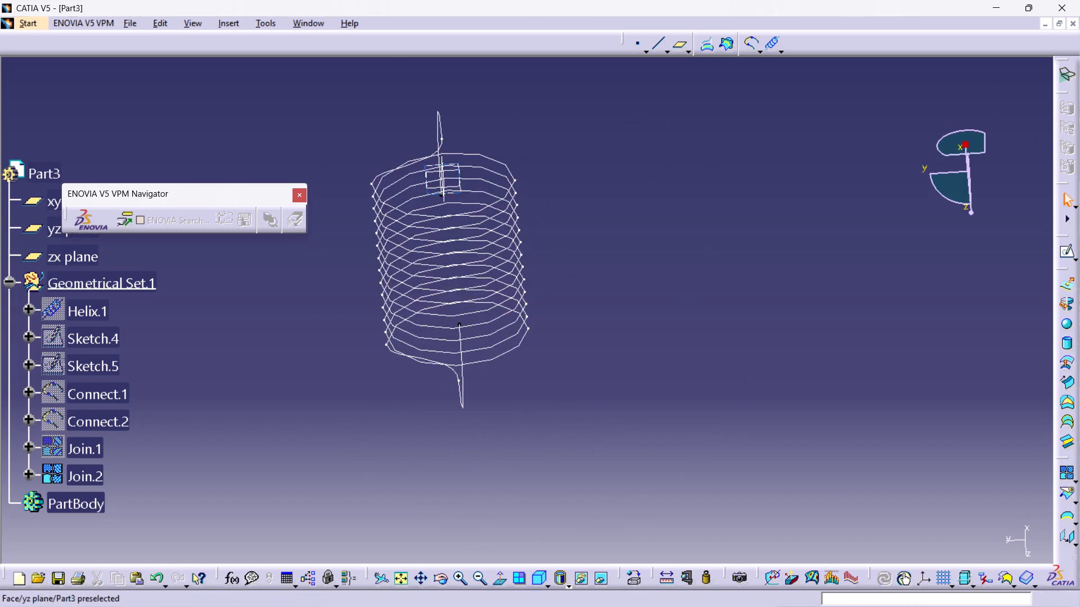
middle_click(404, 198)
middle_click_drag(452, 252, 515, 365)
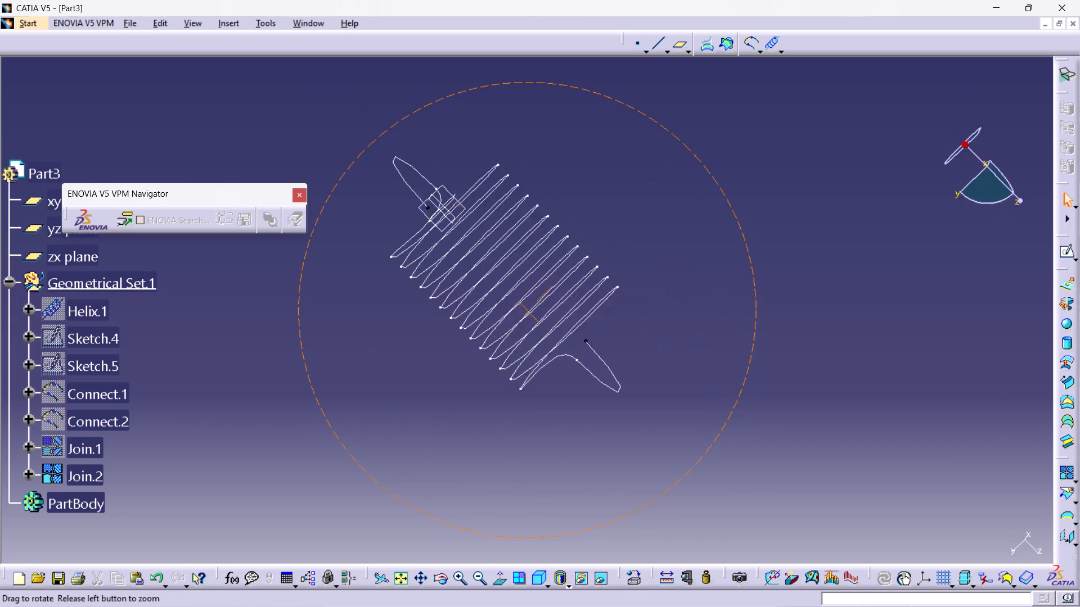
middle_click_drag(515, 365, 802, 341)
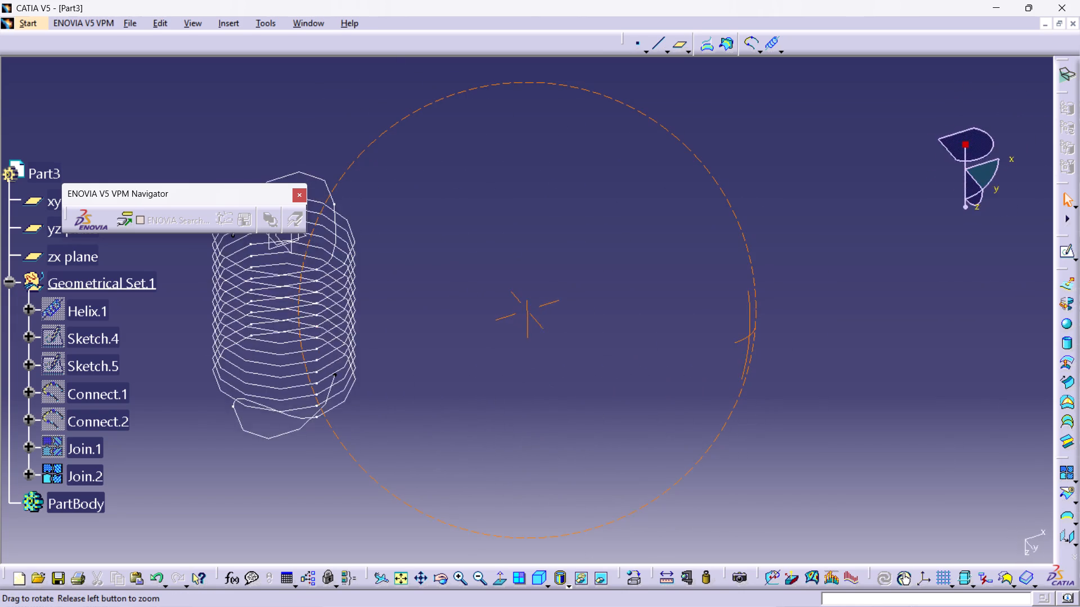
middle_click_drag(802, 341, 276, 377)
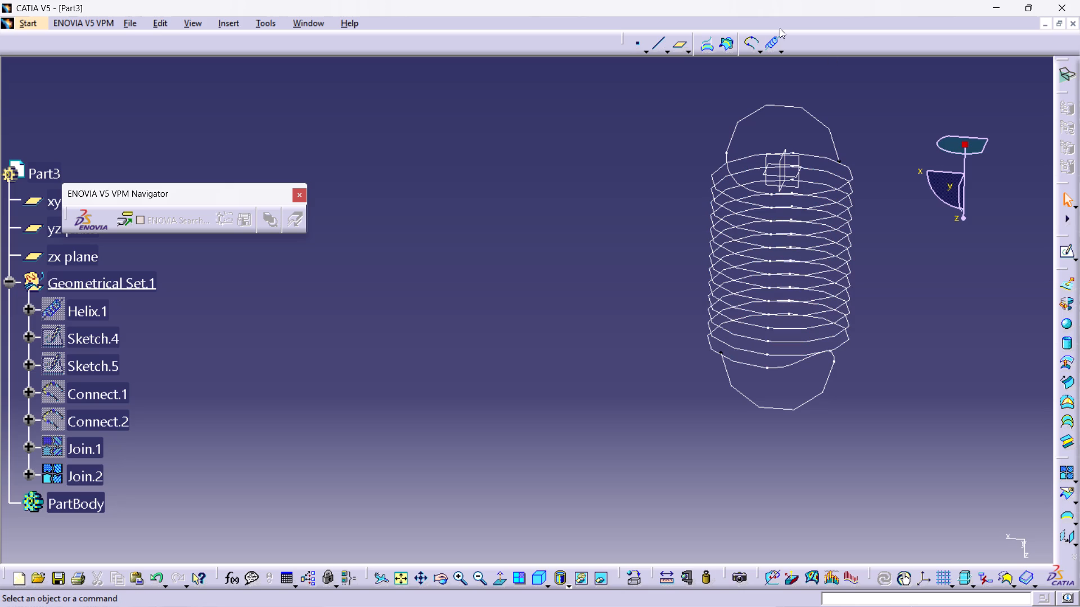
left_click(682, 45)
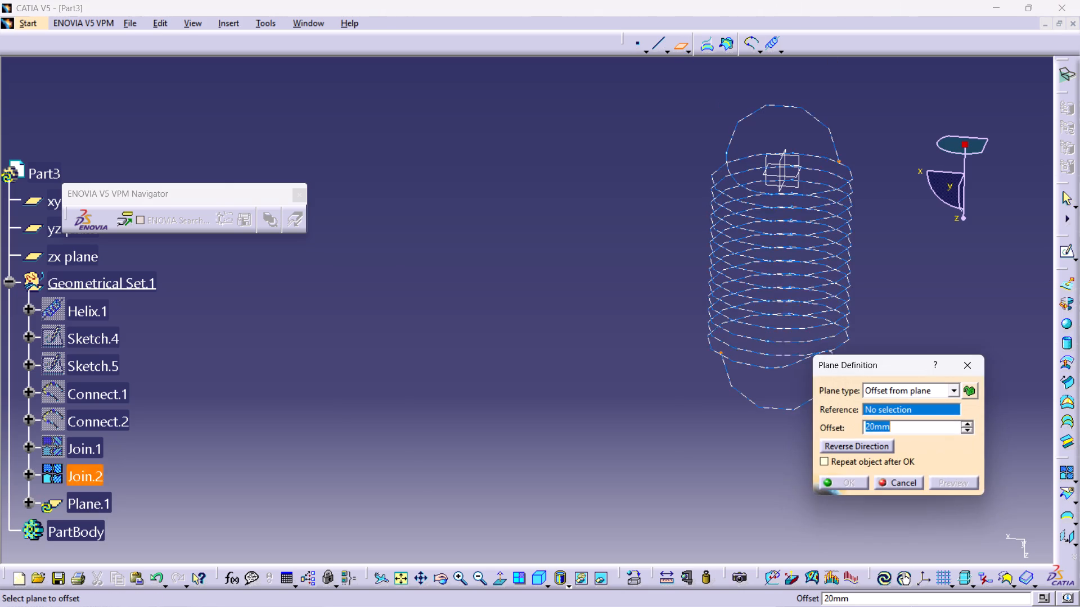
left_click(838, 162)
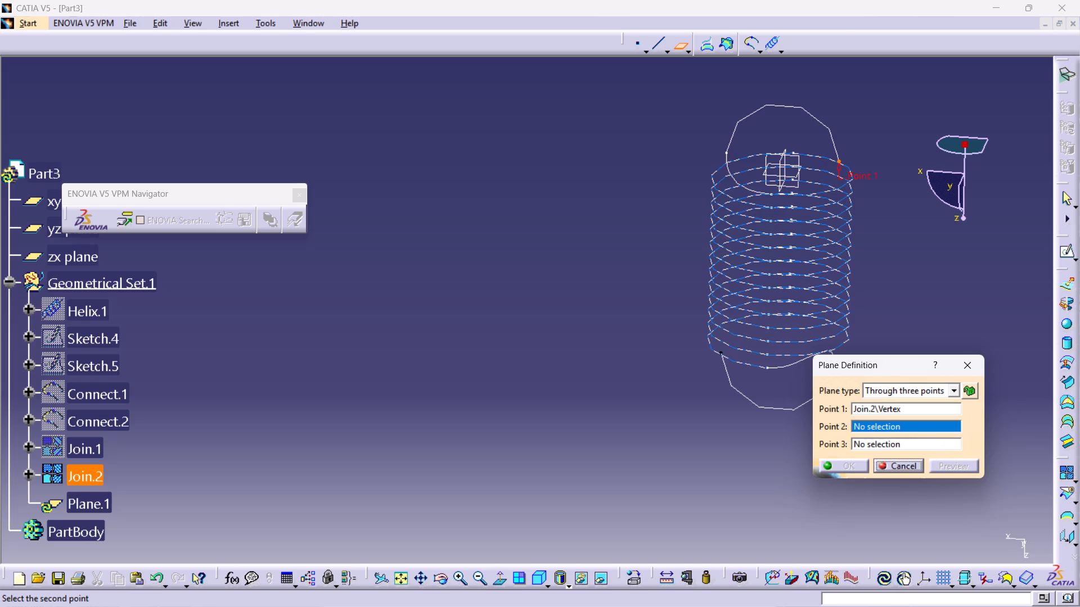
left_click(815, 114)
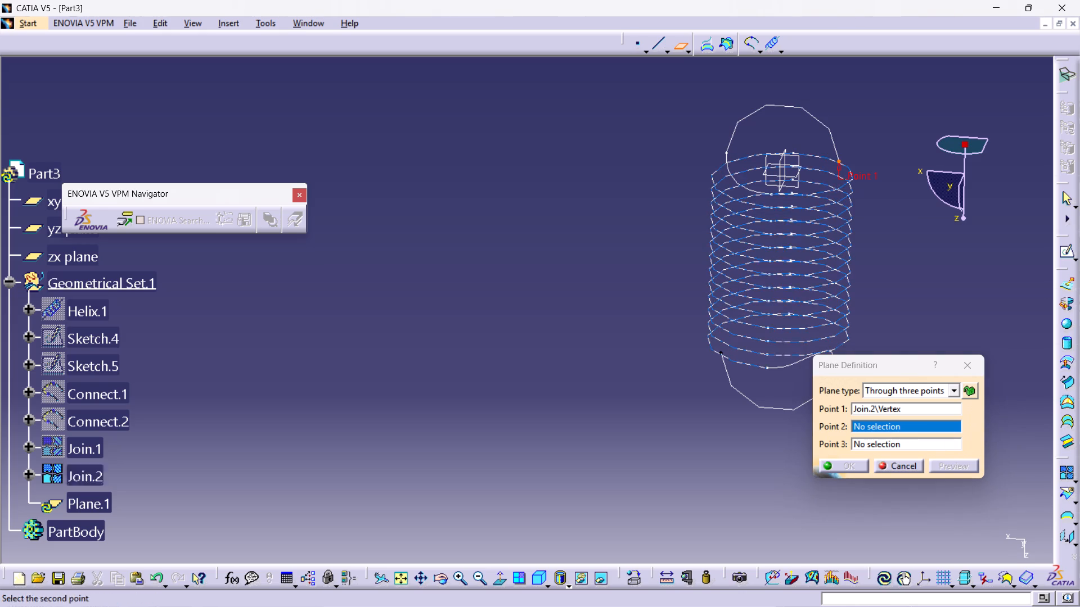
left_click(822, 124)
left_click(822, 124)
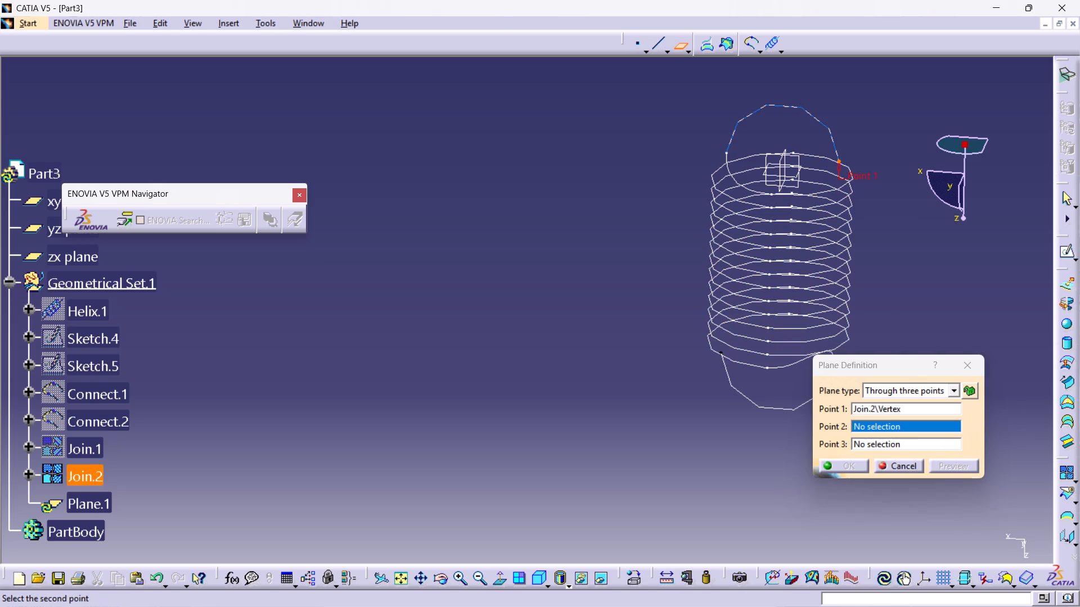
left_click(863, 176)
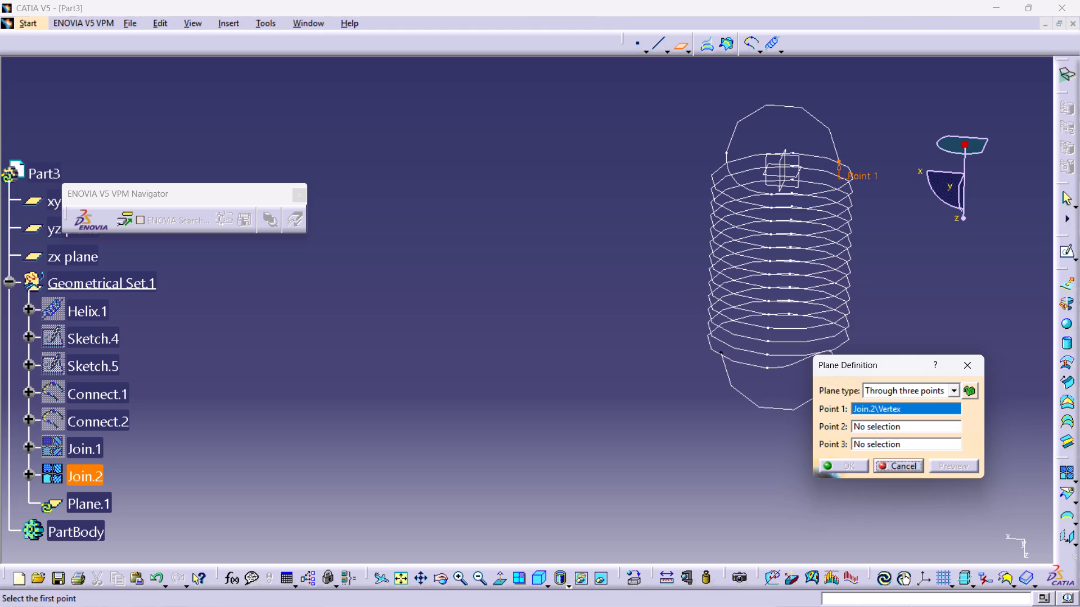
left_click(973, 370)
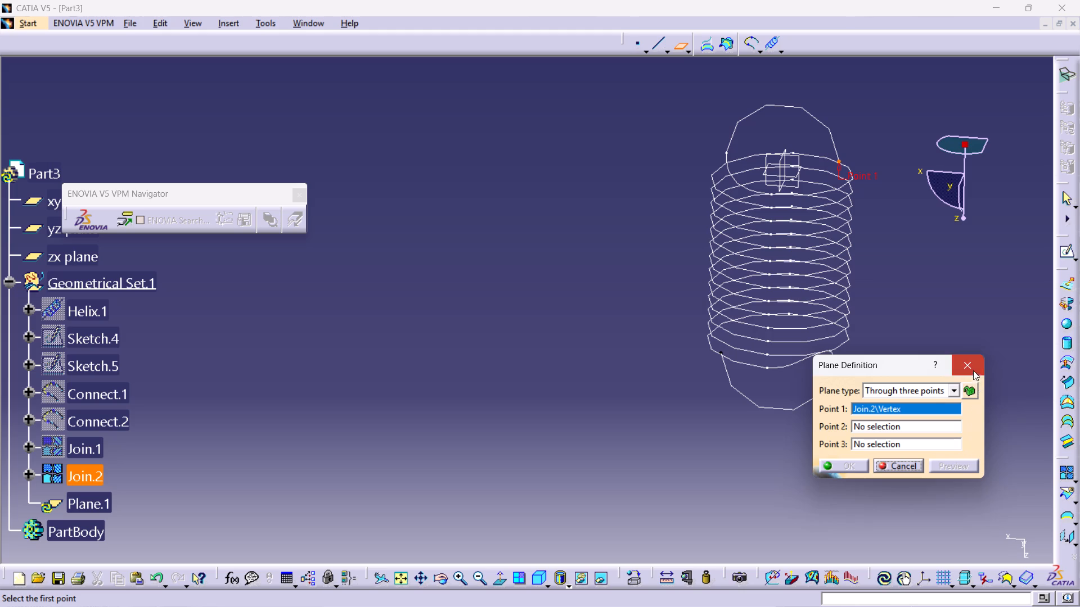
Create a plane normal to the joined spring curve at the free end of the hook nearest the origin.
left_click(678, 42)
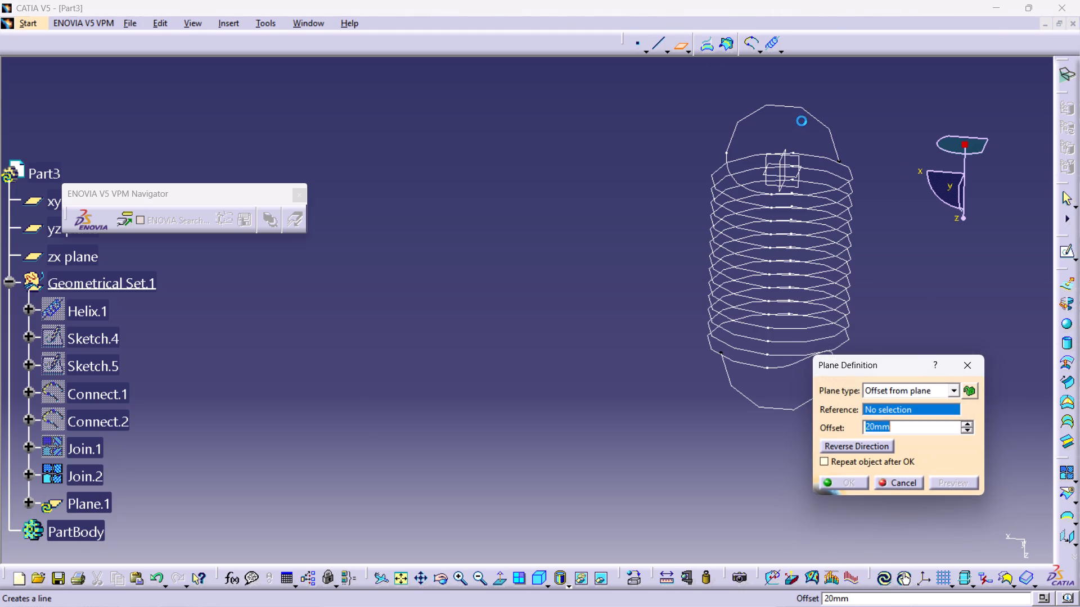
left_click(807, 110)
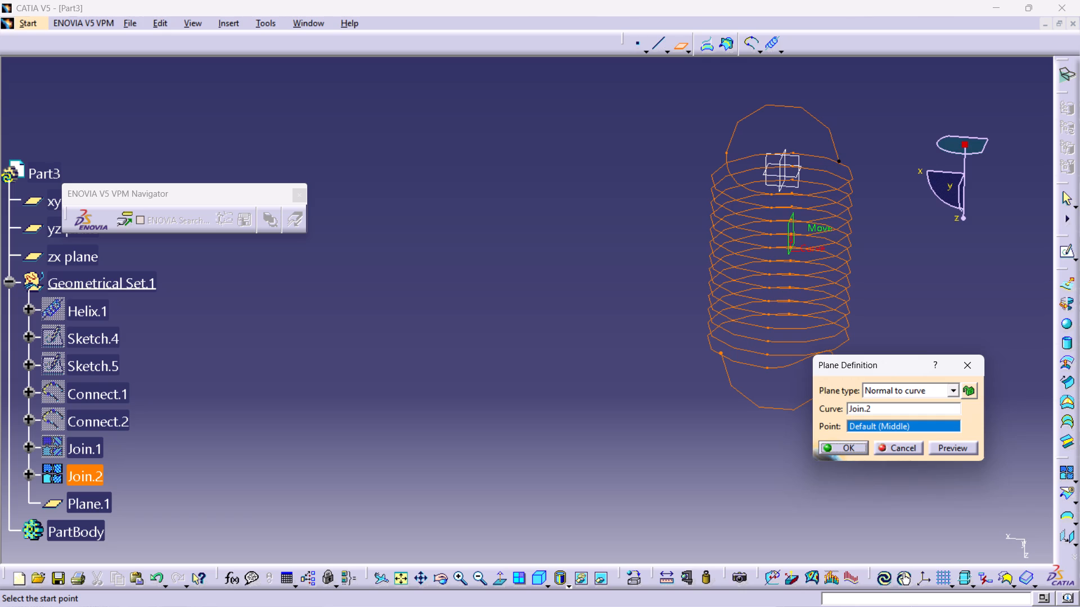
left_click(840, 163)
scroll(938, 373, "up", 1)
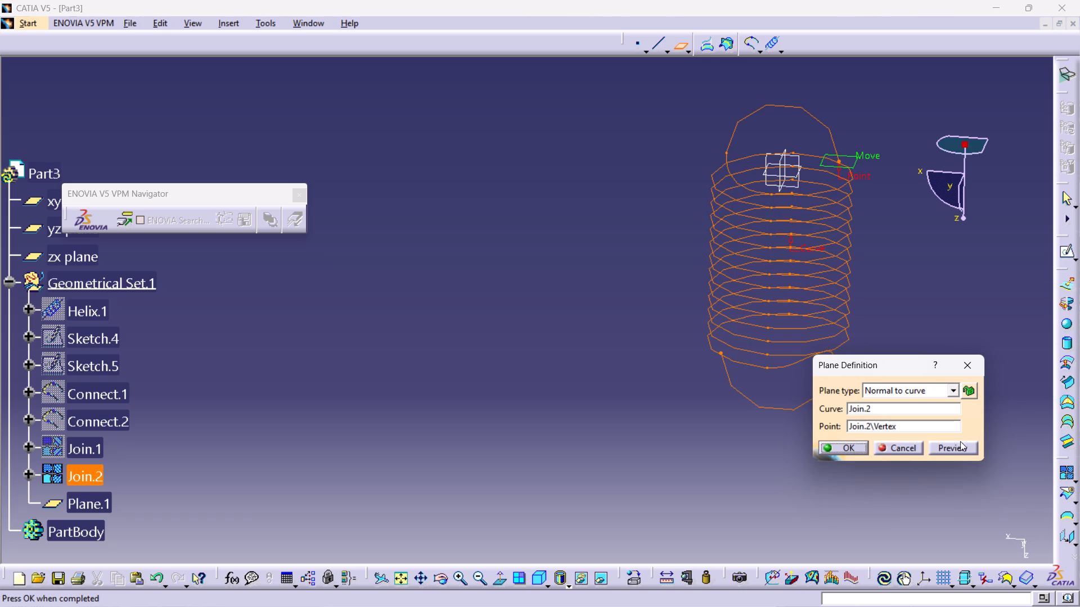
left_click(959, 448)
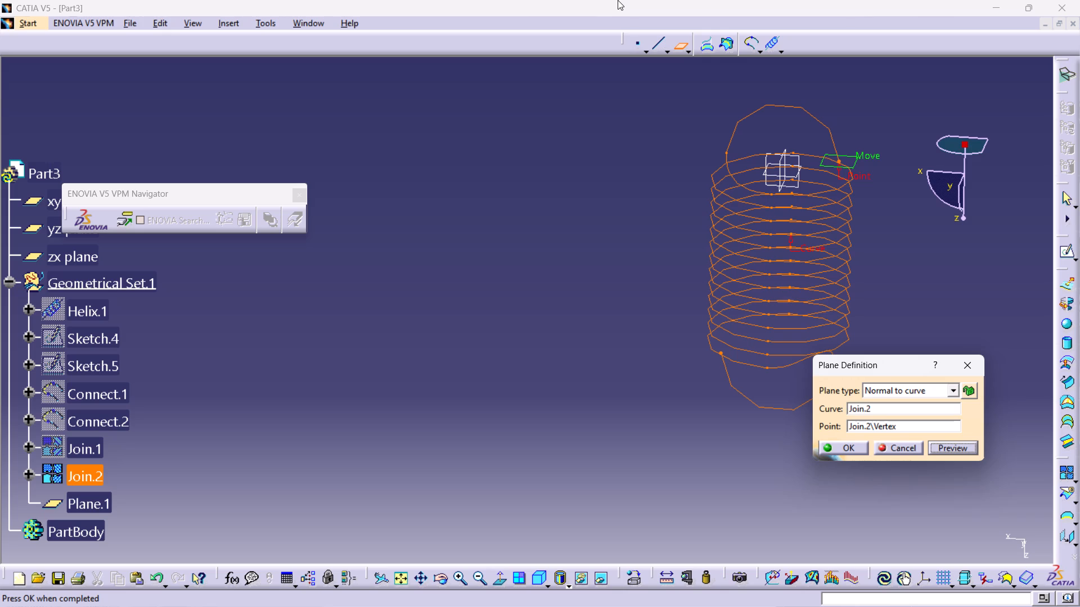
left_click(844, 443)
left_click(497, 428)
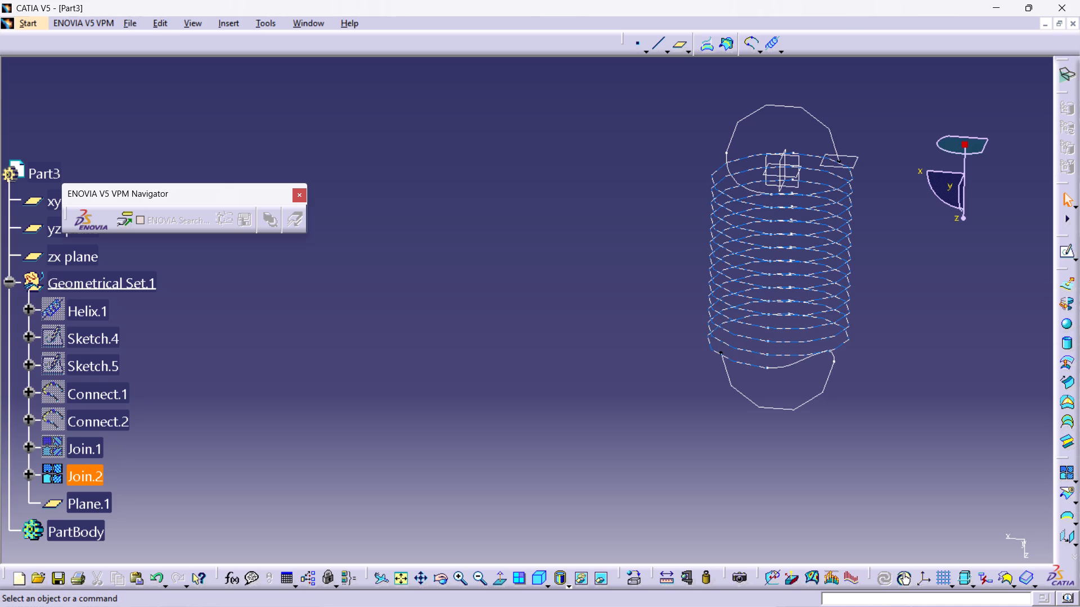
Start a sketch on the plane at the hook's free end.
left_click(859, 157)
left_click(1063, 248)
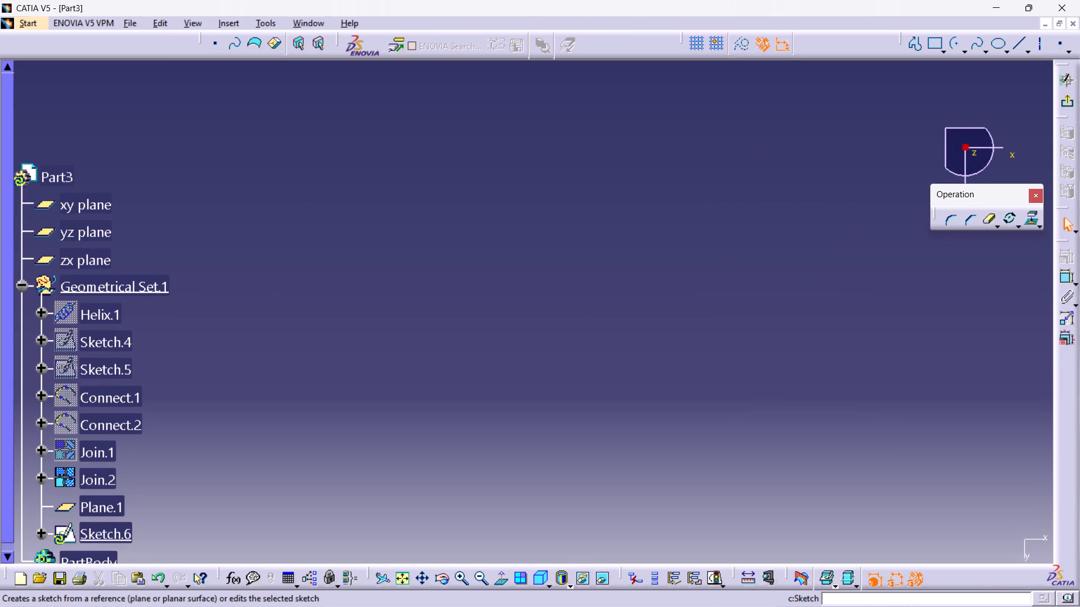
left_click(402, 574)
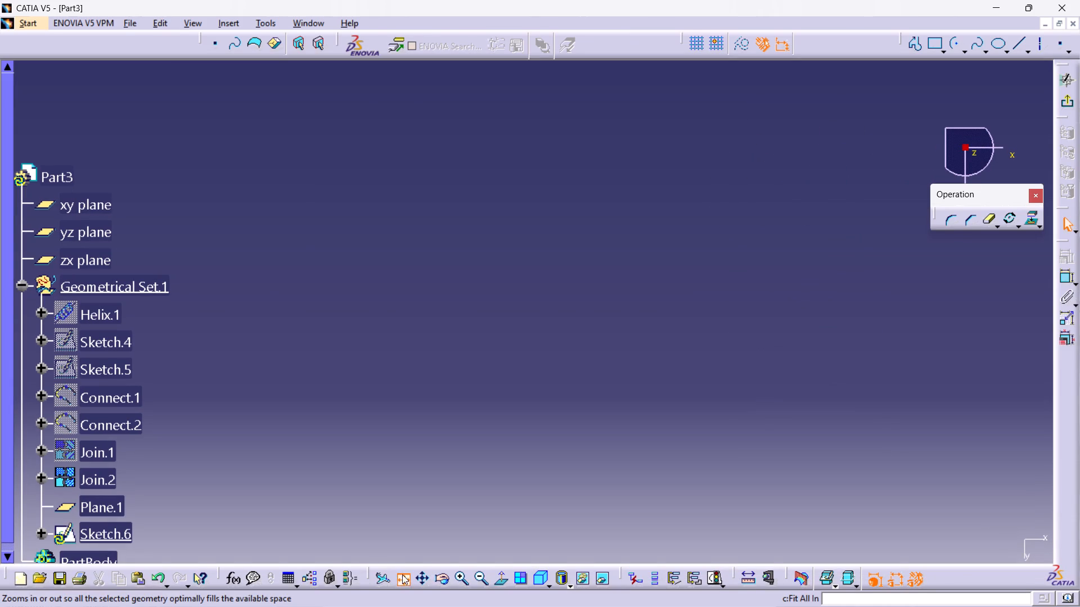
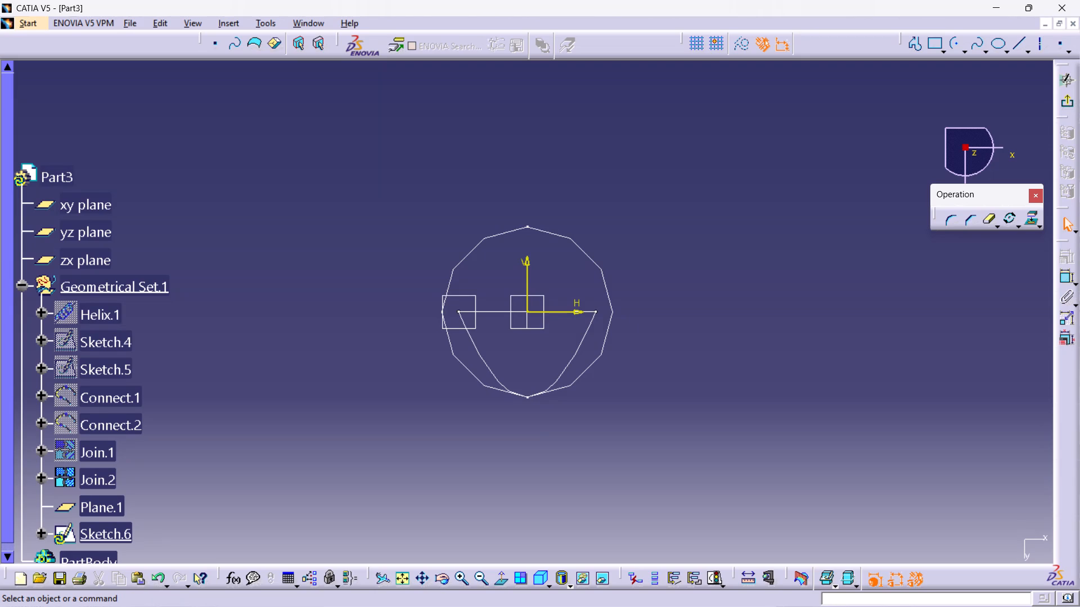
Sketch a circle of about 0.69 mm radius centred on the joined curve's end point at the hook.
left_click(964, 47)
left_click(975, 63)
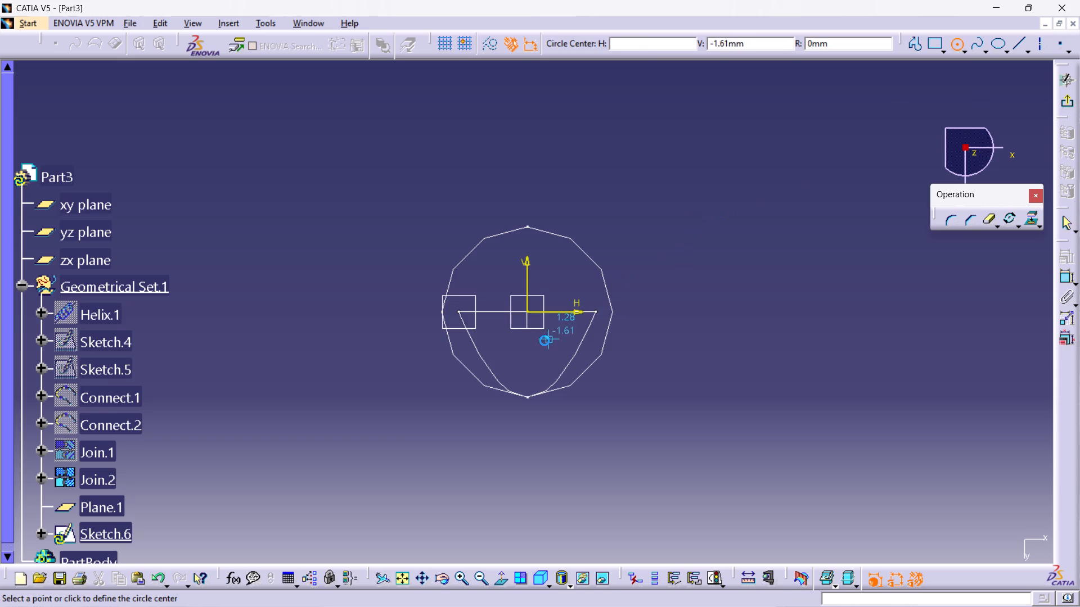
left_click(460, 310)
left_click(453, 299)
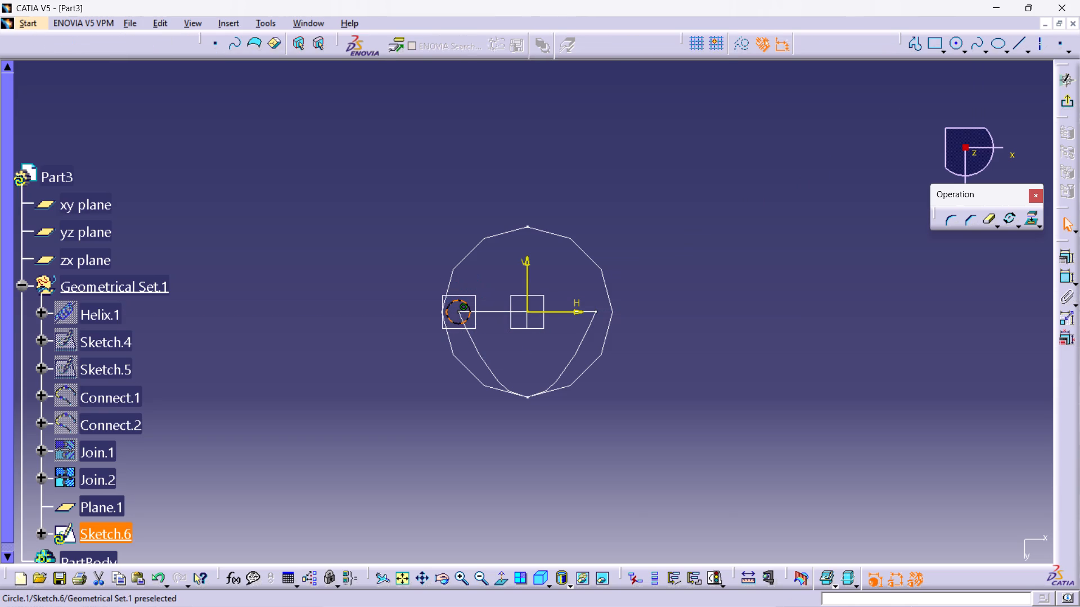
Constrain the circle's radius to 0.45 mm and exit the sketch.
left_click(1065, 275)
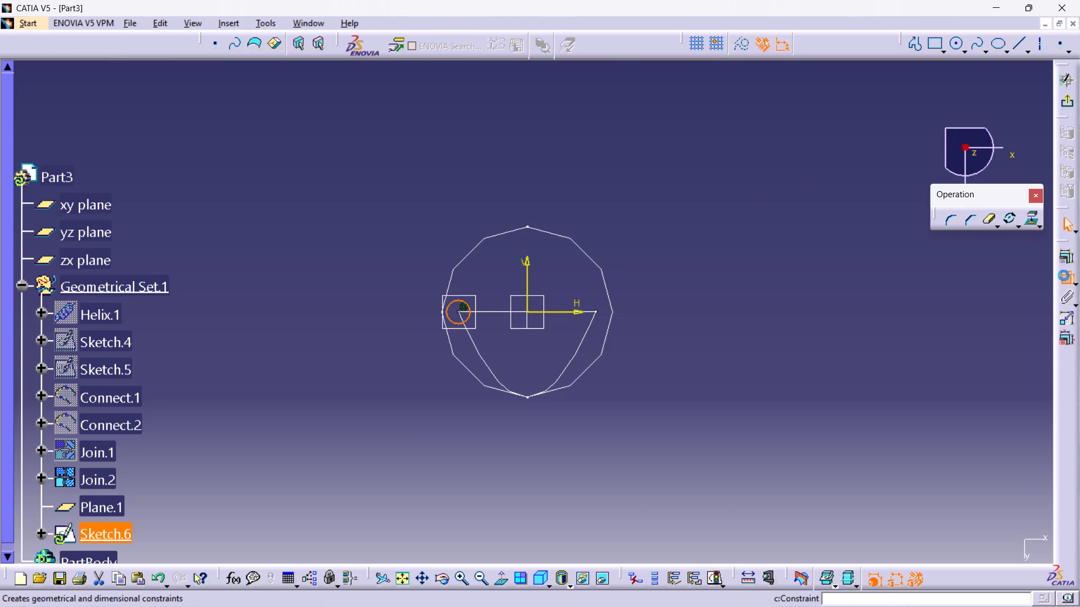
left_click(394, 373)
double_click(397, 369)
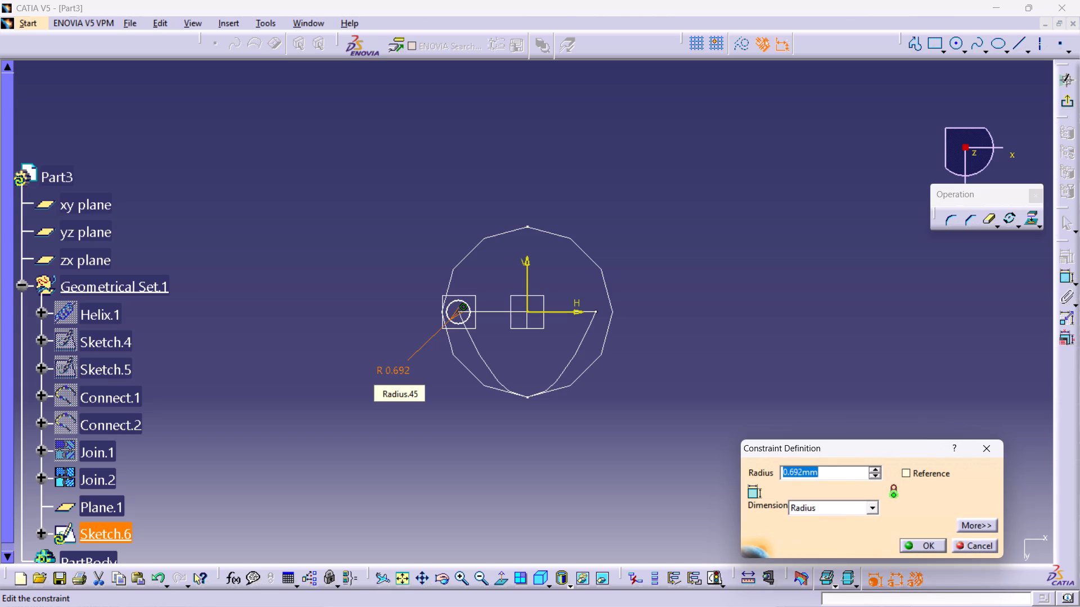
type("0.45")
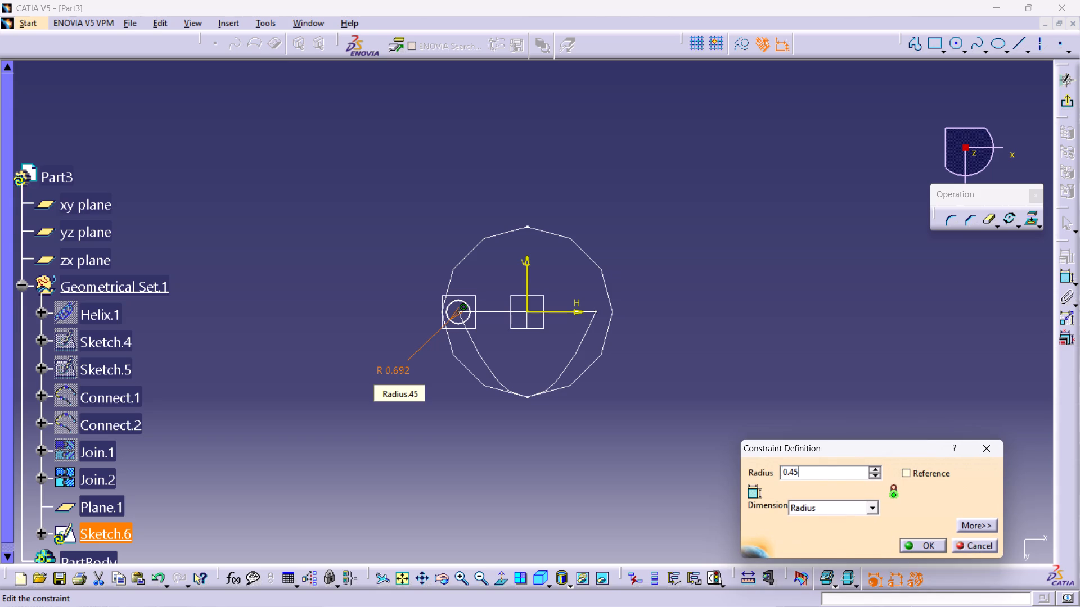
key("Return")
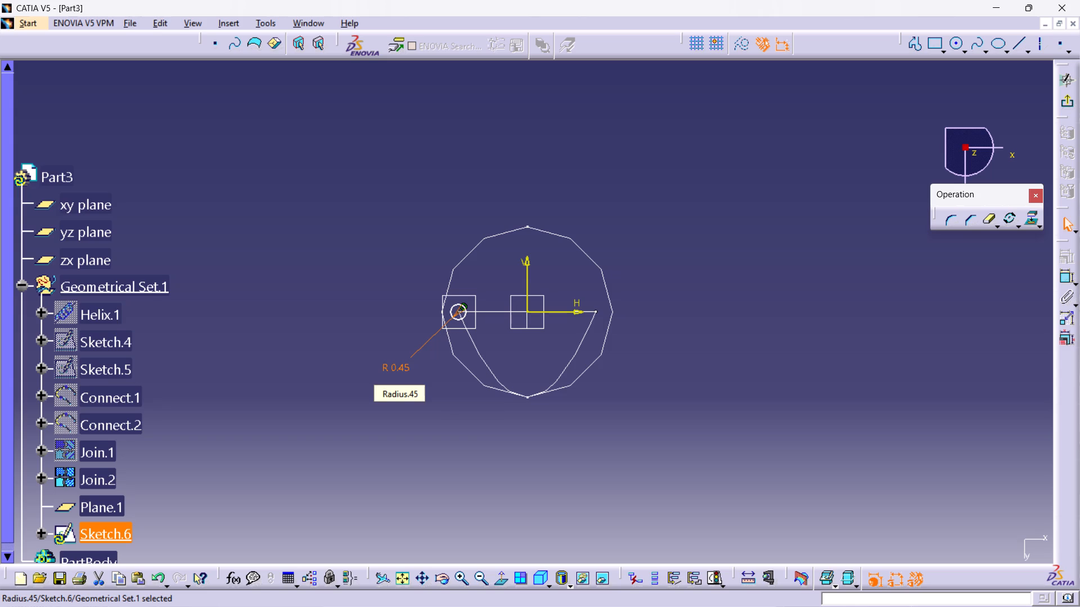
left_click(1065, 101)
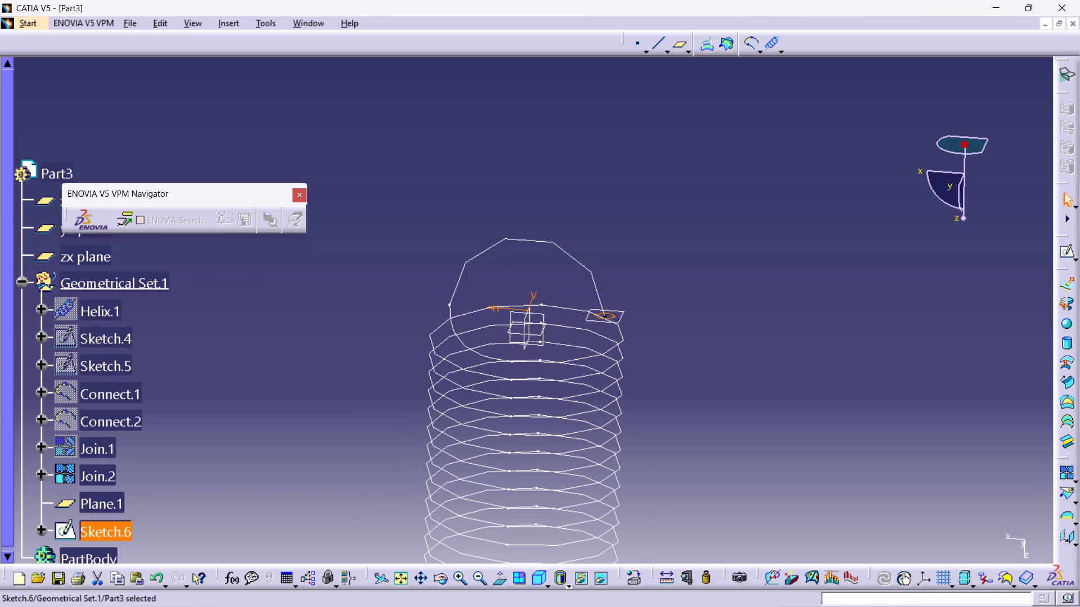
left_click(763, 234)
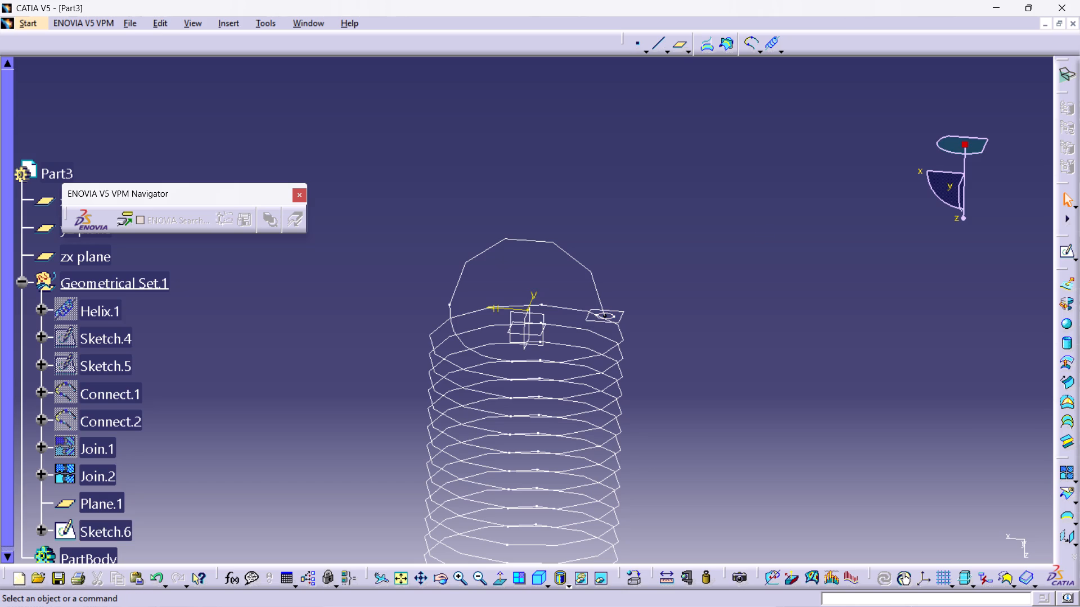
In Part Design, create a Rib with the circle sketch as profile and the final joined spring curve as center curve, keeping the angle.
left_click(27, 21)
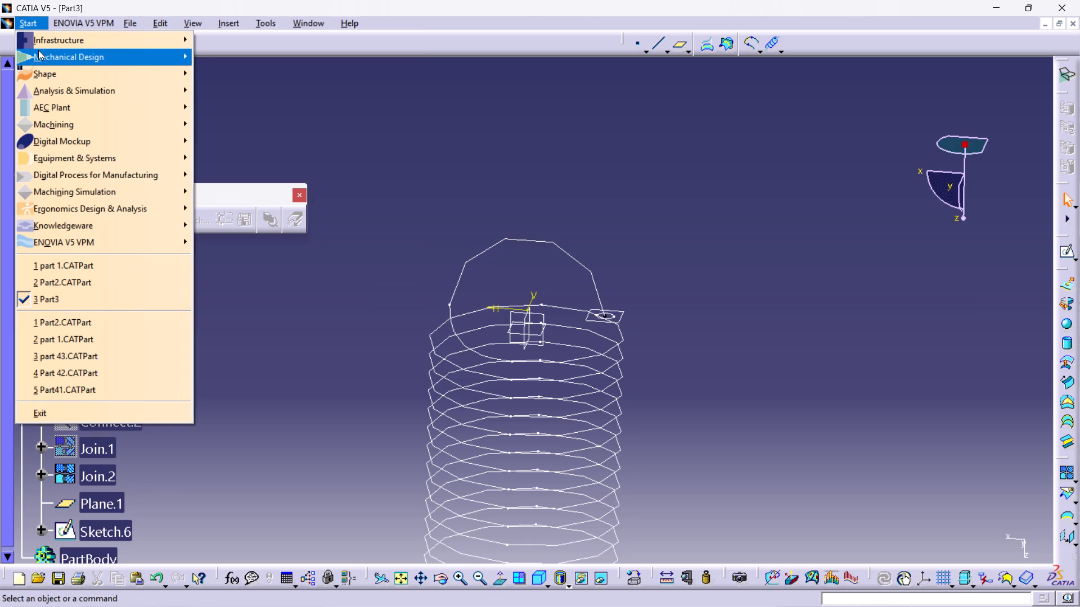
left_click(38, 50)
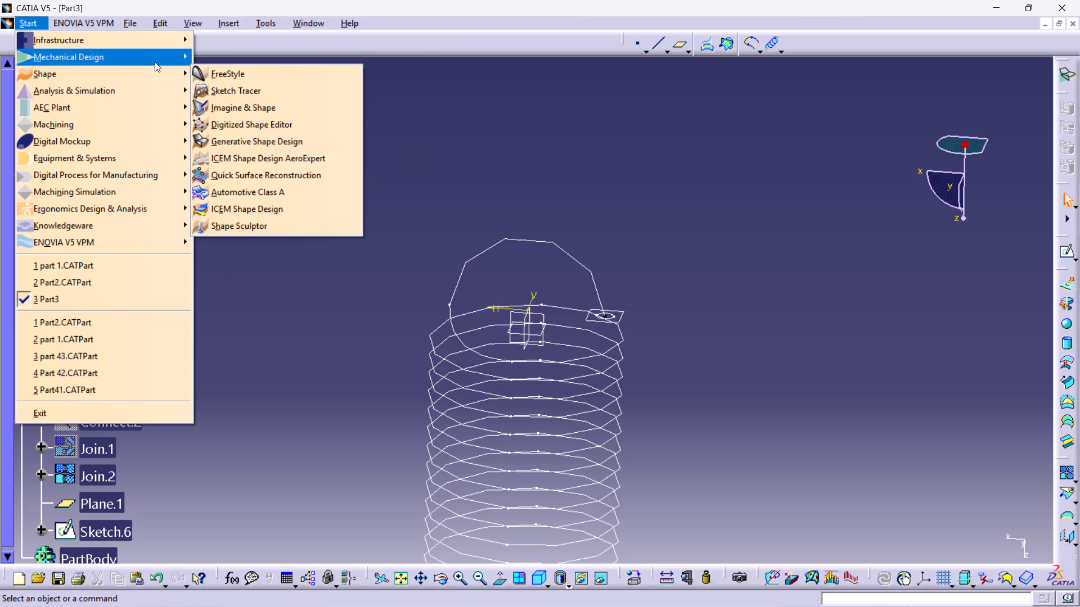
left_click(224, 53)
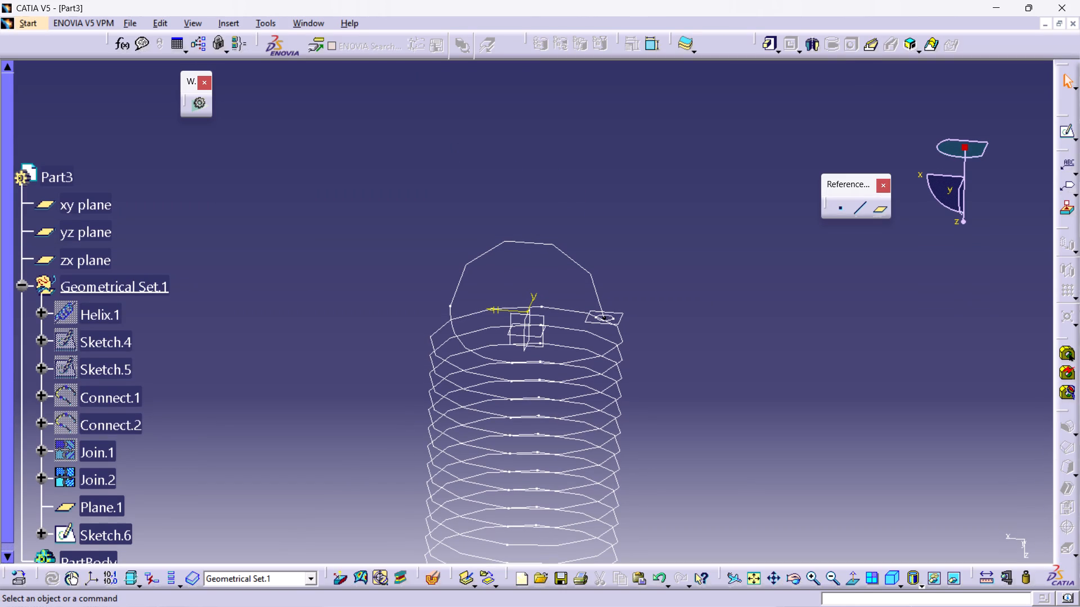
left_click(862, 45)
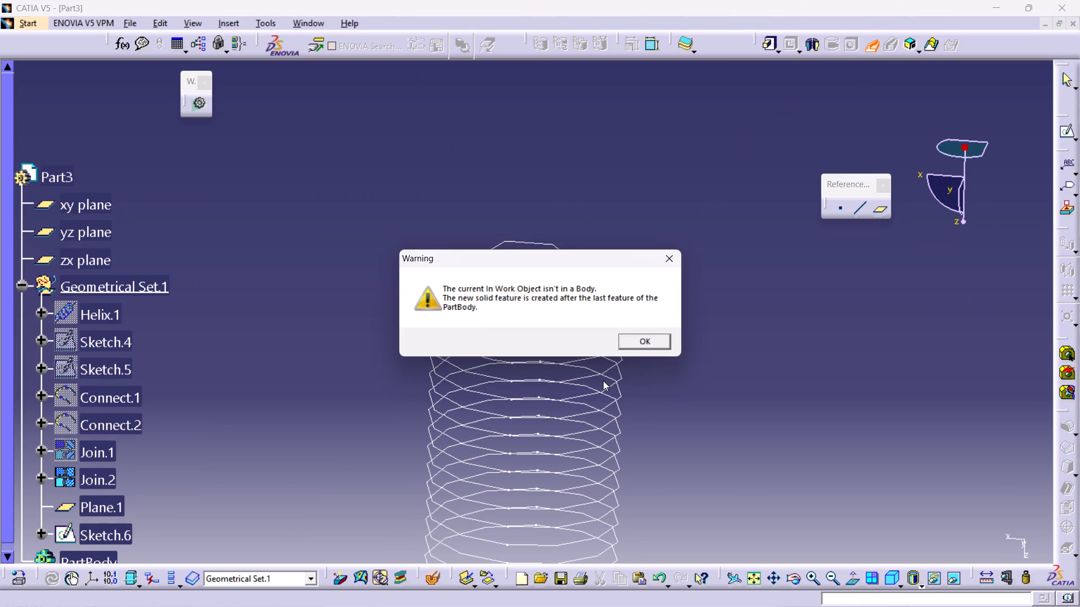
left_click(635, 341)
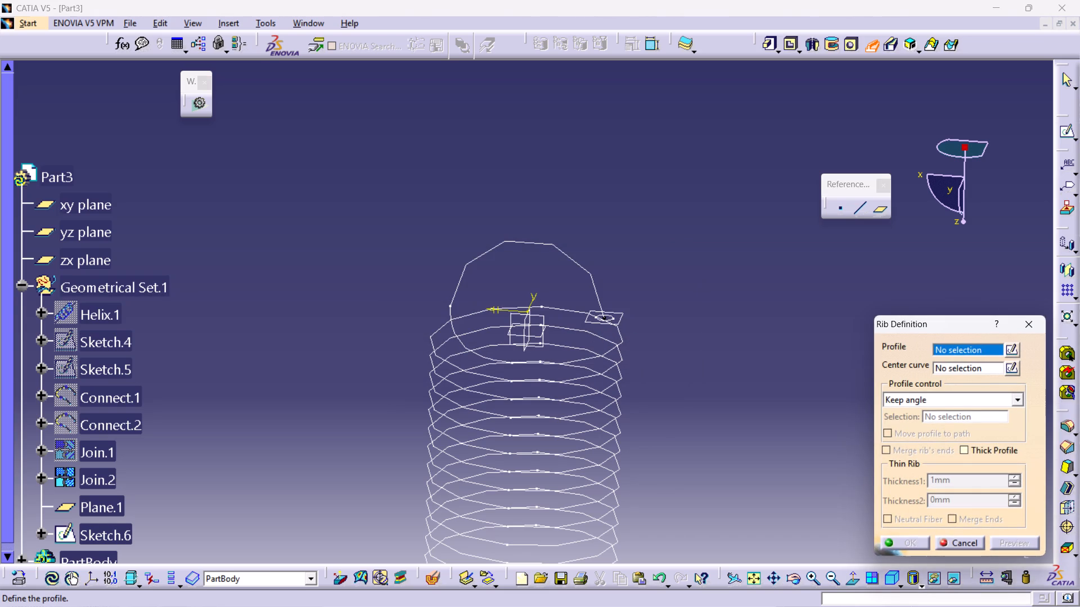
left_click(613, 319)
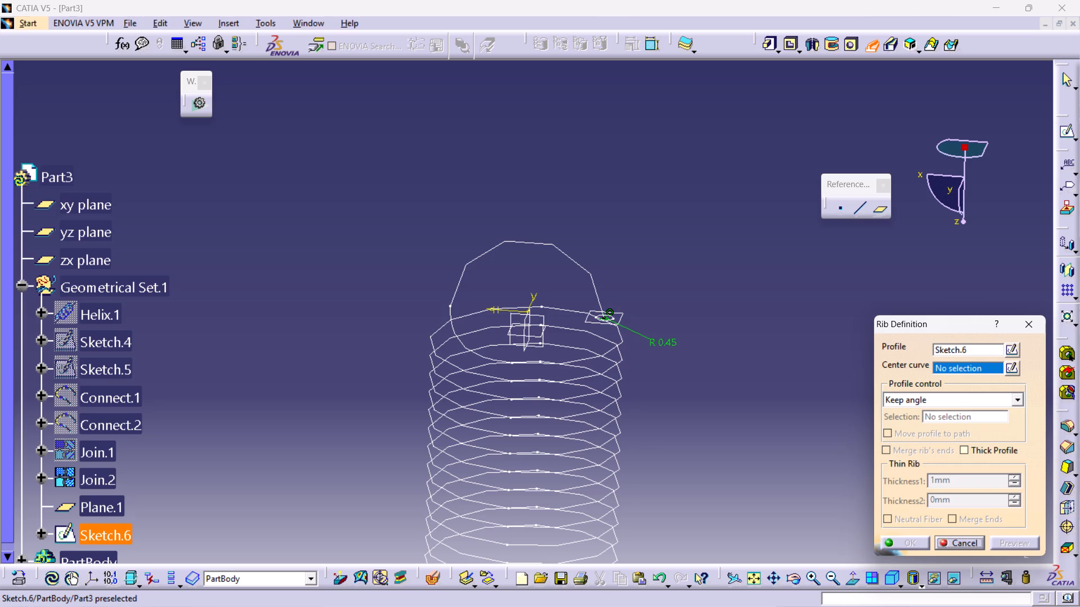
left_click(582, 268)
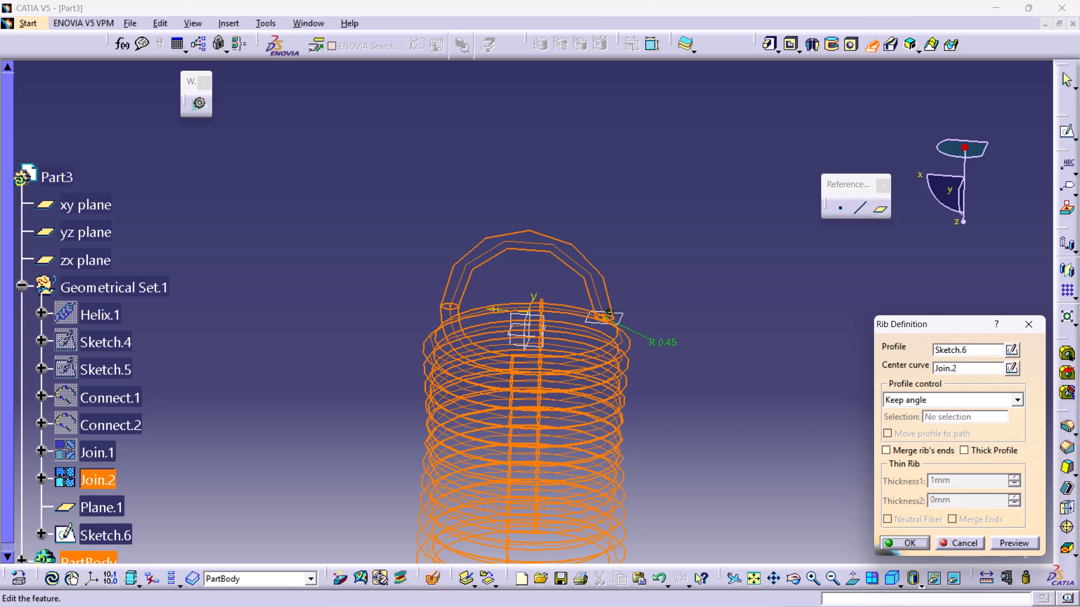
left_click(909, 538)
left_click(794, 447)
Examine the solid spring from several sides, including its coils and the hooks at both ends.
middle_click_drag(673, 256, 673, 256)
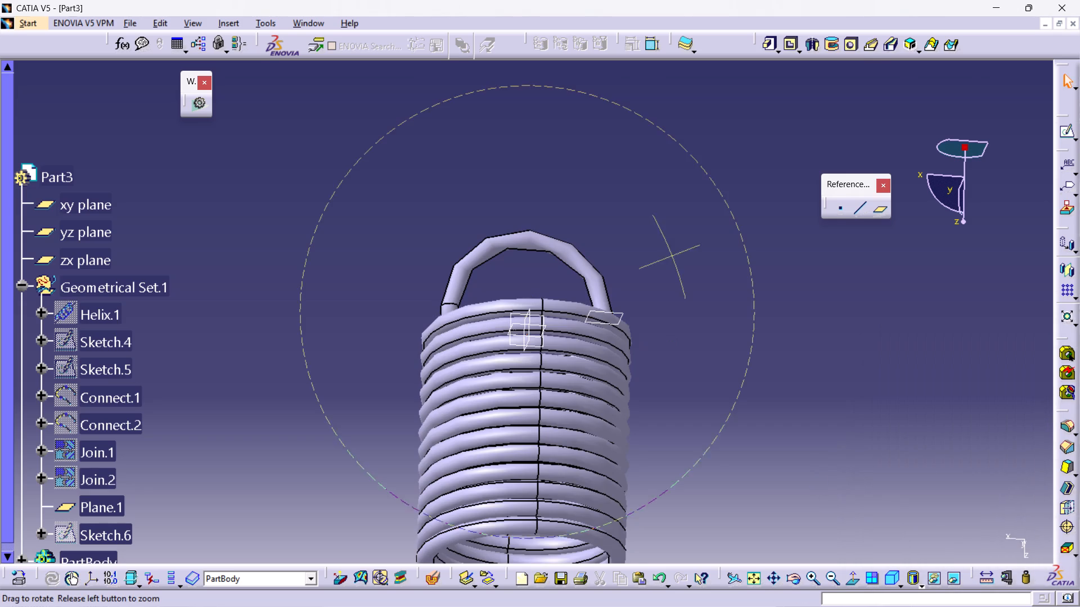
middle_click_drag(673, 256, 714, 404)
scroll(714, 404, "up", 1, "ctrl")
middle_click_drag(707, 403, 748, 157)
scroll(748, 157, "up", 1)
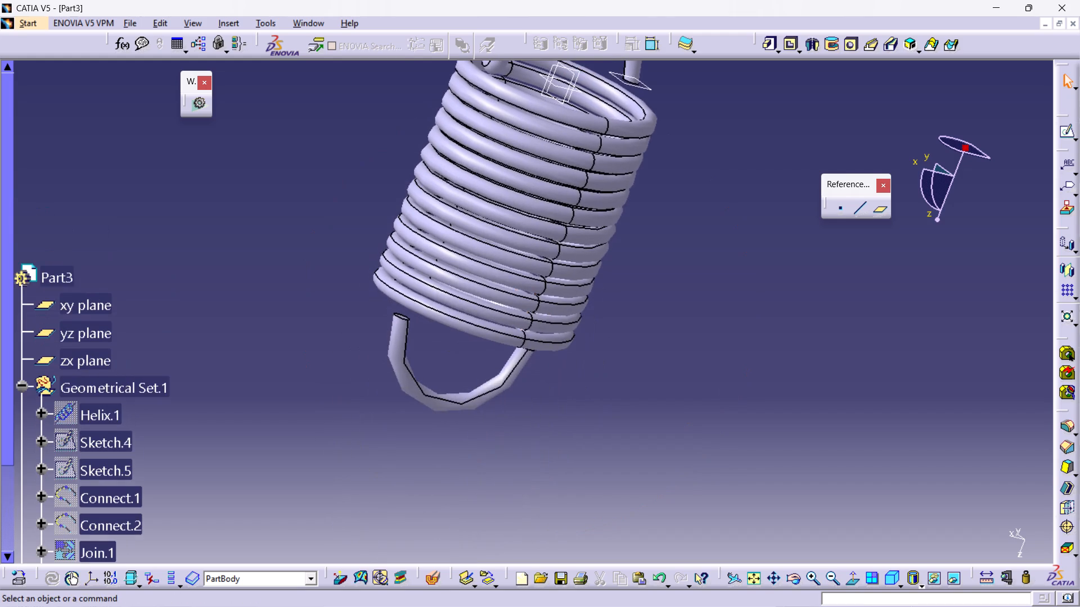
middle_click_drag(683, 166, 715, 271)
scroll(683, 166, "up", 1)
middle_click_drag(735, 209, 596, 238, "ctrl")
scroll(735, 209, "up", 1, "ctrl")
middle_click_drag(273, 214, 553, 362)
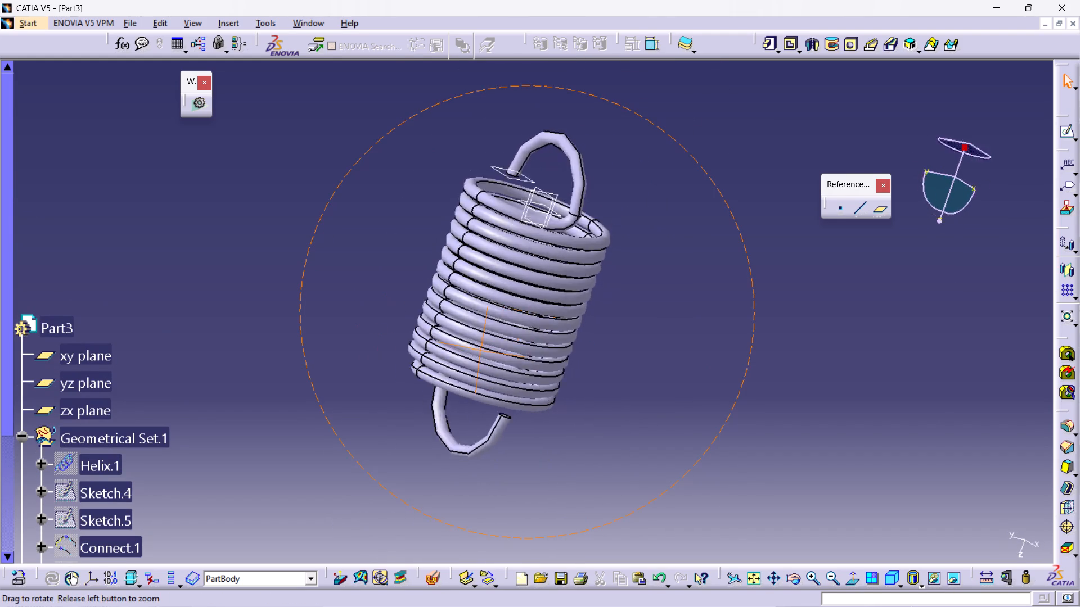
middle_click_drag(553, 362, 327, 134)
middle_click_drag(350, 126, 502, 209, "ctrl")
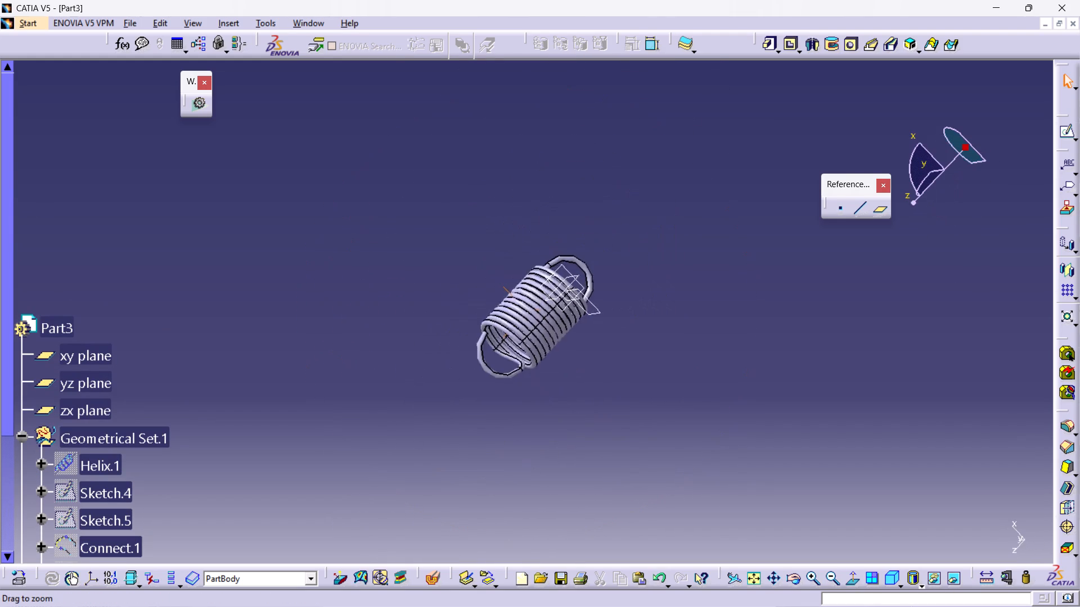
middle_click_drag(502, 209, 399, 152, "ctrl")
middle_click_drag(740, 261, 719, 246)
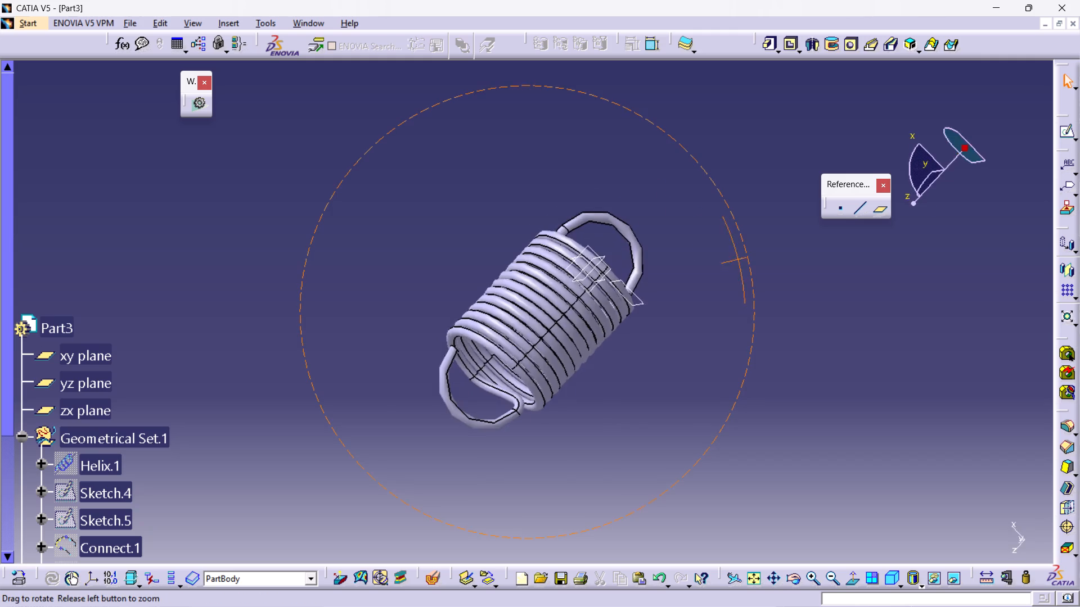
middle_click_drag(719, 246, 634, 273)
scroll(634, 273, "up", 1)
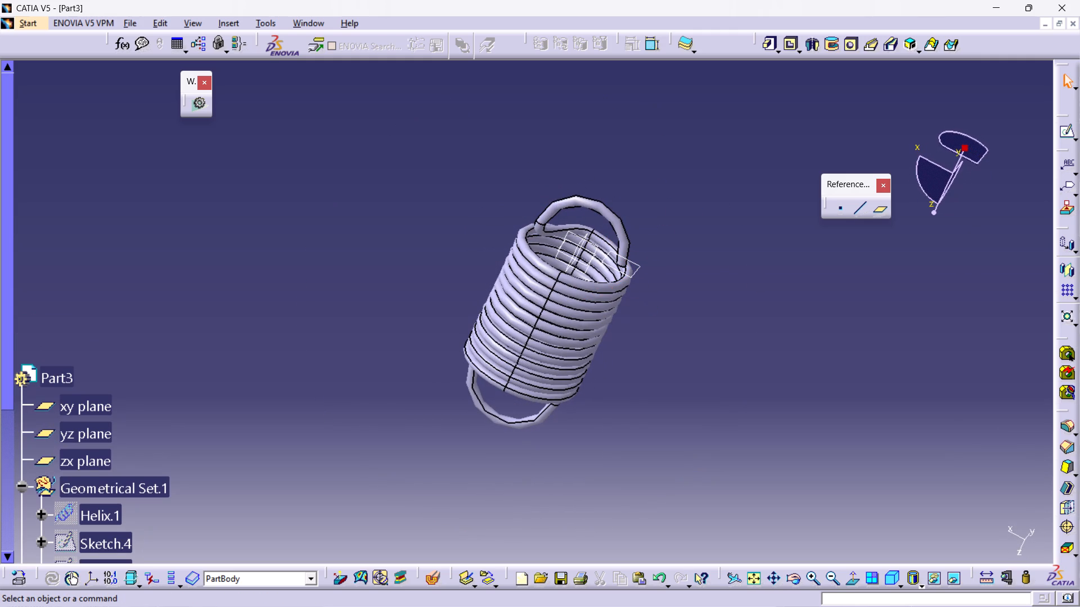
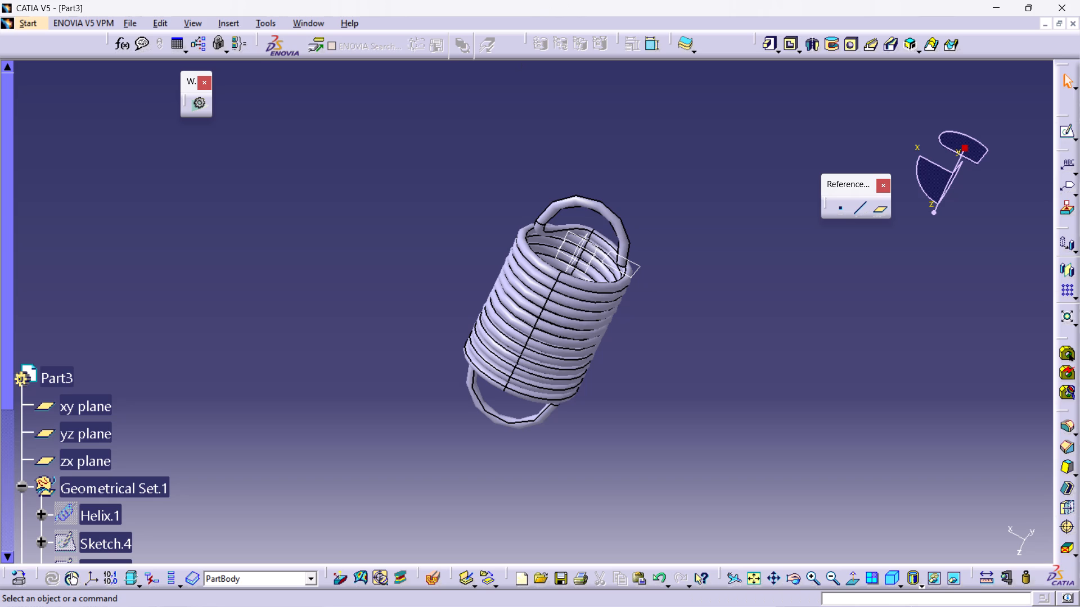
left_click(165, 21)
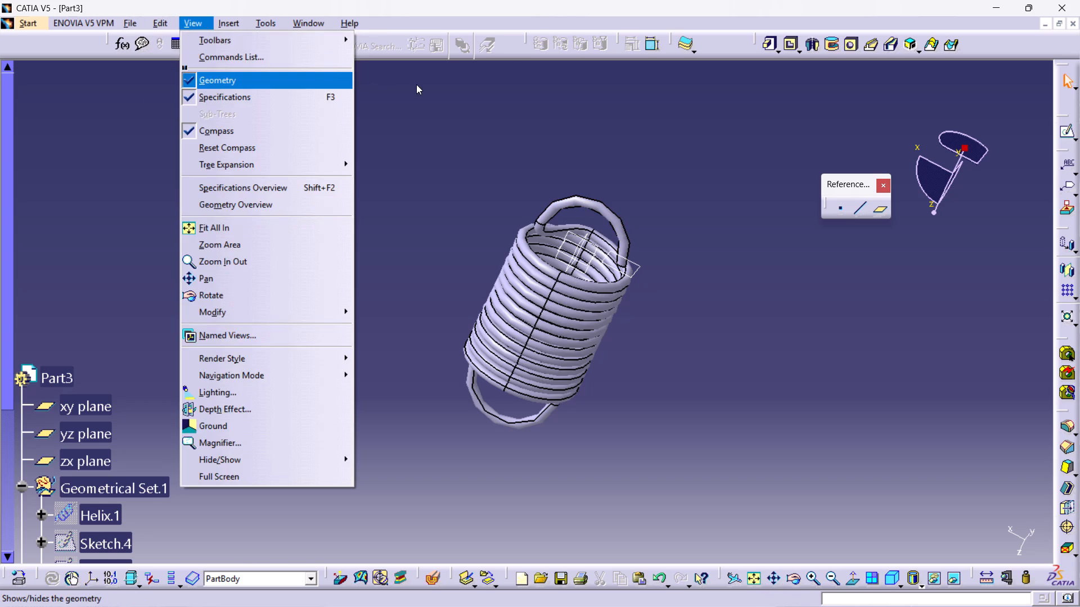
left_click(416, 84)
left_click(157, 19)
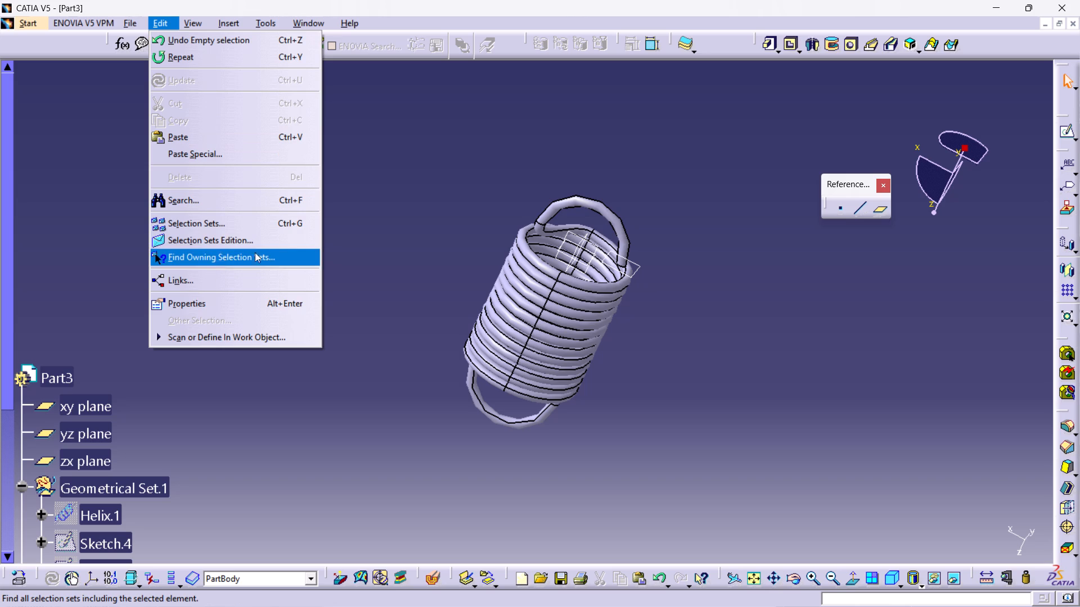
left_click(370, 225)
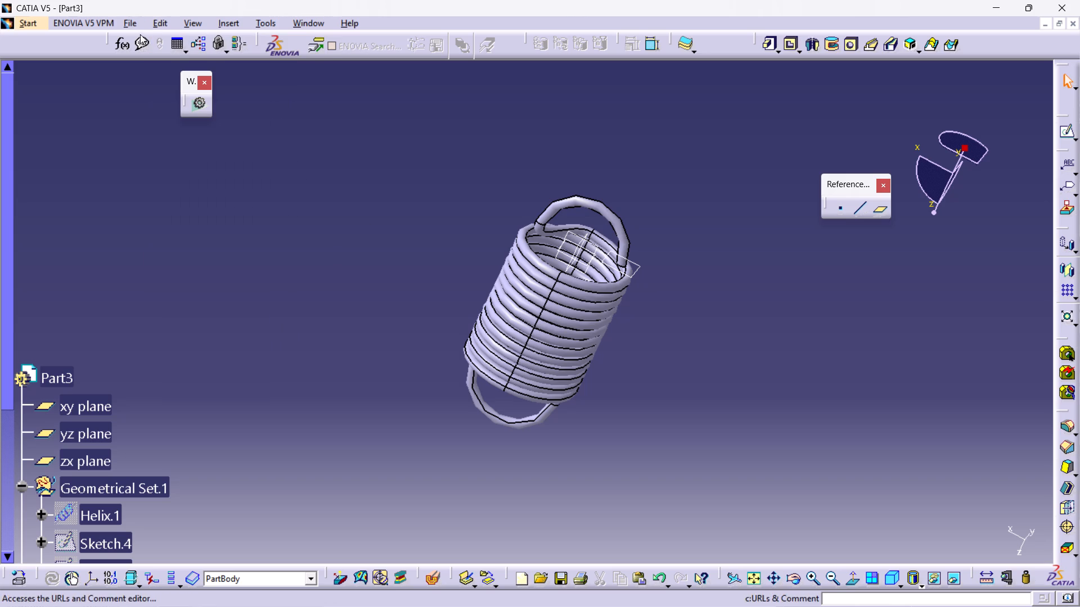
Save the spring as a CATPart named Part3 in the break shoe folder.
left_click(127, 25)
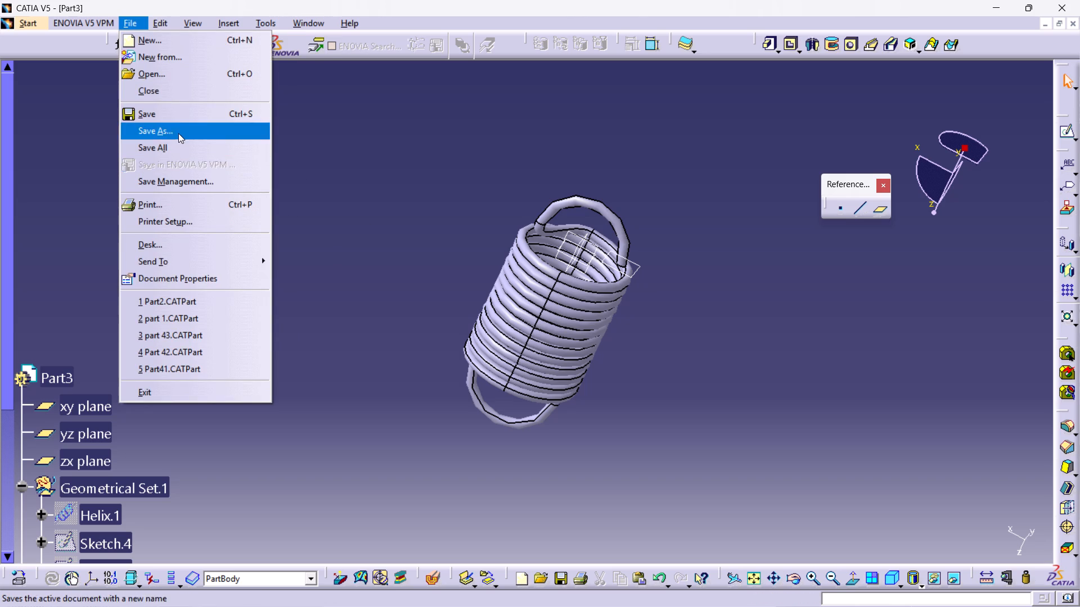
left_click(178, 129)
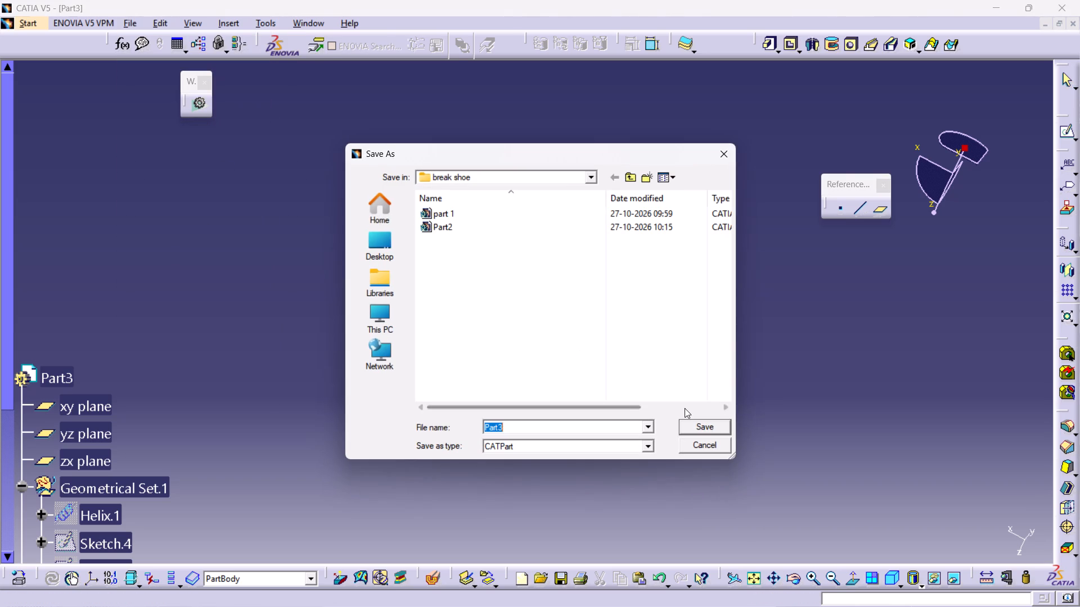
left_click(692, 424)
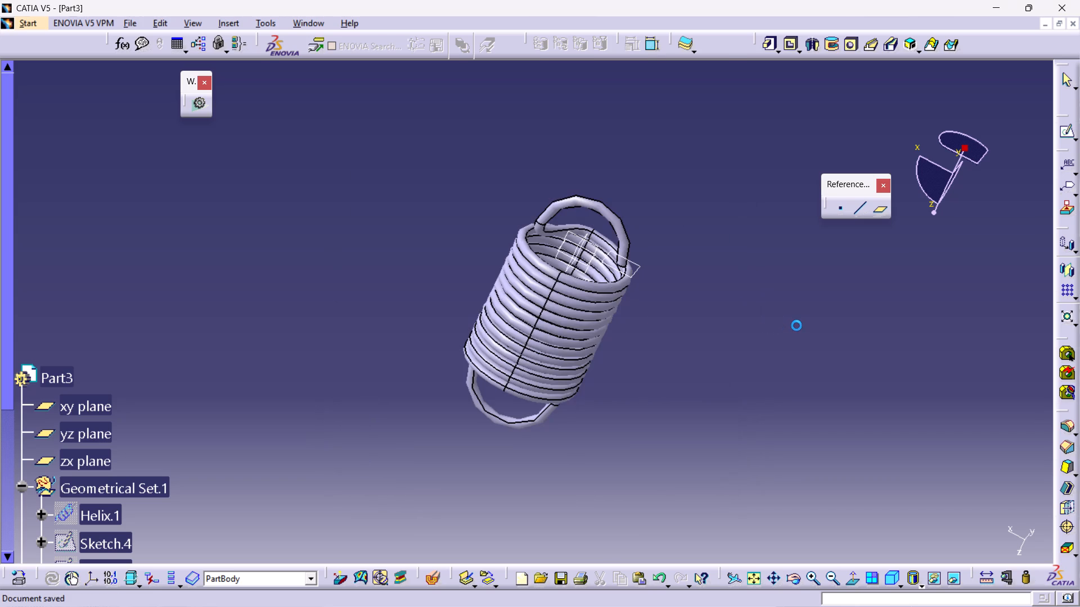
left_click(796, 325)
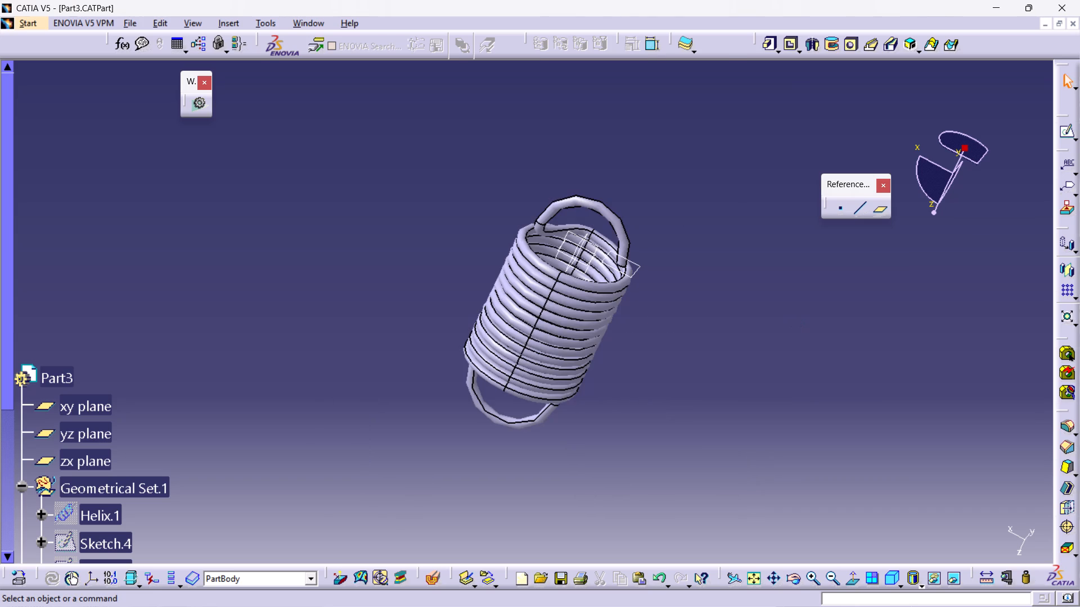
Examine the finished spring from several sides, including its coils, open ends and both hooks.
middle_click_drag(680, 320, 825, 228)
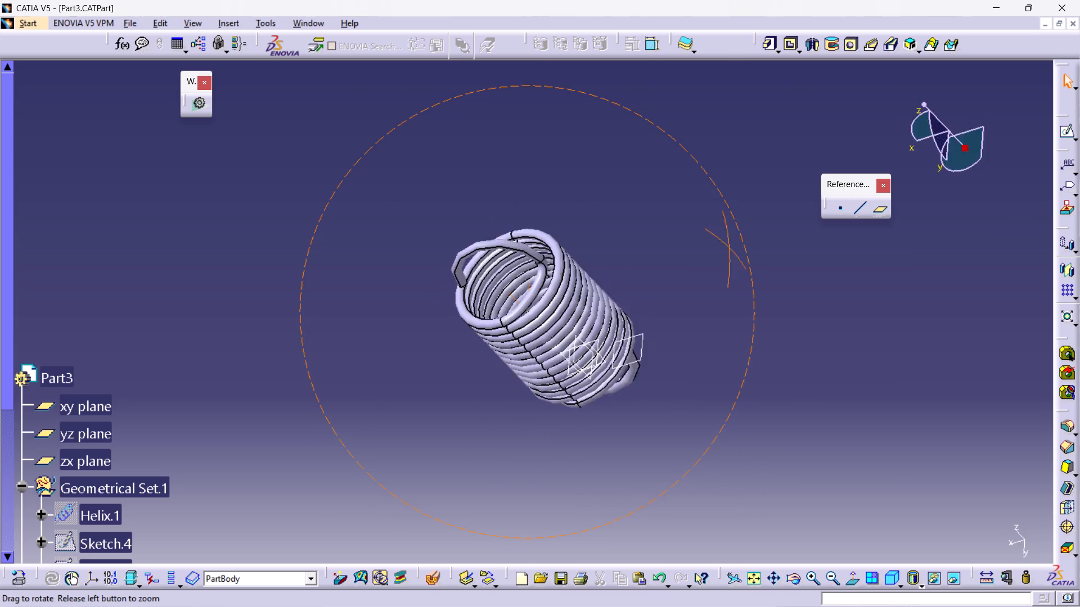
middle_click_drag(825, 228, 313, 269)
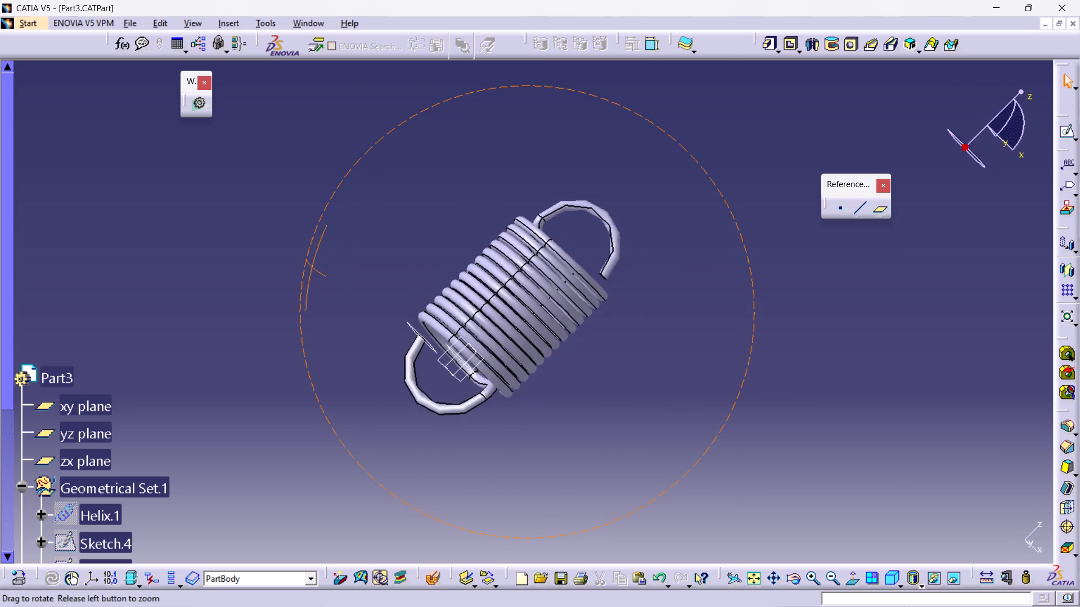
middle_click_drag(313, 269, 242, 342)
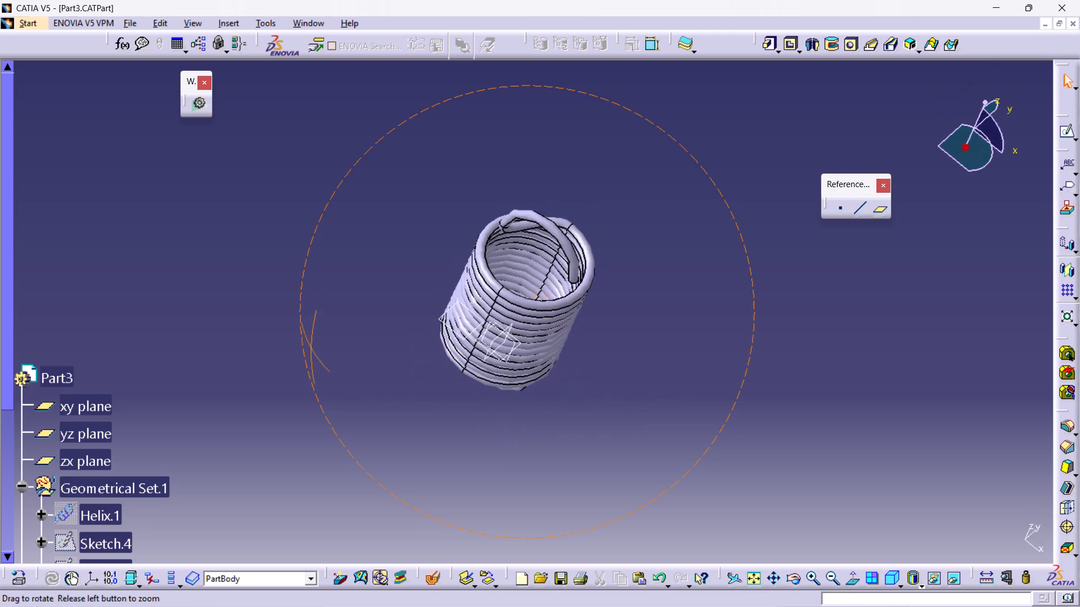
middle_click_drag(242, 342, 544, 354)
middle_click(545, 354, "ctrl")
middle_click_drag(531, 355, 403, 264, "ctrl")
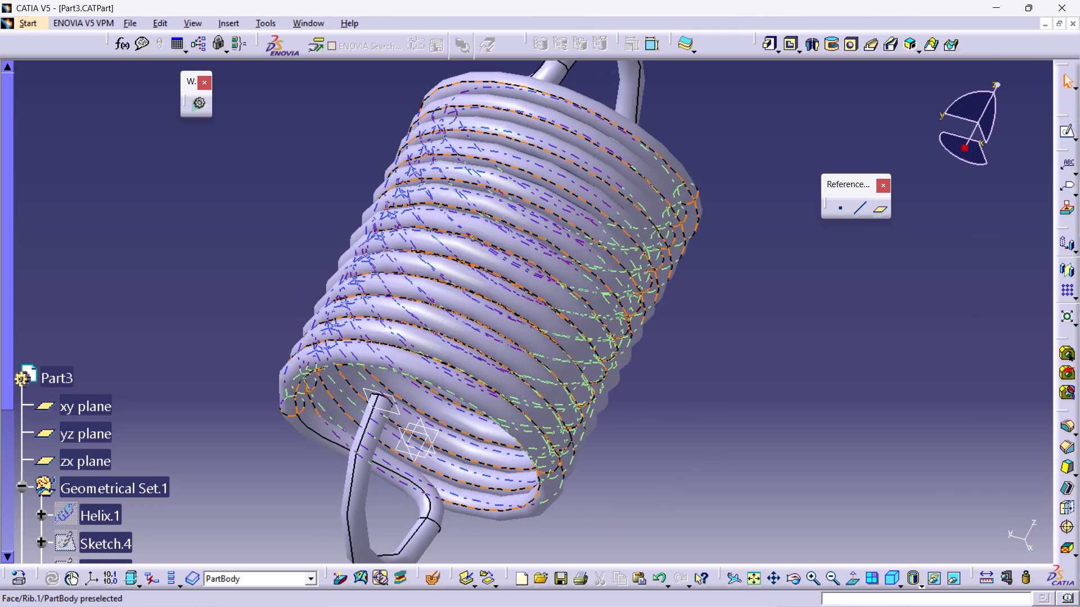
middle_click_drag(750, 328, 742, 390)
middle_click_drag(618, 315, 340, 338, "ctrl")
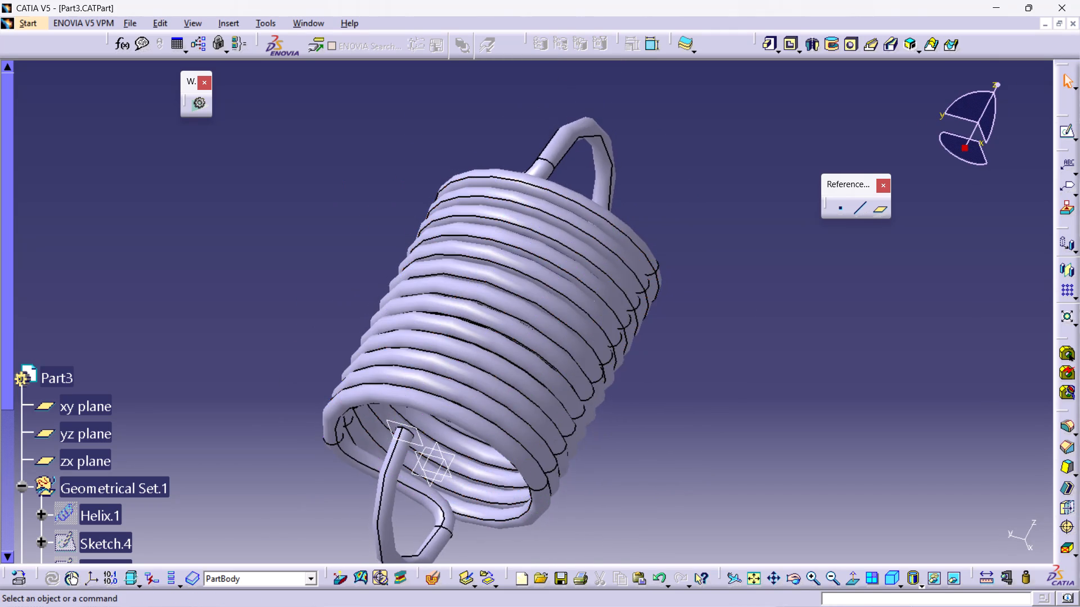
middle_click_drag(692, 242, 724, 345)
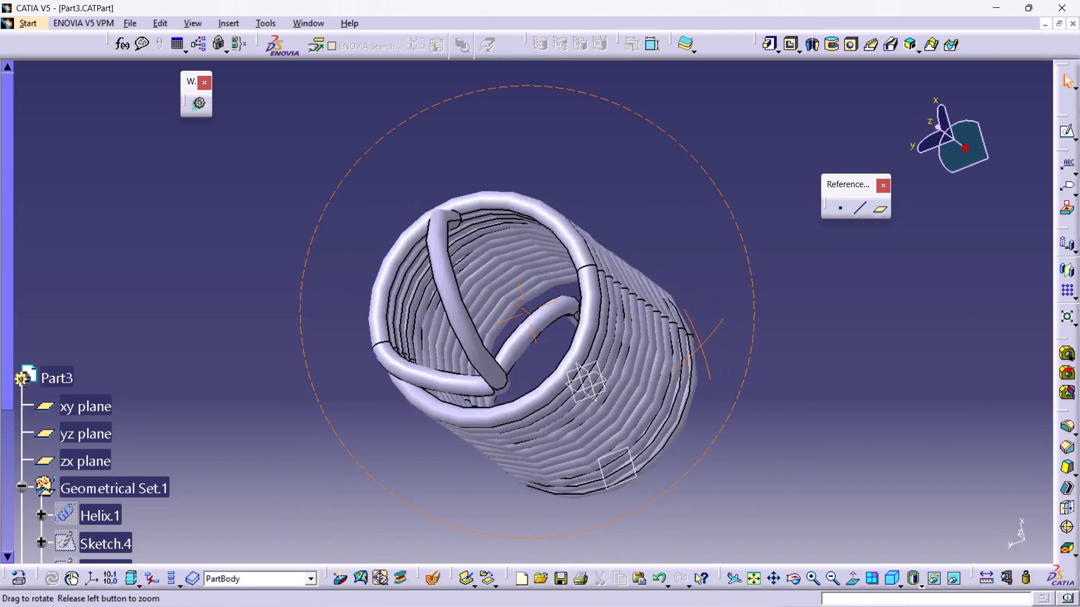
middle_click_drag(724, 345, 753, 332)
middle_click(753, 332, "ctrl")
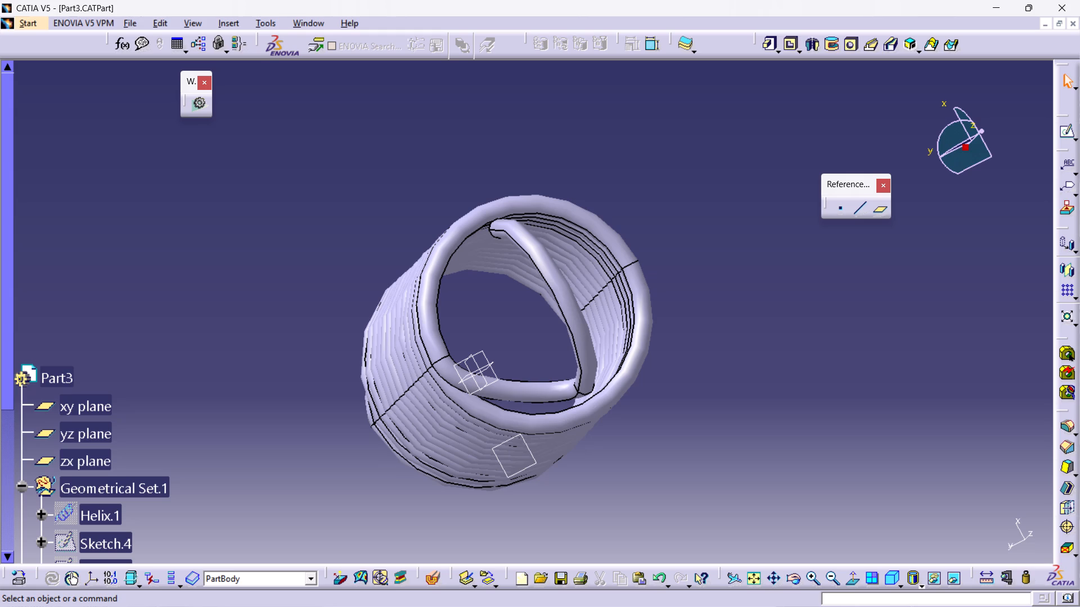
middle_click_drag(821, 308, 798, 347, "ctrl")
middle_click_drag(719, 354, 387, 327)
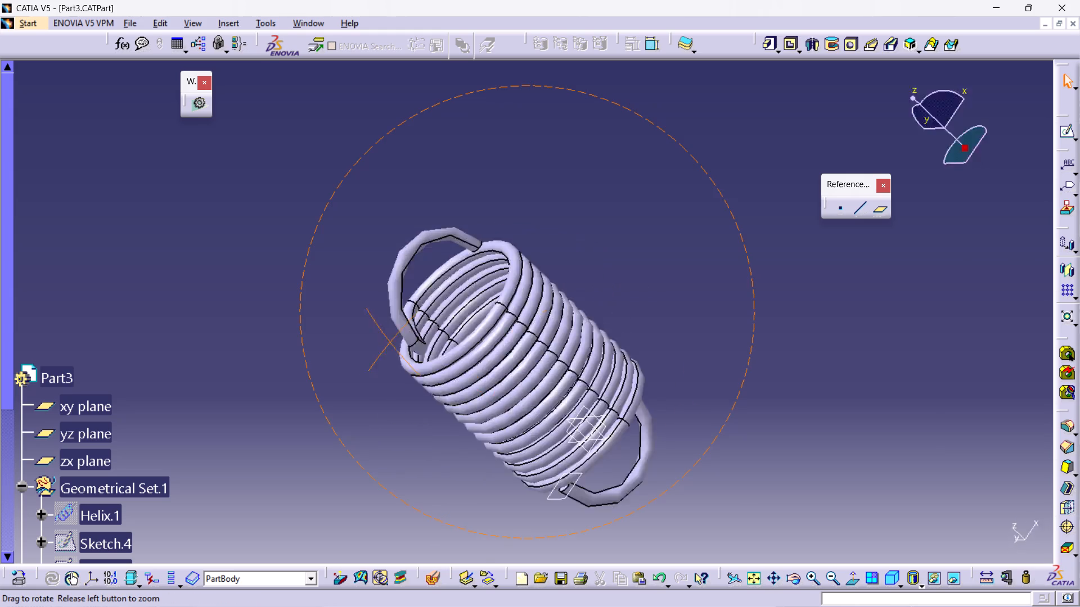
middle_click_drag(387, 327, 664, 293)
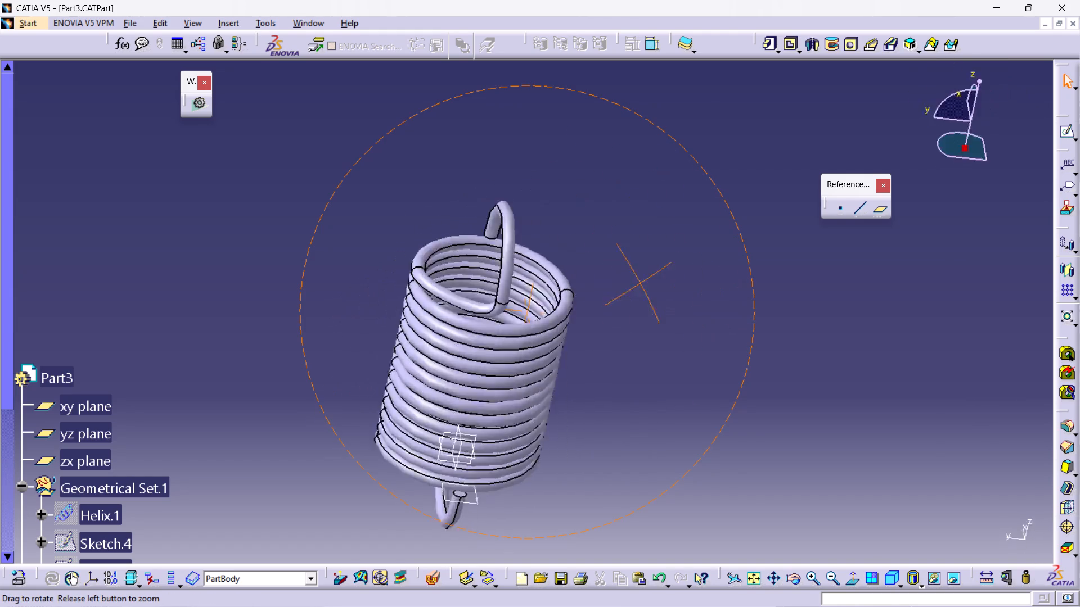
middle_click_drag(664, 293, 700, 285)
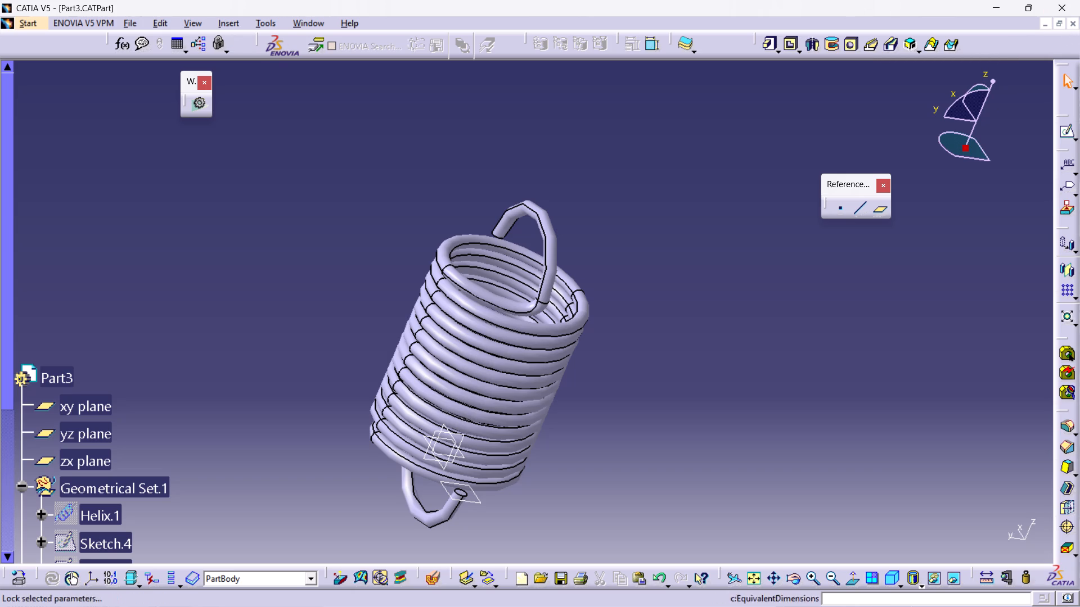
Create a new document of type Product.
left_click(127, 21)
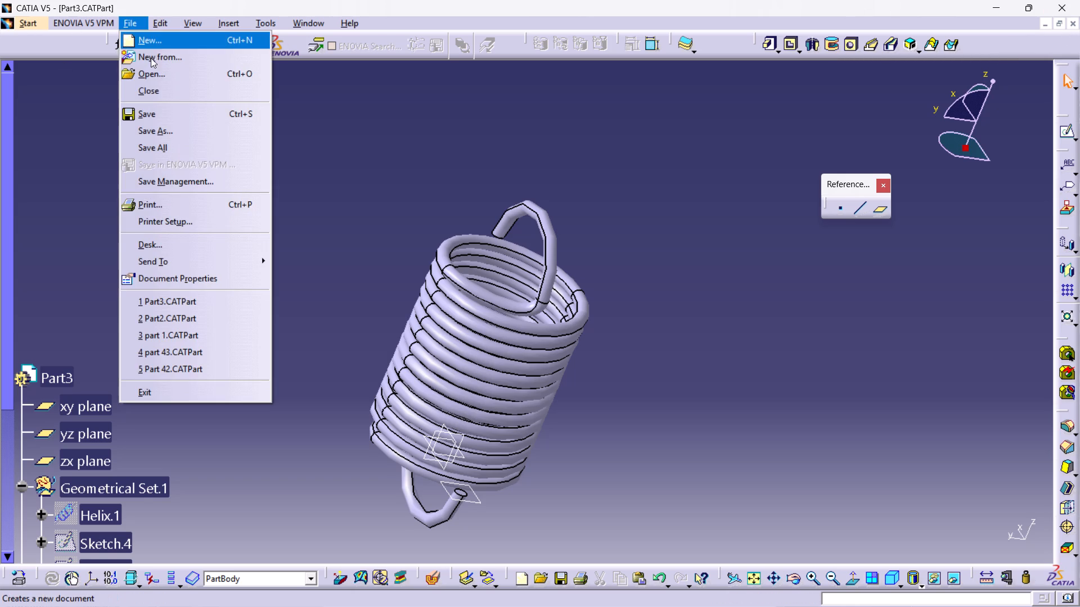
left_click(190, 35)
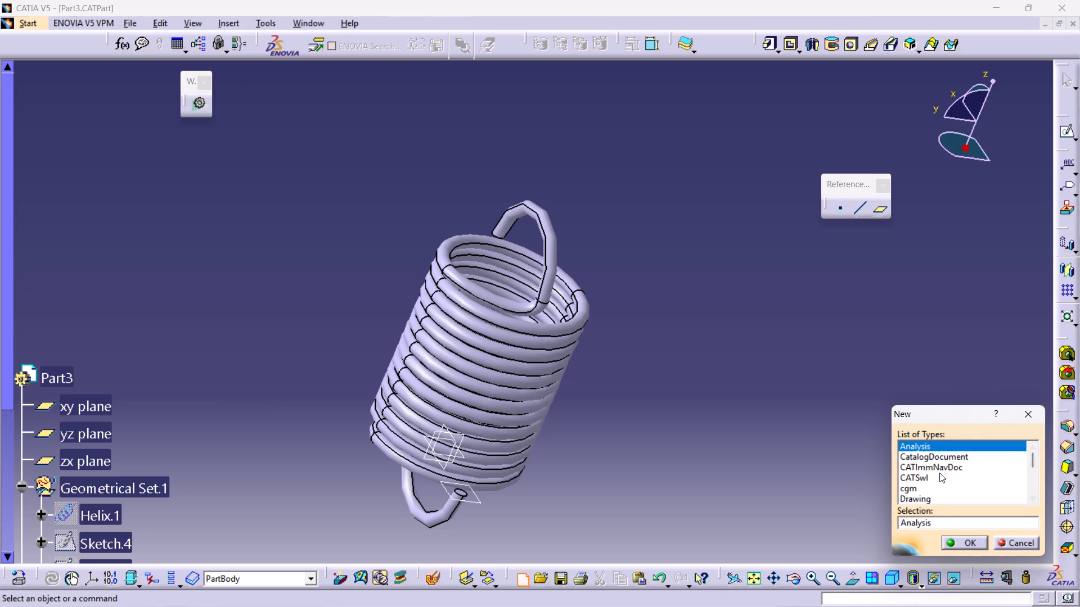
scroll(933, 483, "down", 3)
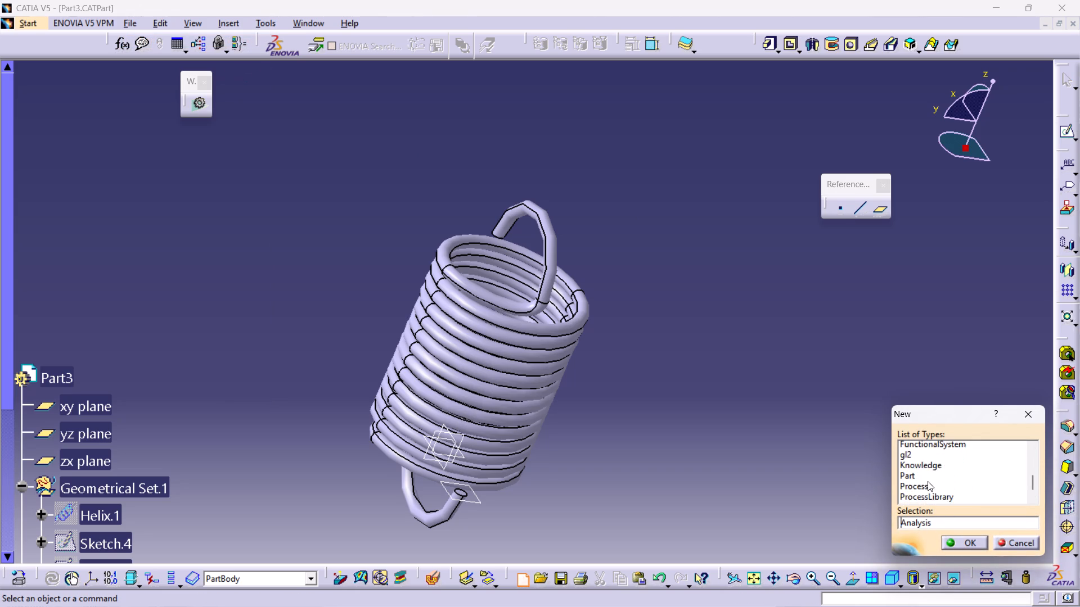
left_click(925, 491)
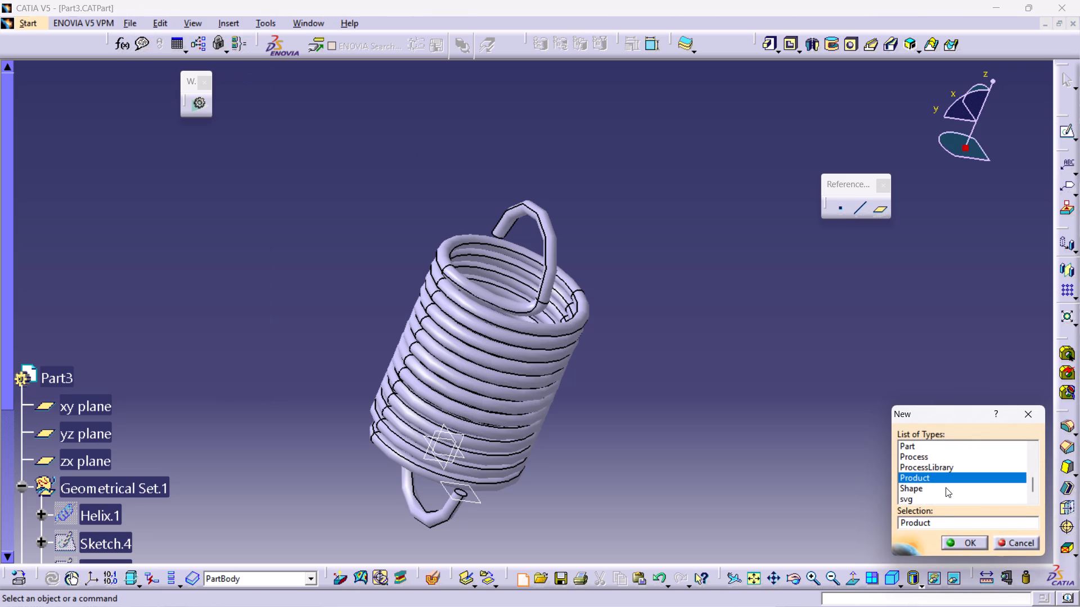
left_click(958, 542)
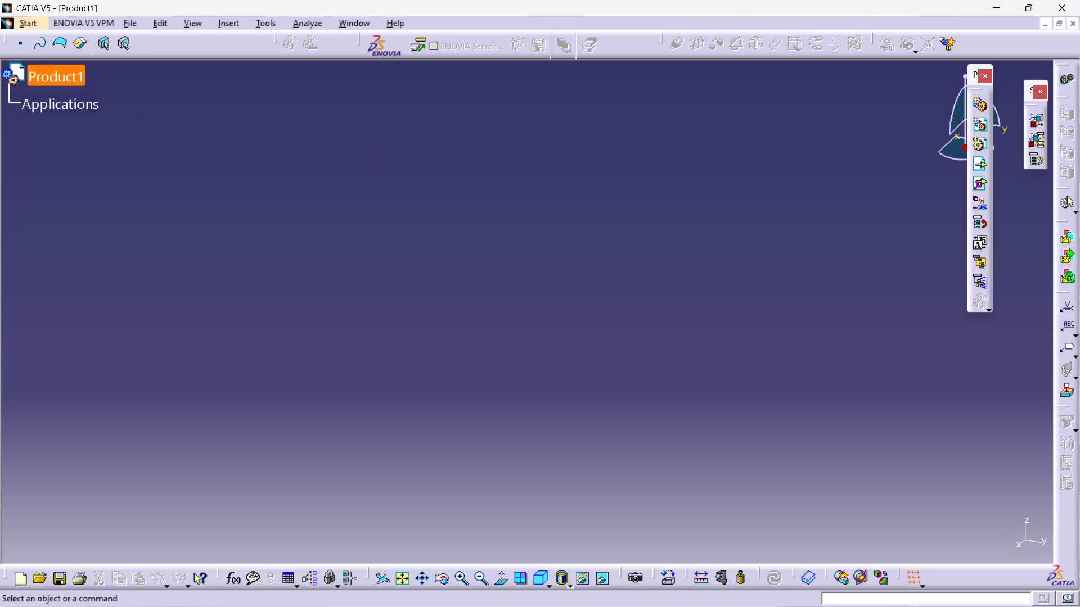
Set the new product's part number to "break shoe assembly".
right_click(61, 74)
left_click(151, 133)
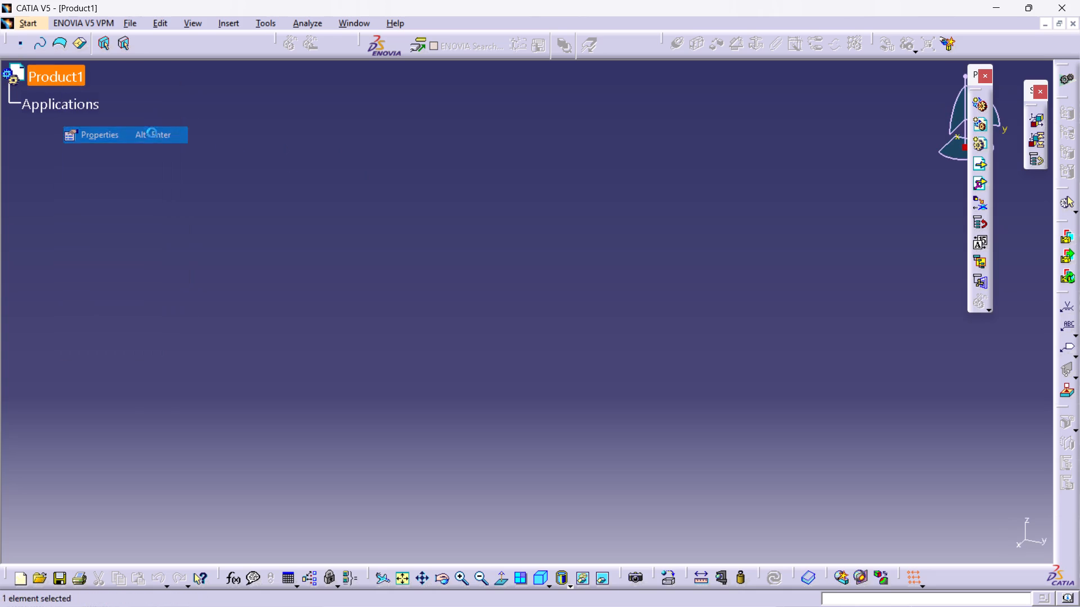
double_click(849, 296)
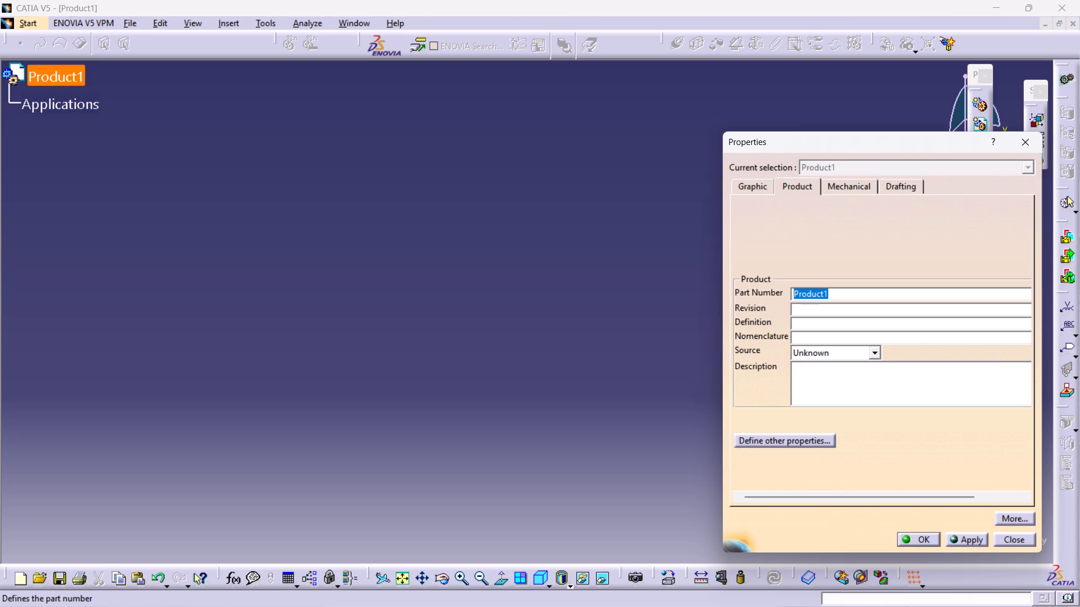
type("break")
key("space")
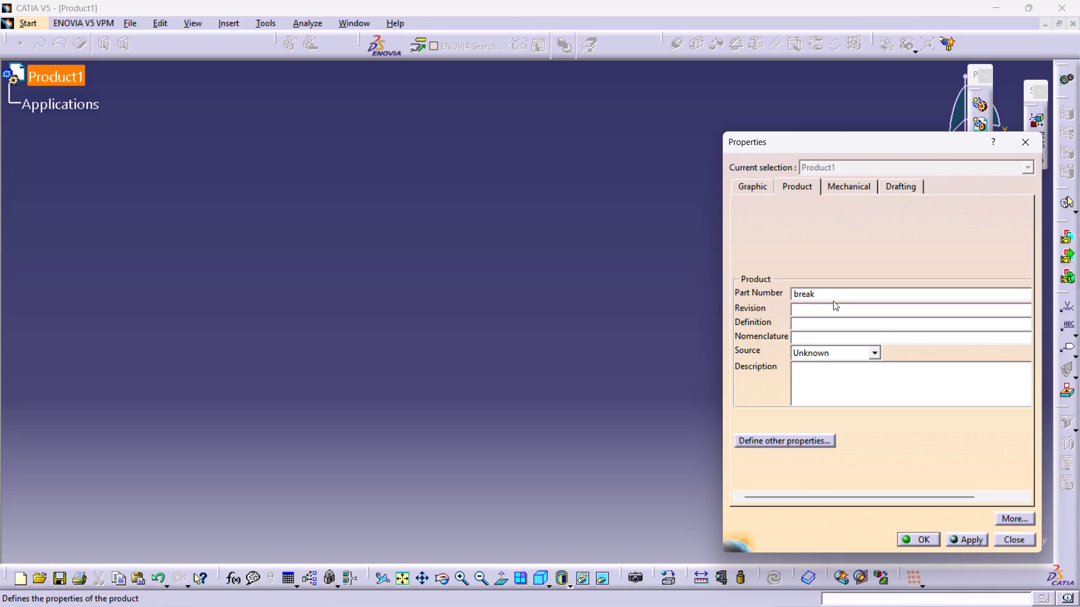
key("s")
type("ho")
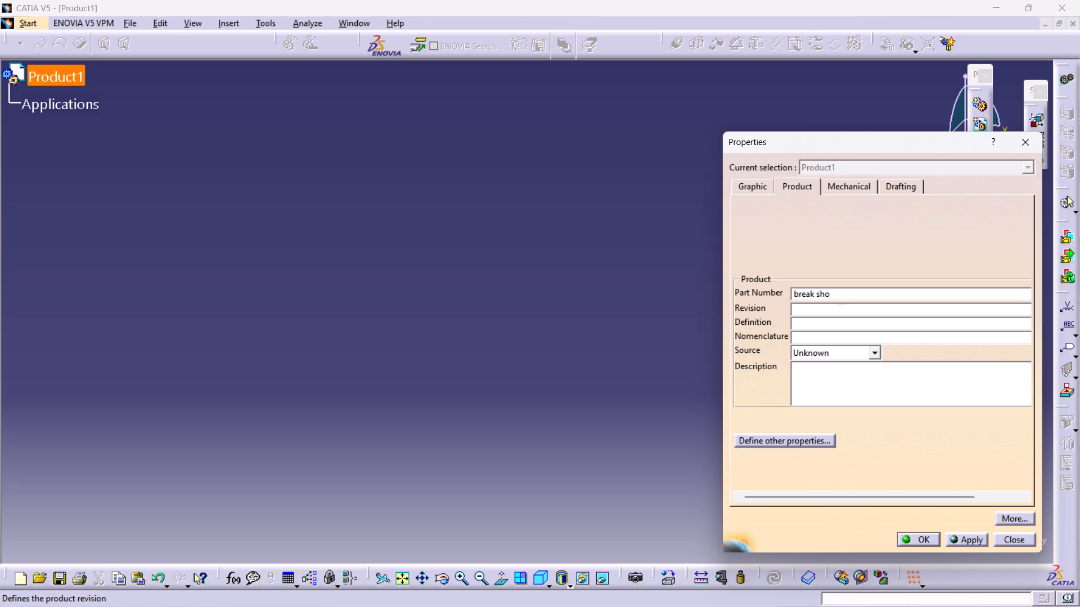
type("e assem")
type("bly")
key("Return")
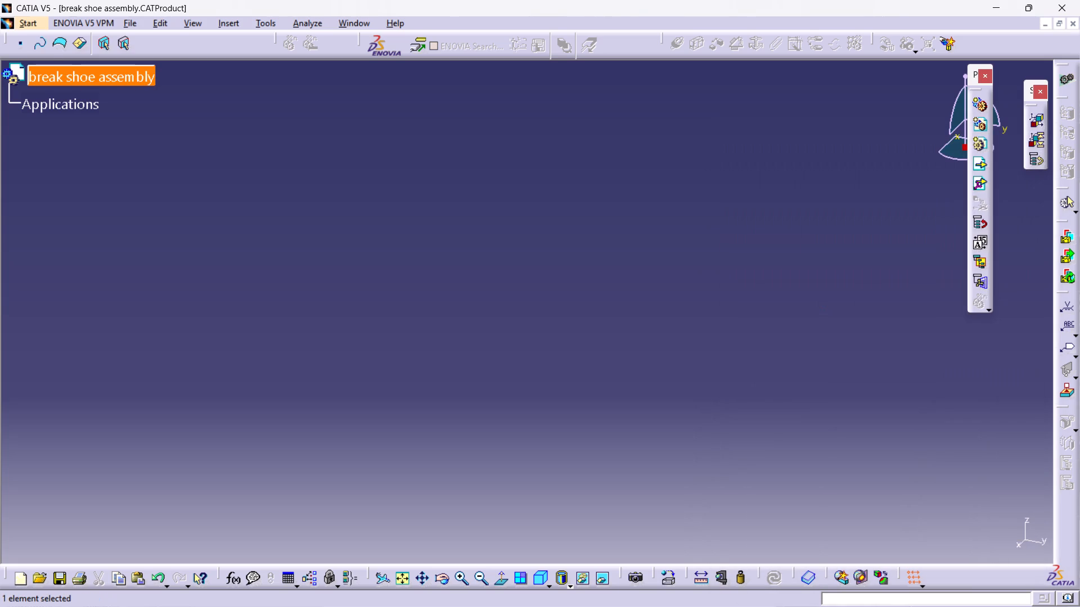
Insert part 1 from the break shoe folder into break shoe assembly as an existing component.
left_click(232, 24)
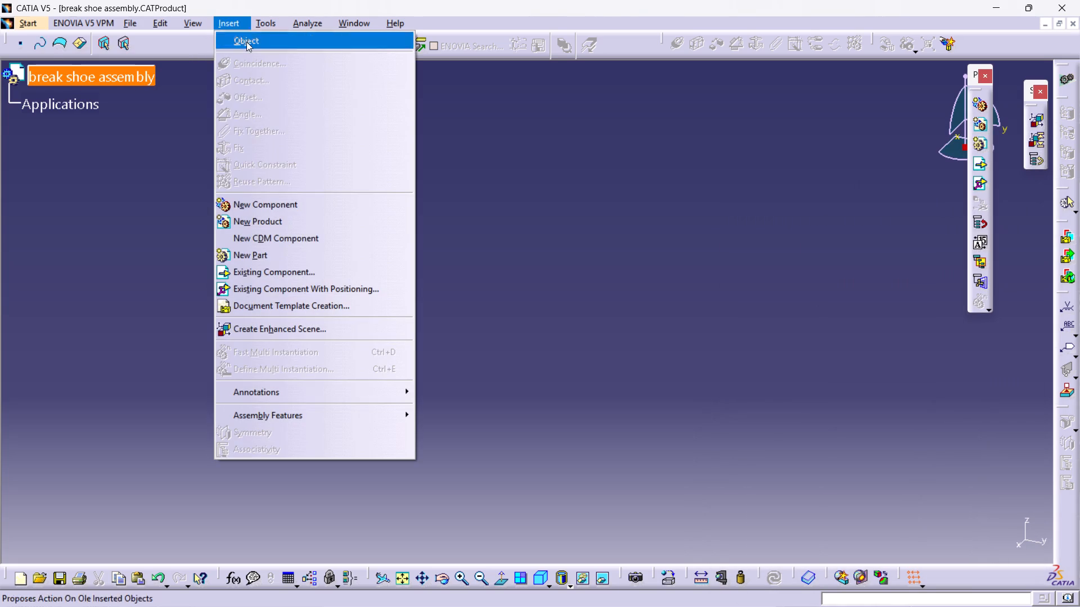
left_click(311, 275)
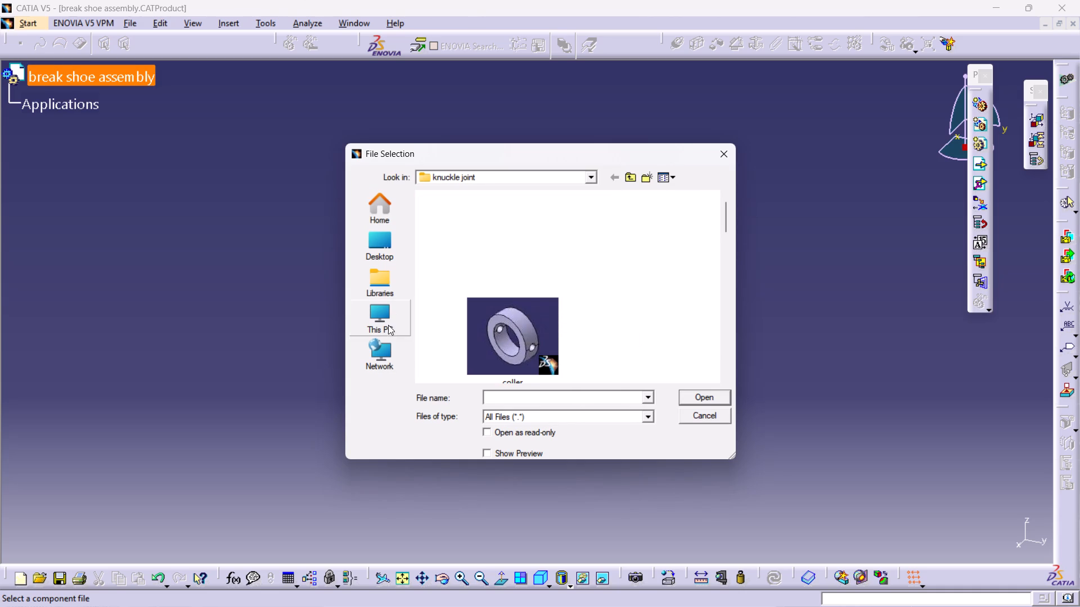
double_click(388, 324)
double_click(494, 260)
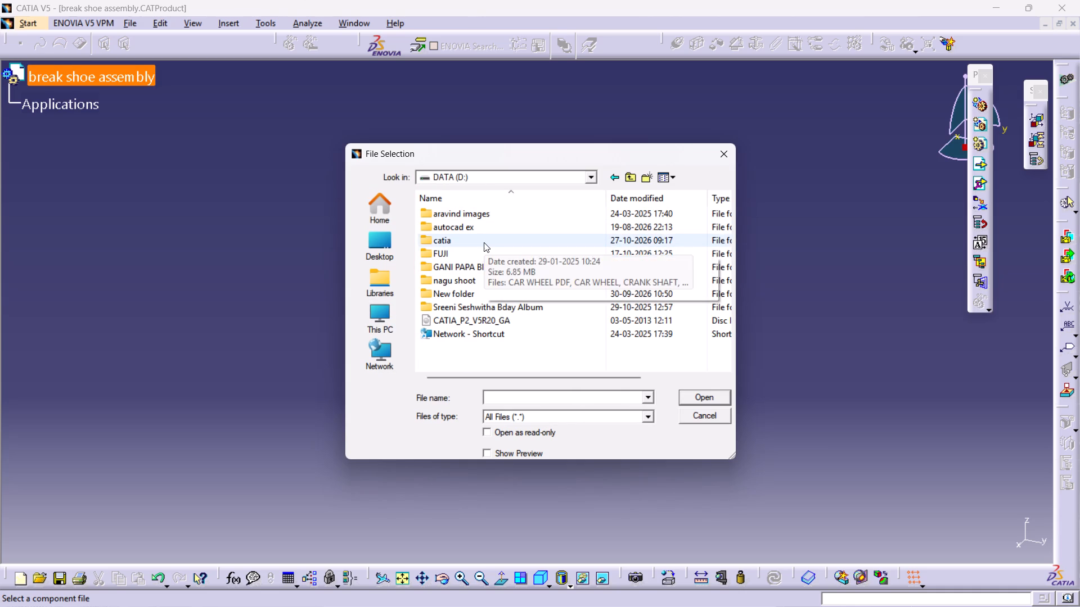
double_click(484, 242)
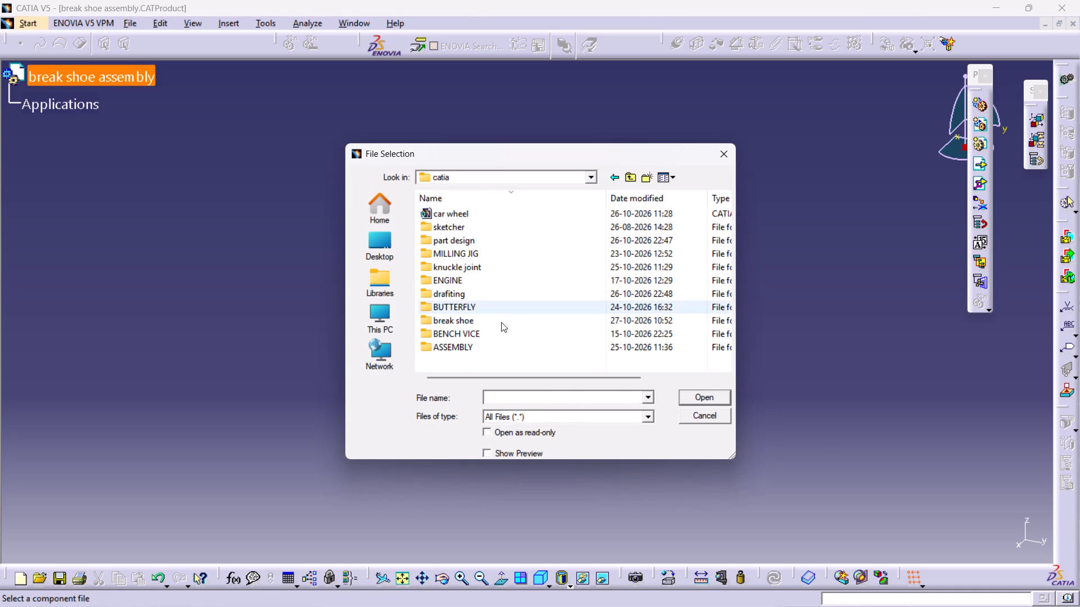
double_click(499, 322)
right_click(532, 279)
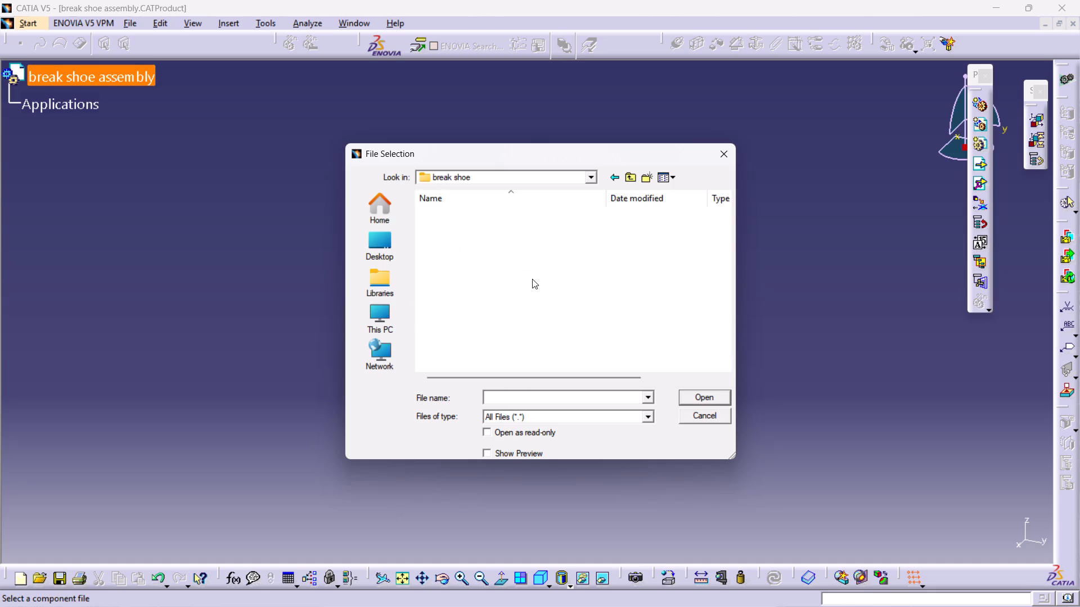
left_click(599, 290)
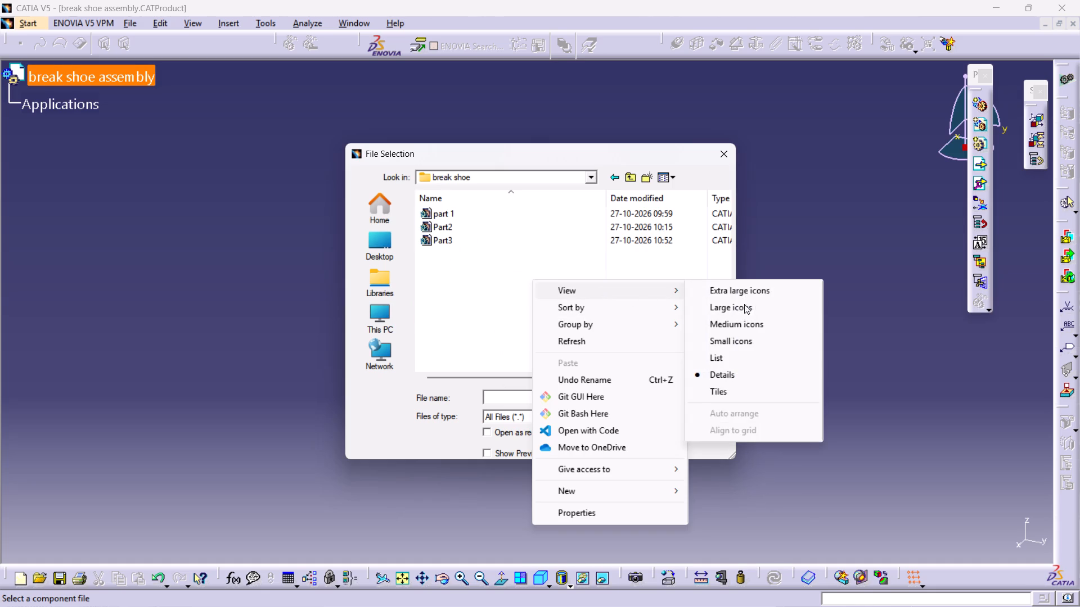
left_click(748, 287)
scroll(649, 288, "down", 1)
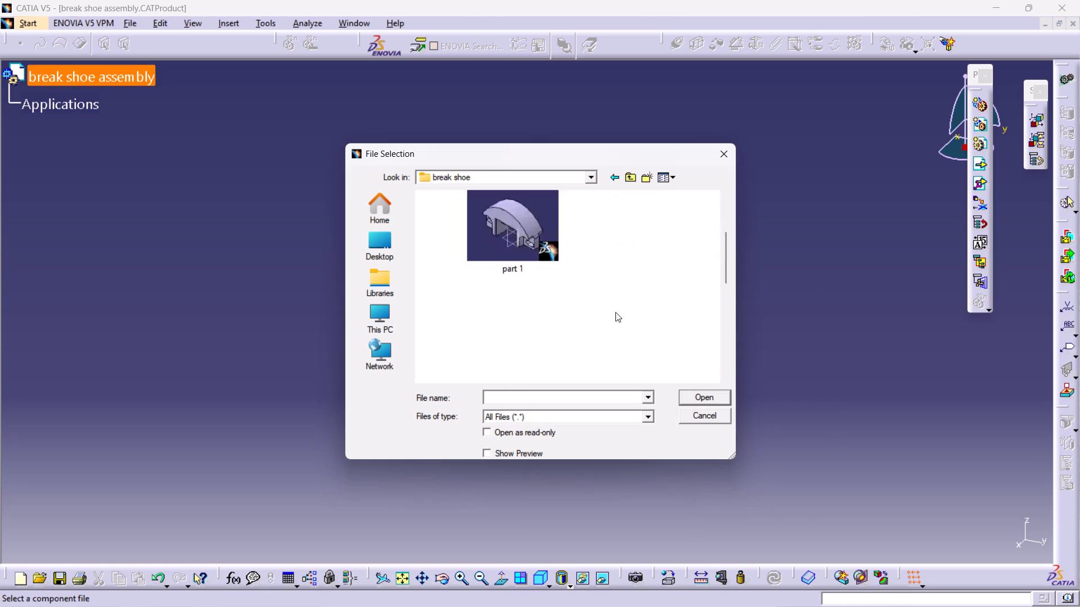
scroll(615, 312, "down", 1)
scroll(555, 261, "up", 2)
left_click(529, 301)
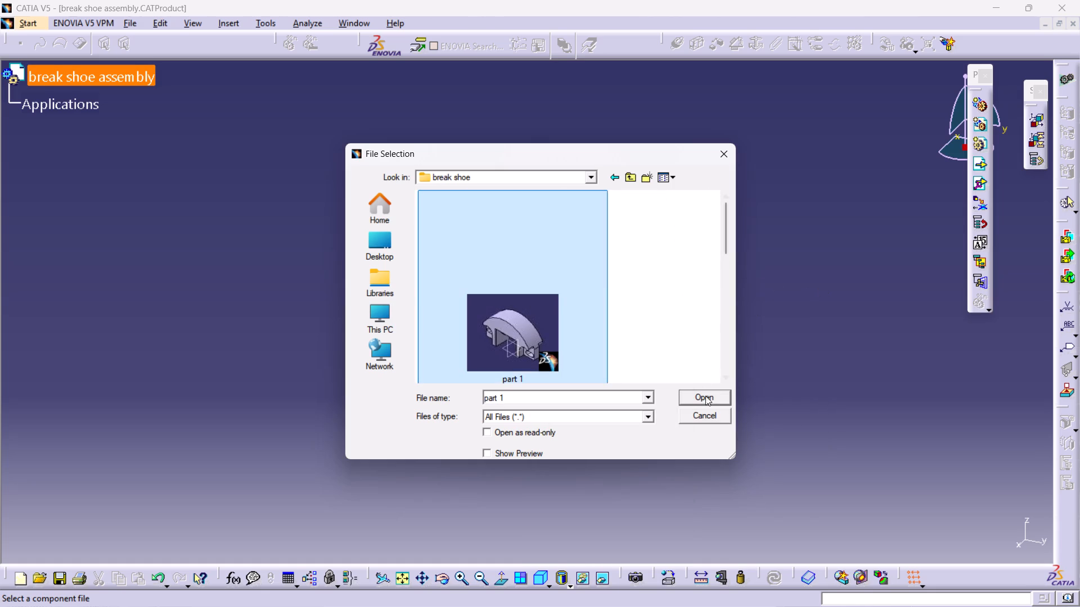
left_click(708, 400)
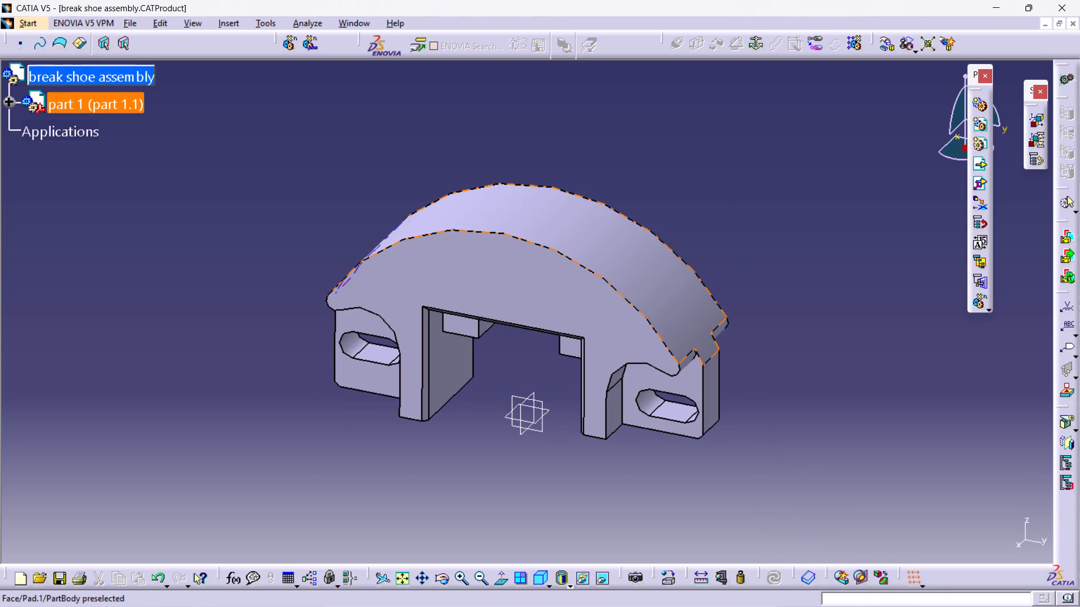
Insert a new component into break shoe assembly alongside part 1.
middle_click_drag(670, 241, 670, 330, "ctrl")
middle_click_drag(401, 414, 619, 277)
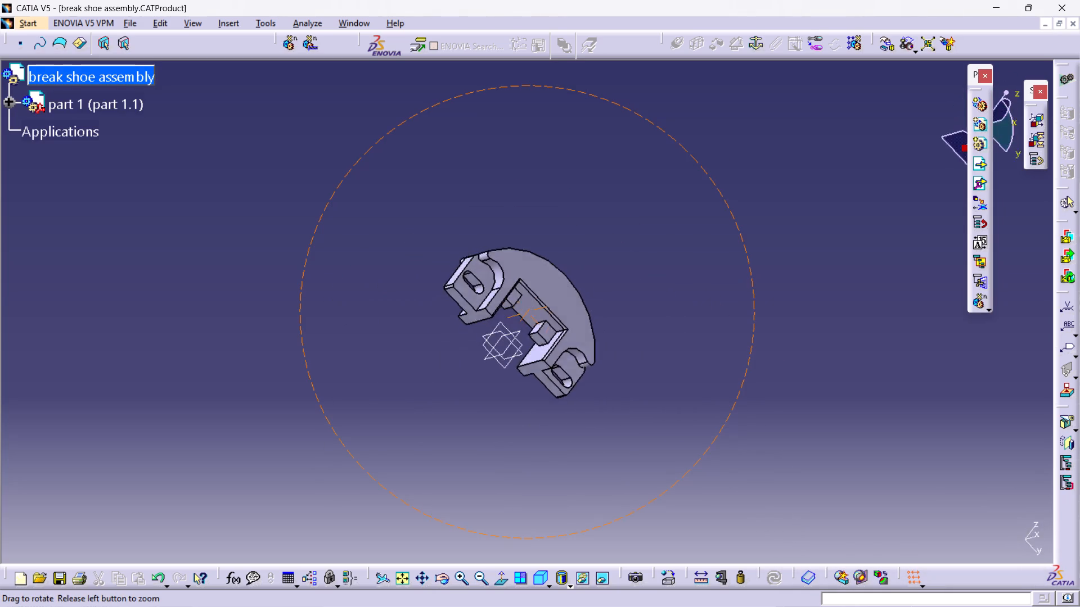
middle_click_drag(619, 277, 465, 366)
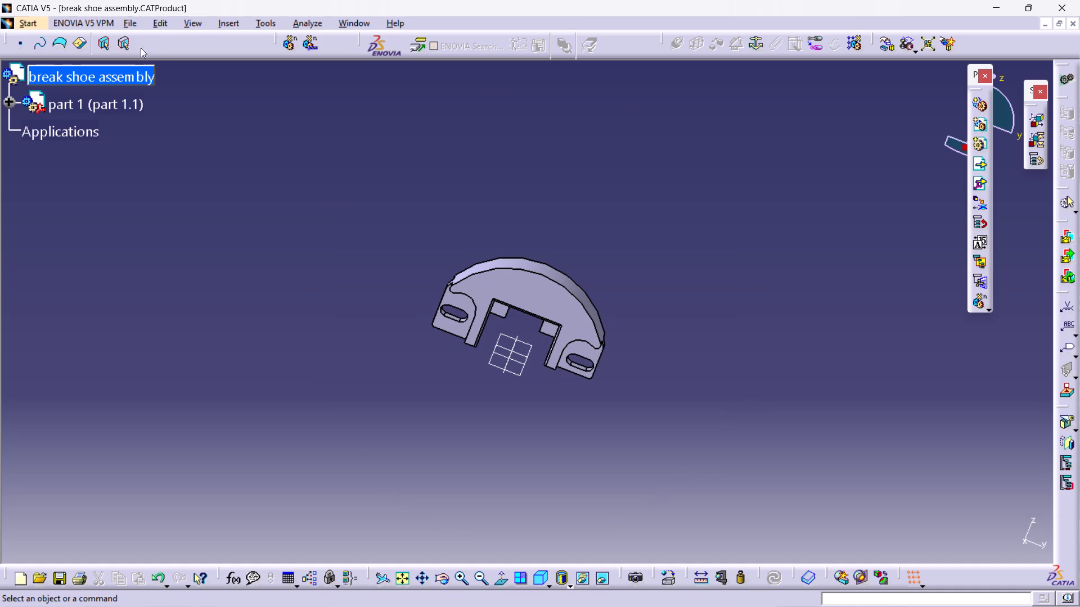
left_click(134, 22)
left_click(359, 111)
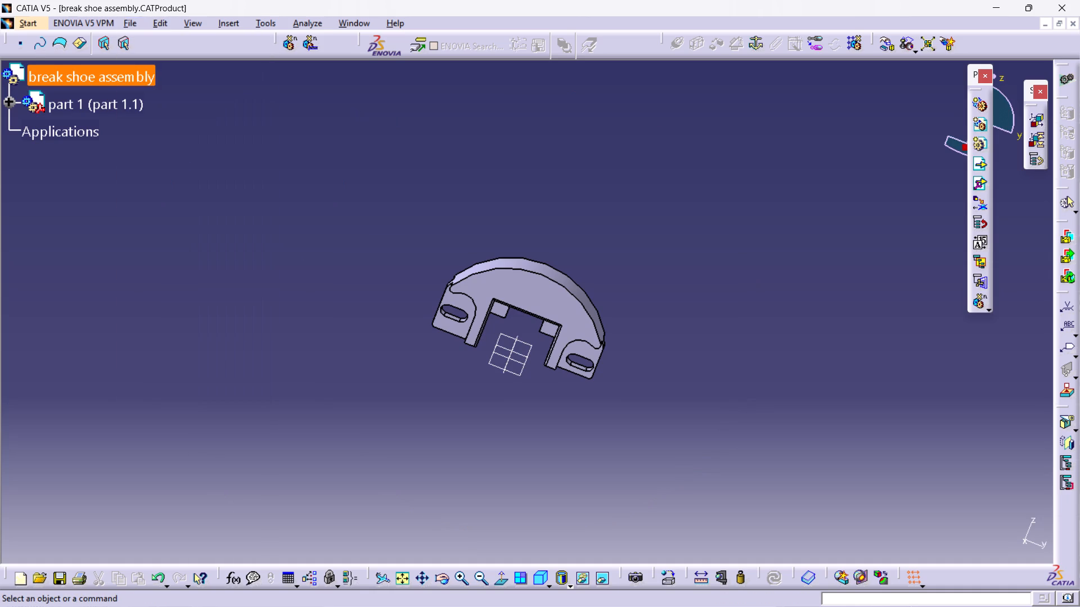
left_click(123, 85)
left_click(193, 26)
left_click(218, 25)
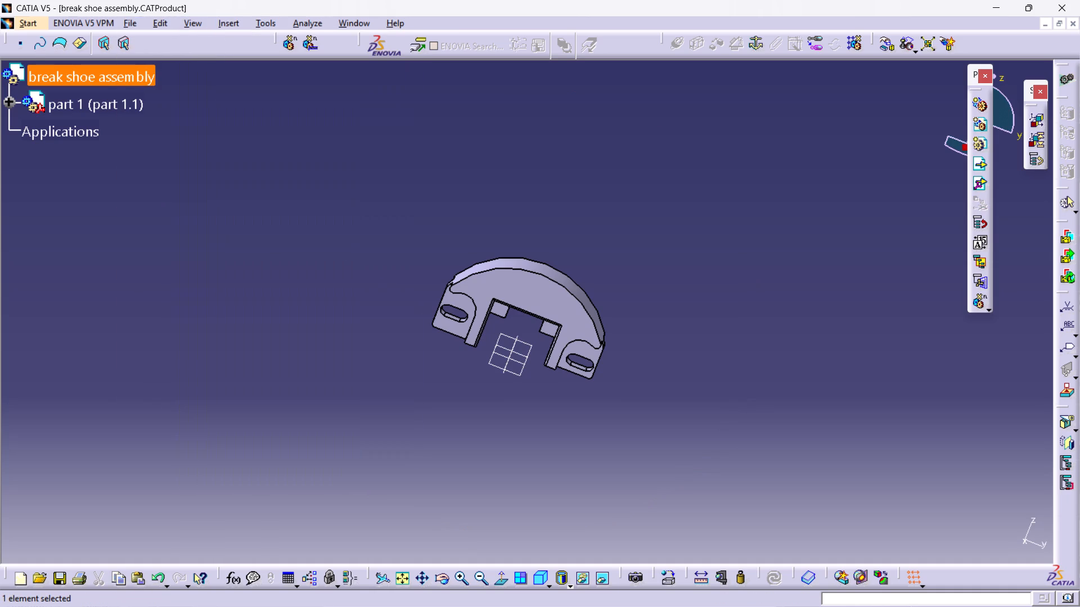
left_click(223, 25)
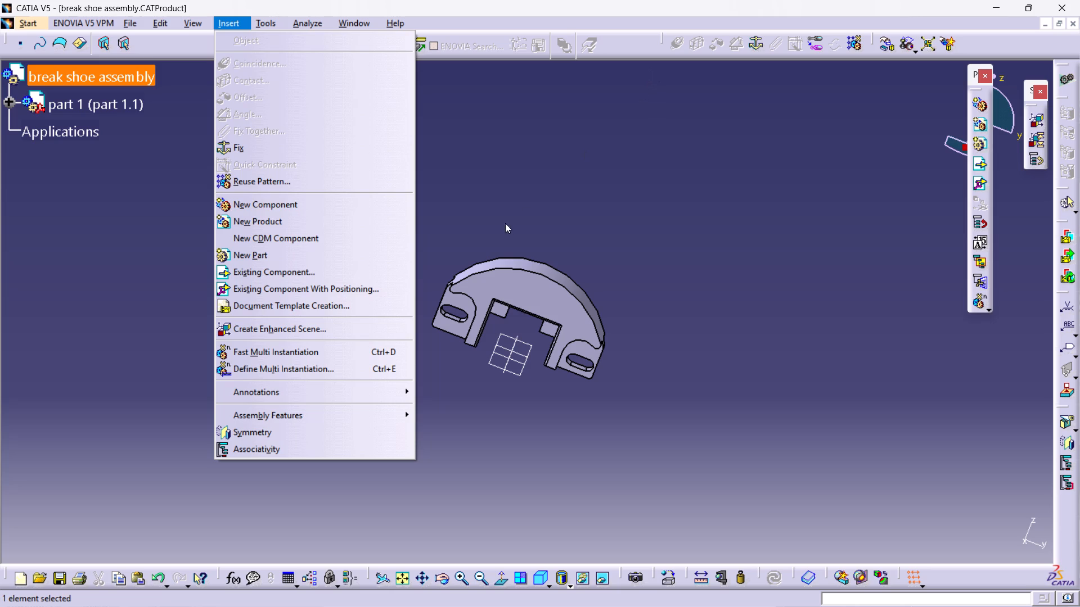
left_click(353, 212)
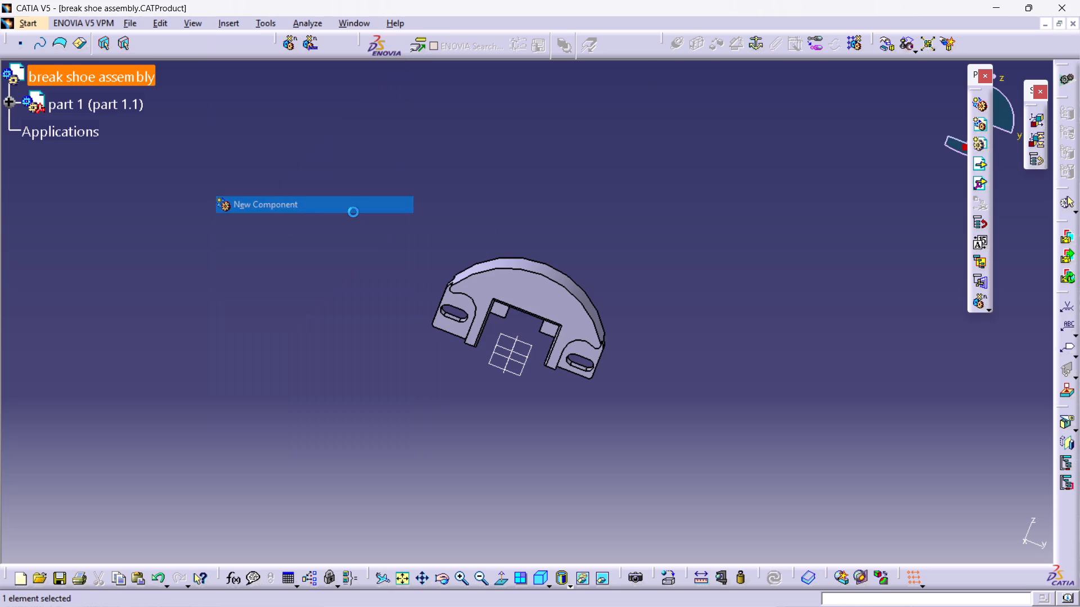
Insert Part2 from the break shoe folder into break shoe assembly as an existing component.
left_click(116, 83)
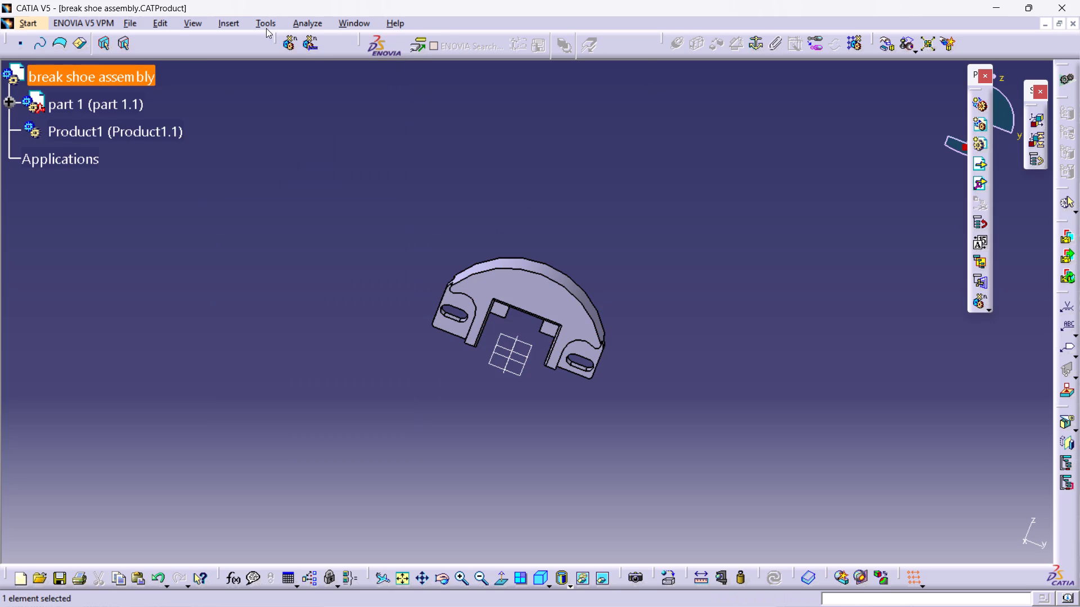
left_click(238, 23)
left_click(259, 265)
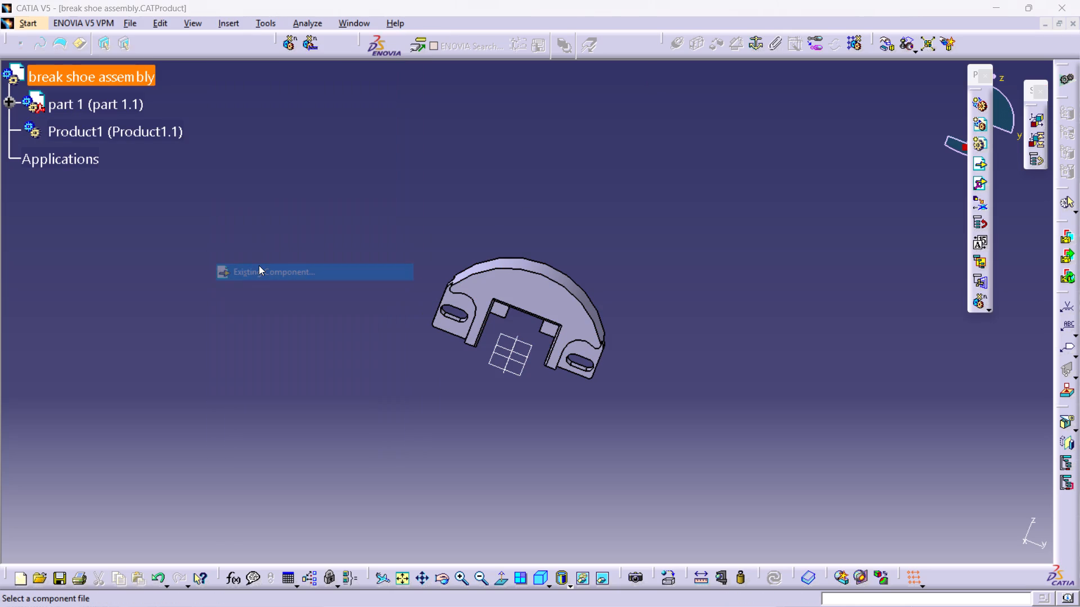
scroll(489, 312, "down", 2)
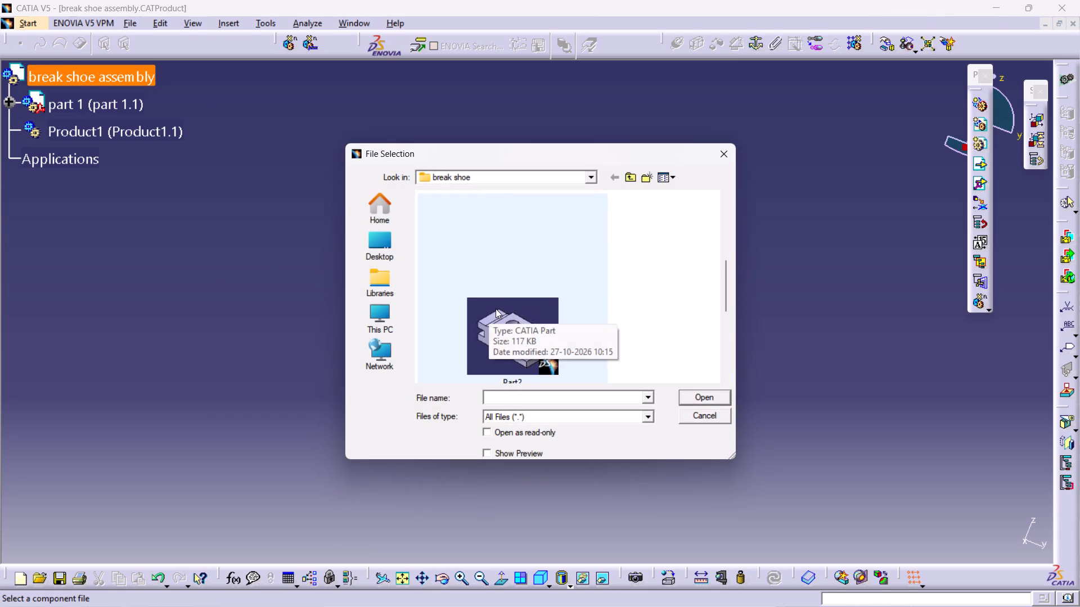
left_click(496, 309)
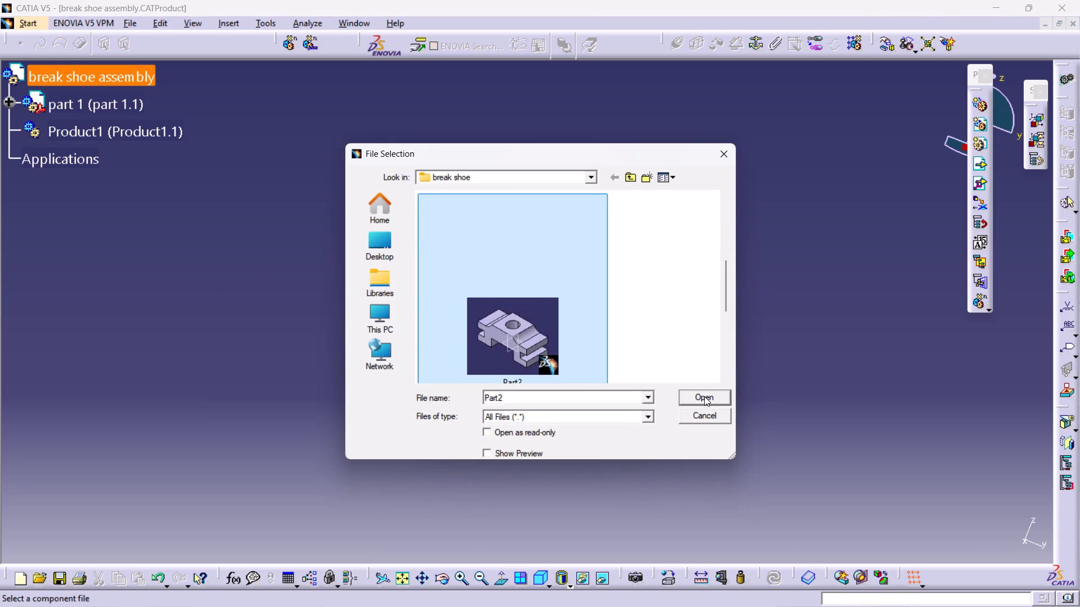
left_click(704, 396)
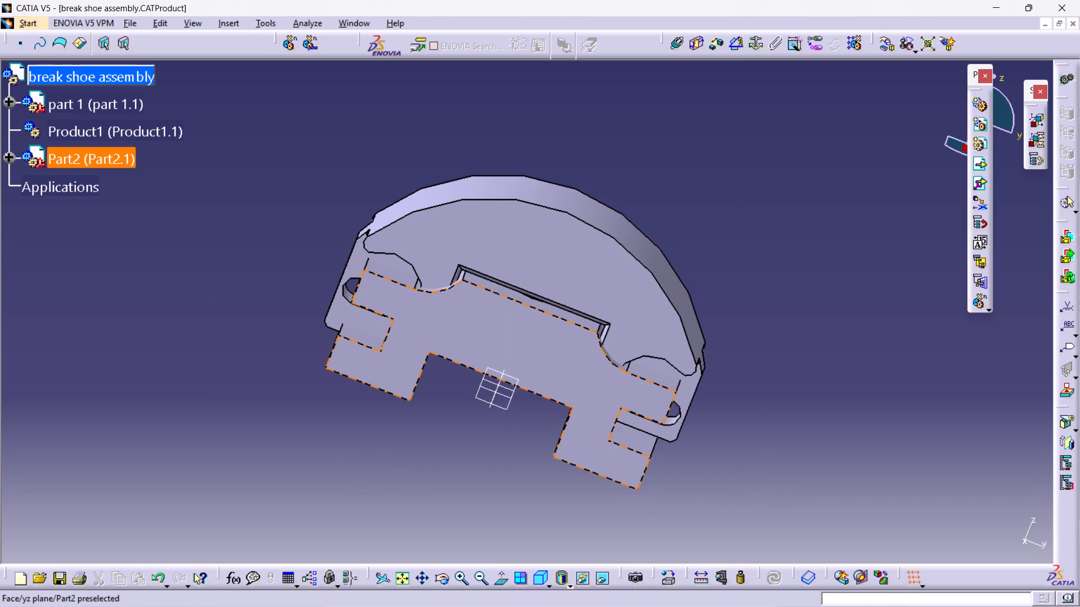
Set the compass to snap automatically to the selected object and use it to move Part2 clear below part 1.
left_click(516, 348)
right_click(947, 143)
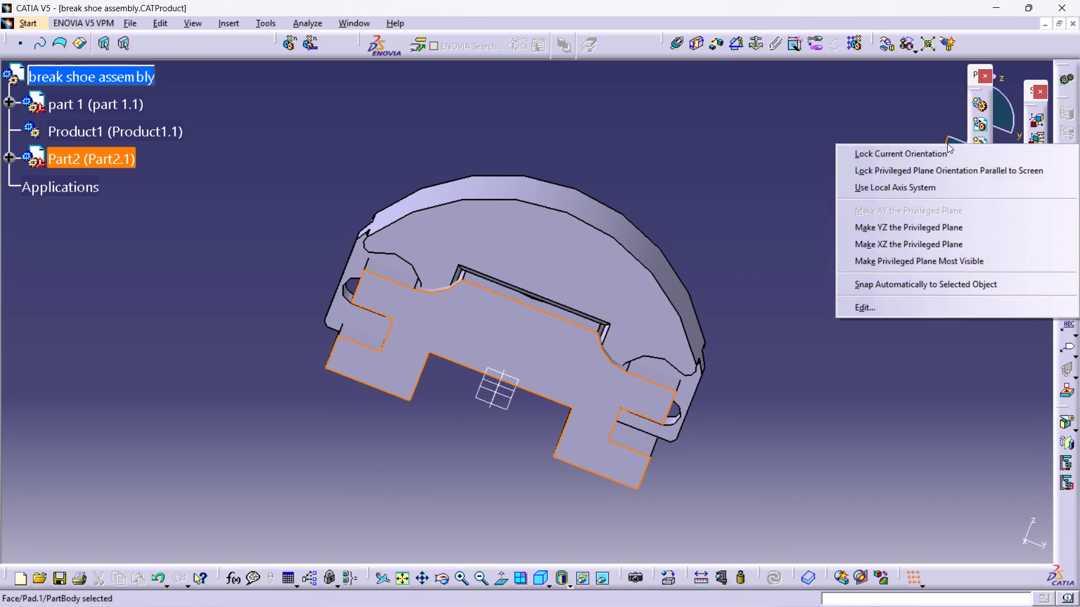
left_click(904, 283)
left_click(555, 363)
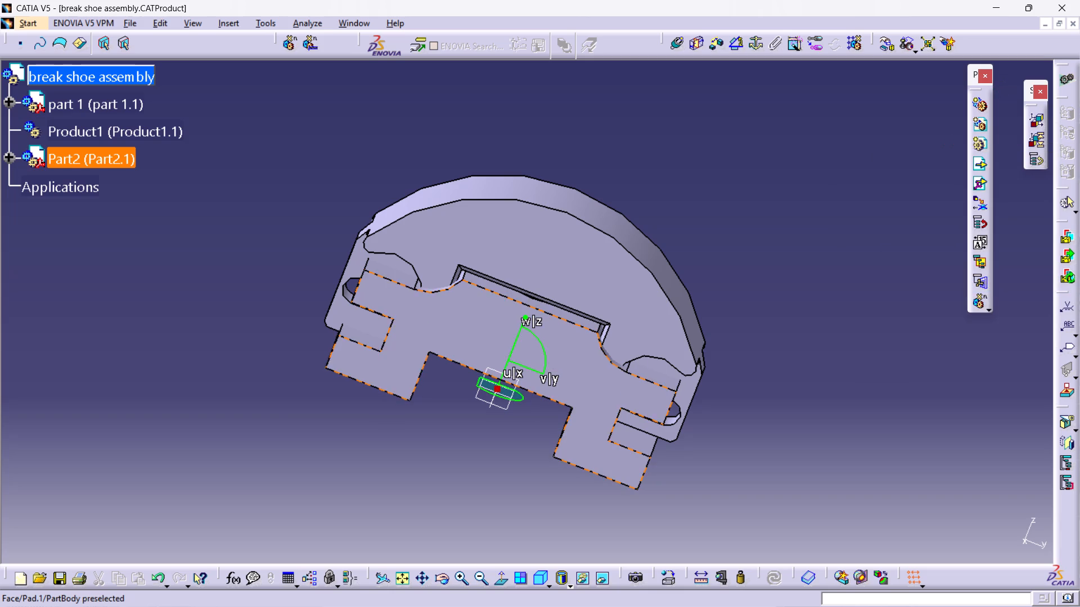
left_click_drag(503, 368, 432, 479)
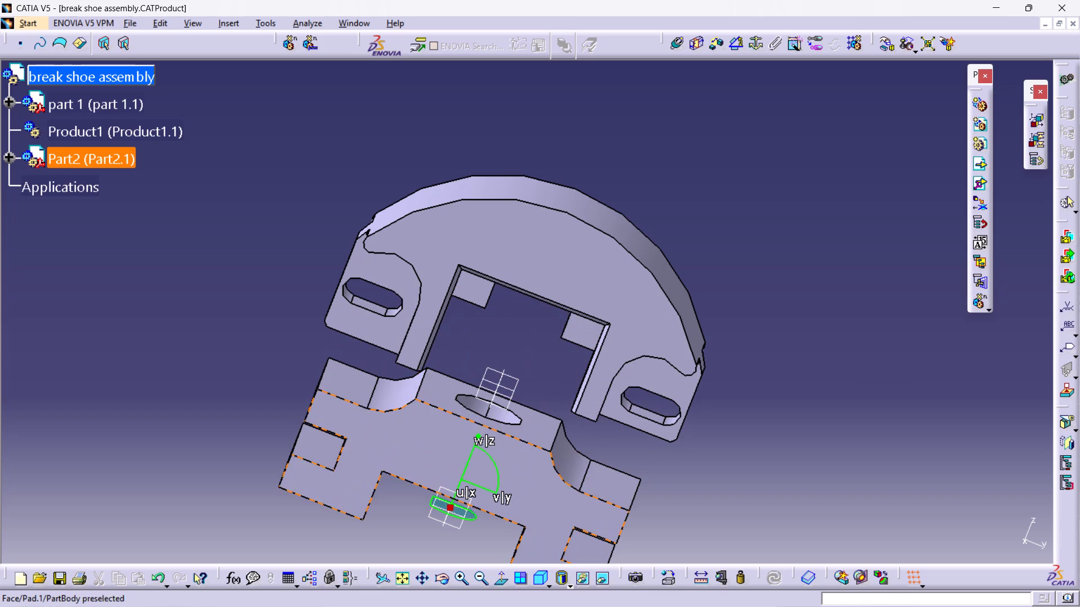
left_click(483, 330)
Rotate Part2 about 84 degrees around its x axis with the compass and shift it further away from part 1.
middle_click_drag(499, 398, 561, 197)
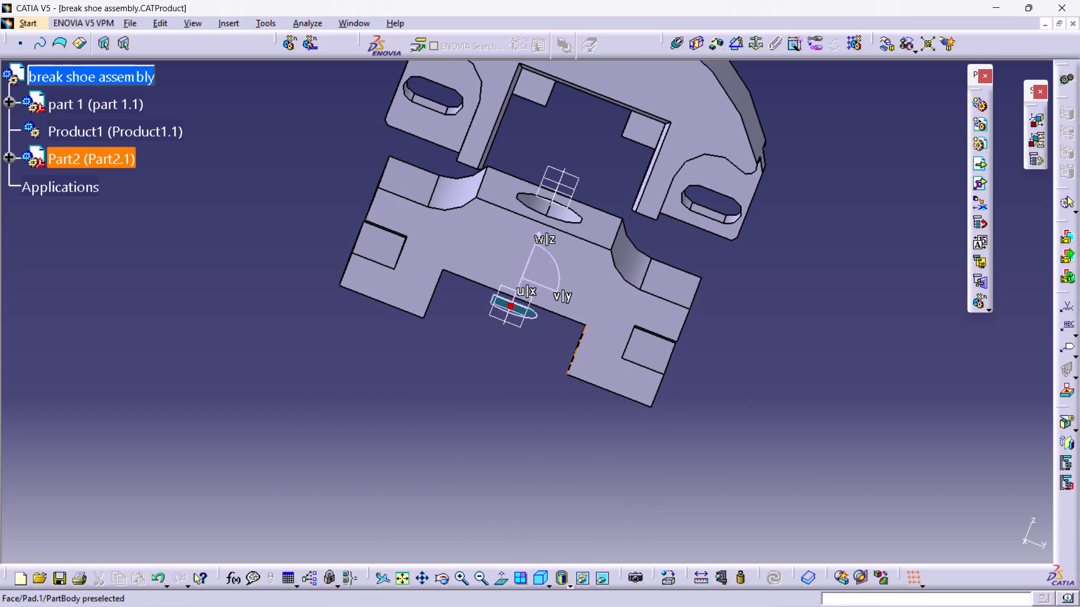
left_click(615, 281)
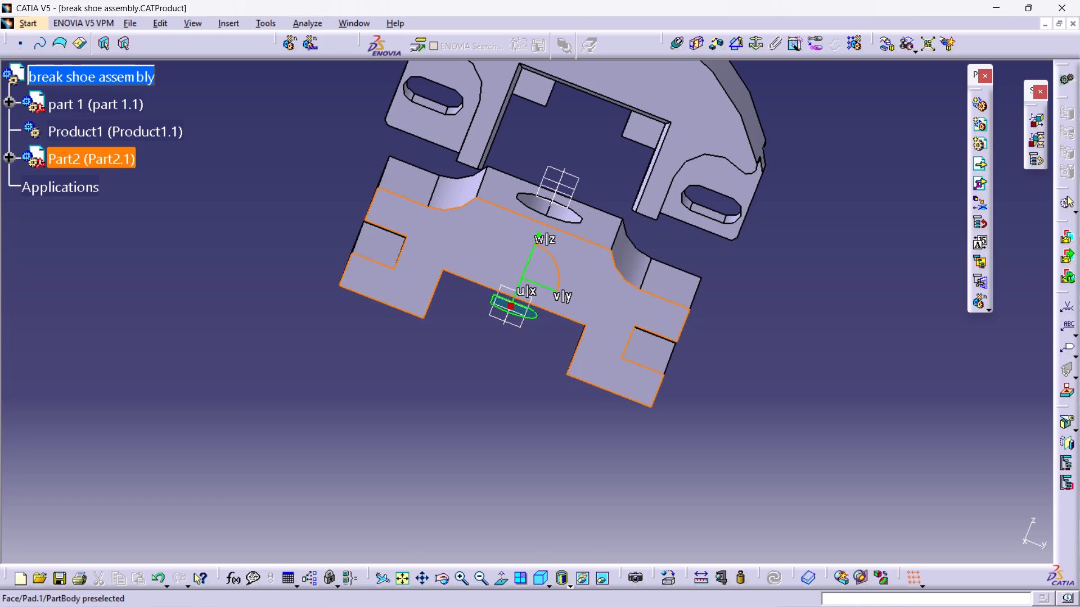
left_click_drag(555, 262, 535, 322)
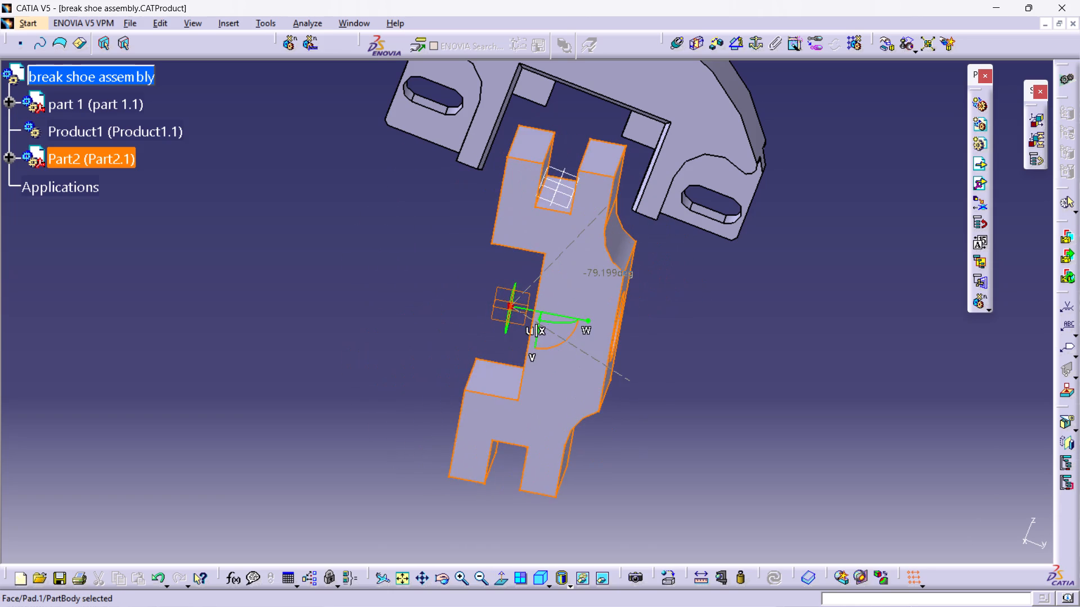
left_click_drag(535, 322, 541, 328)
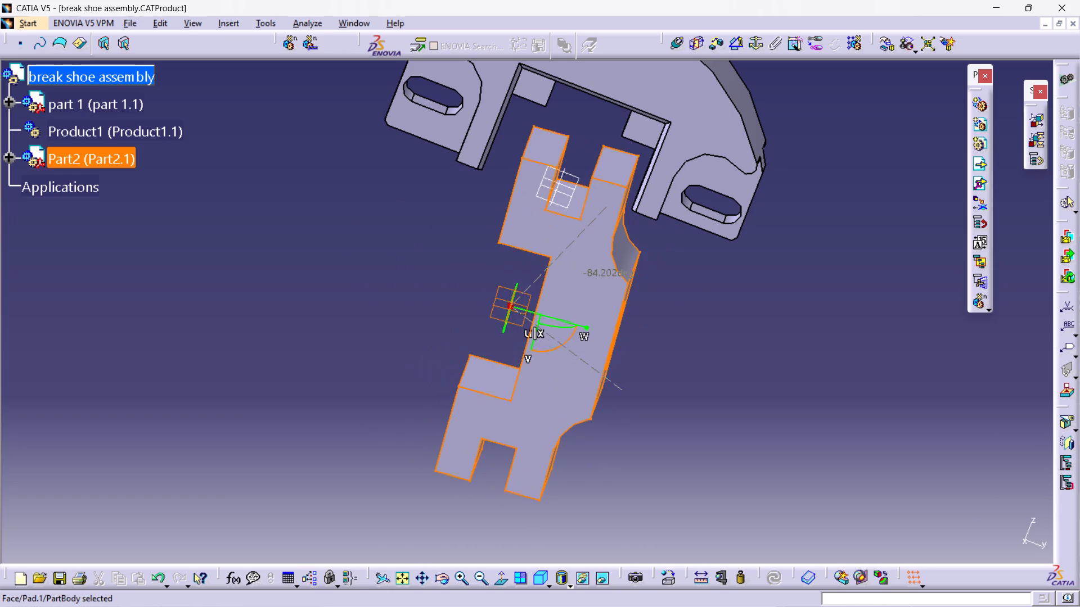
left_click_drag(541, 328, 541, 328)
left_click_drag(533, 340, 528, 319)
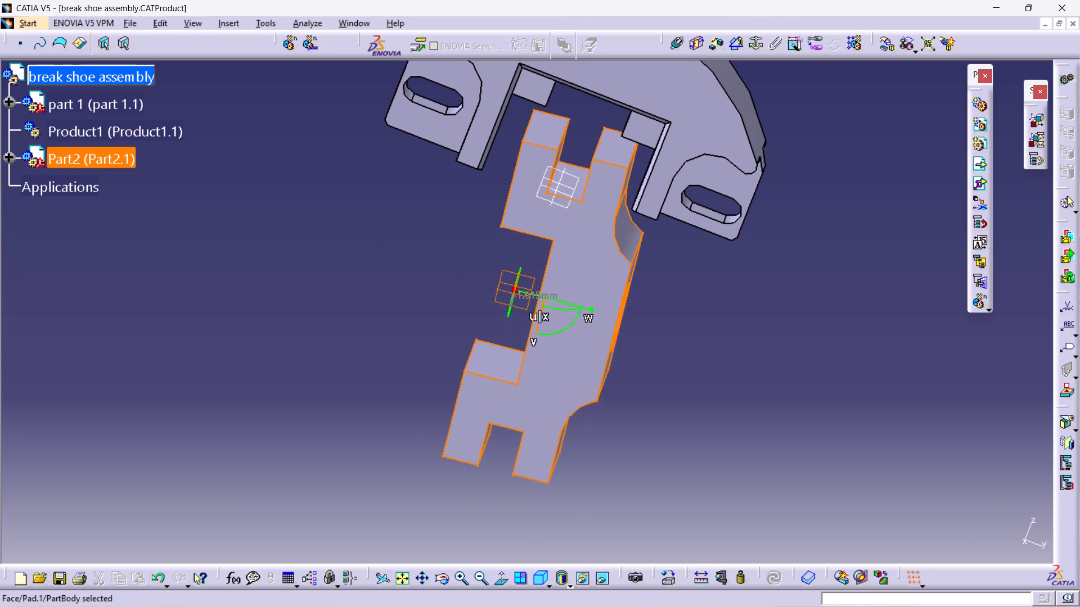
left_click_drag(528, 319, 519, 390)
Rotate Part2 around the compass's w axis so that its u axis points toward part 1.
left_click_drag(491, 379, 534, 354)
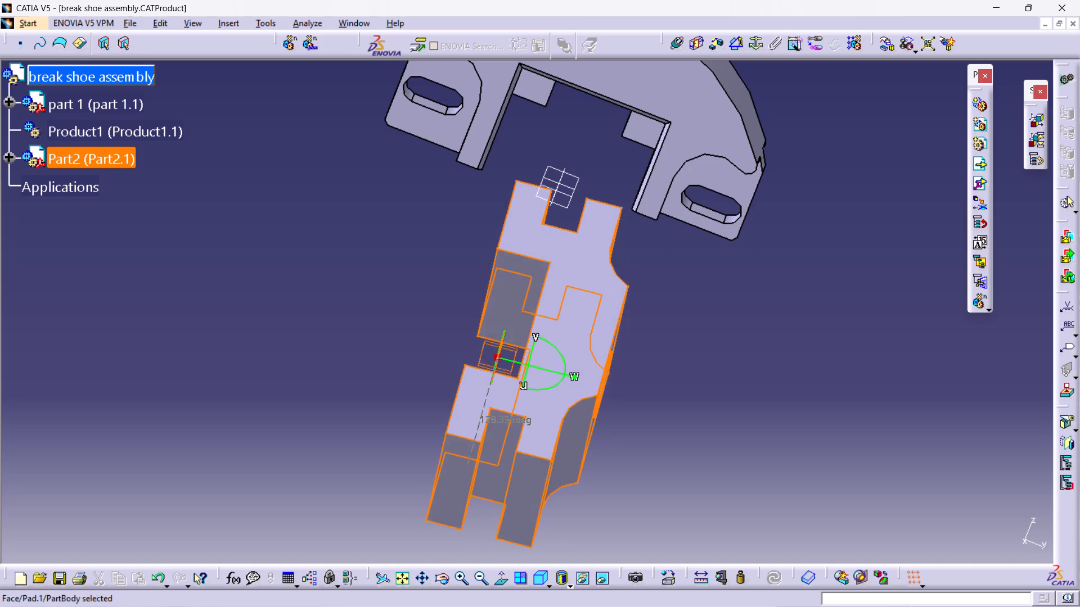
left_click_drag(534, 354, 374, 424)
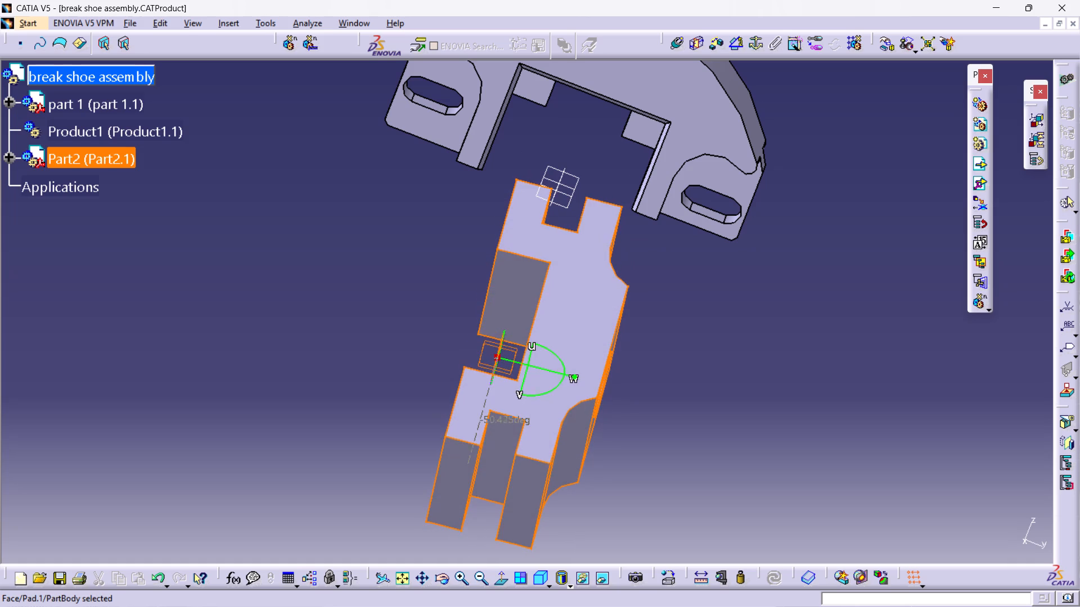
left_click_drag(374, 424, 332, 244)
left_click_drag(579, 325, 546, 372)
left_click(821, 357)
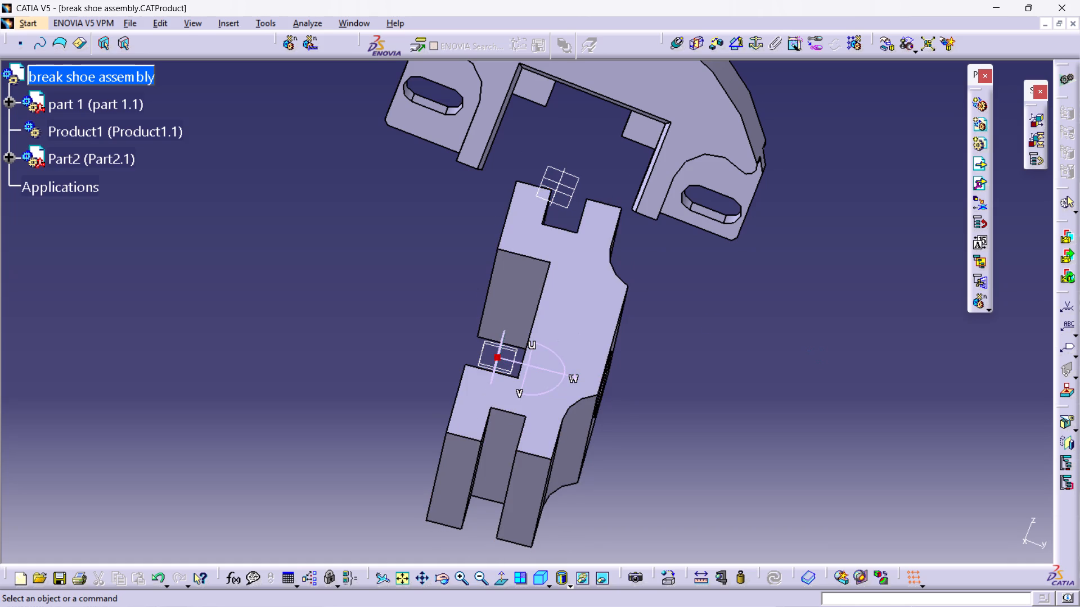
Rotate Part2 around the compass's w axis so that its length stands nearly upright below part 1.
middle_click_drag(751, 373, 482, 424, "ctrl")
middle_click_drag(677, 429, 502, 388)
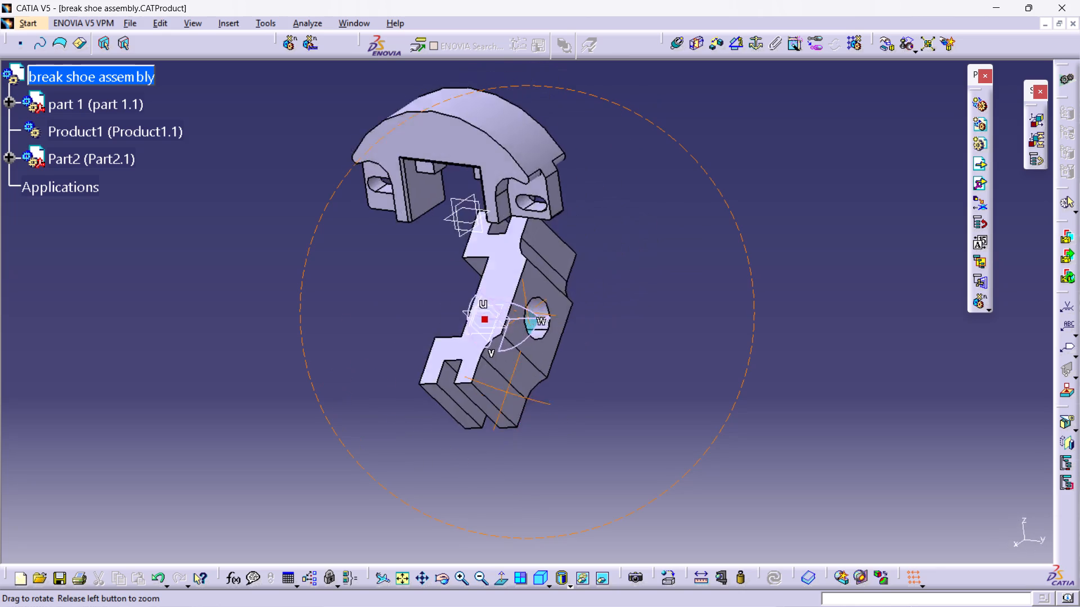
middle_click_drag(502, 388, 449, 408)
left_click(547, 272)
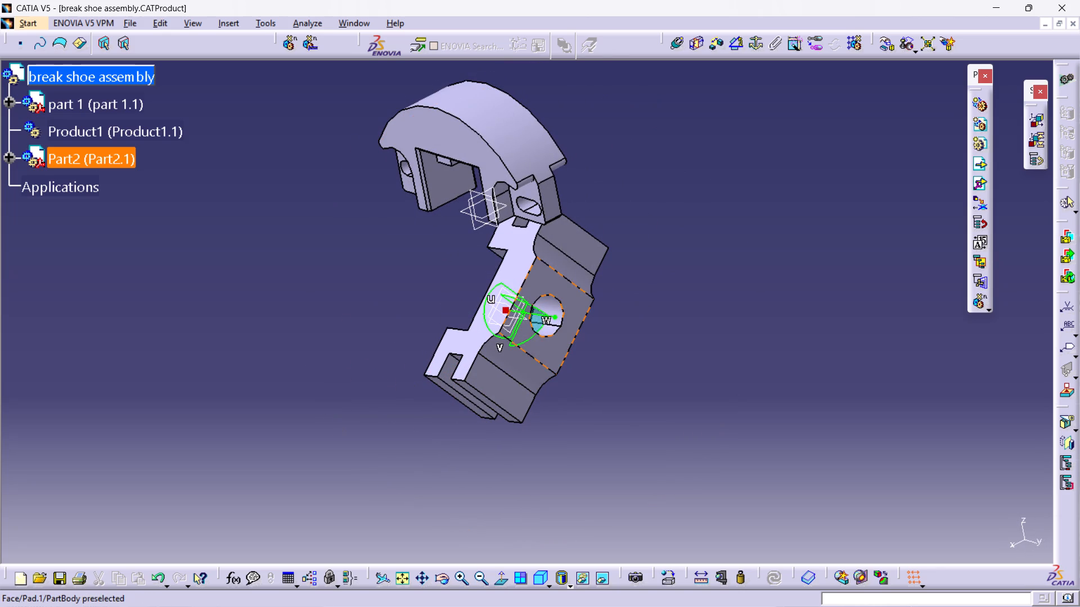
left_click_drag(533, 337, 529, 328)
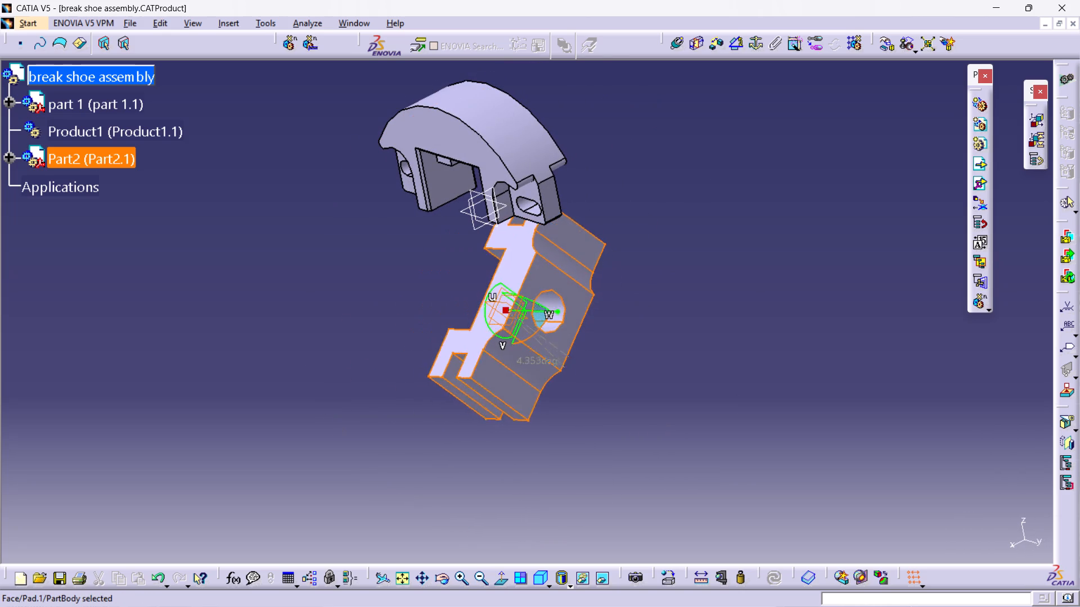
left_click_drag(529, 328, 525, 328)
left_click_drag(501, 336, 456, 334)
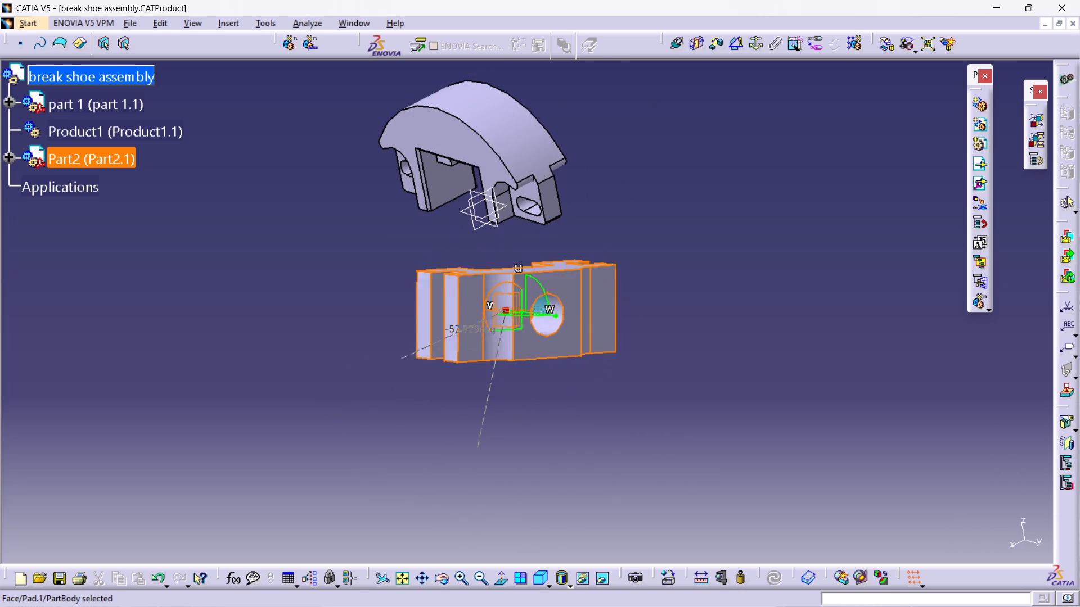
left_click_drag(456, 334, 533, 358)
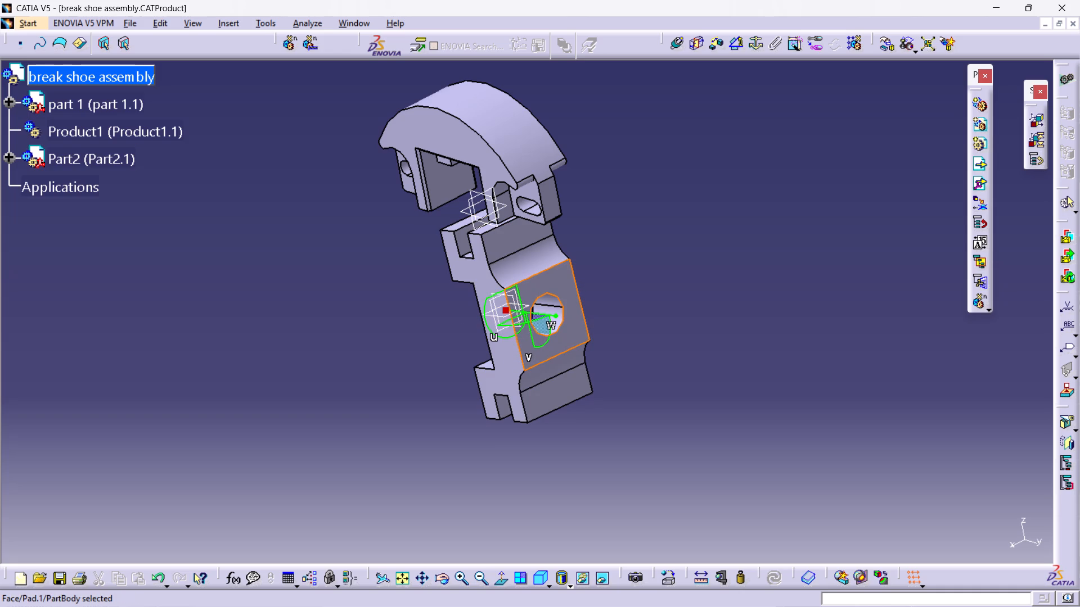
left_click_drag(550, 336, 551, 340)
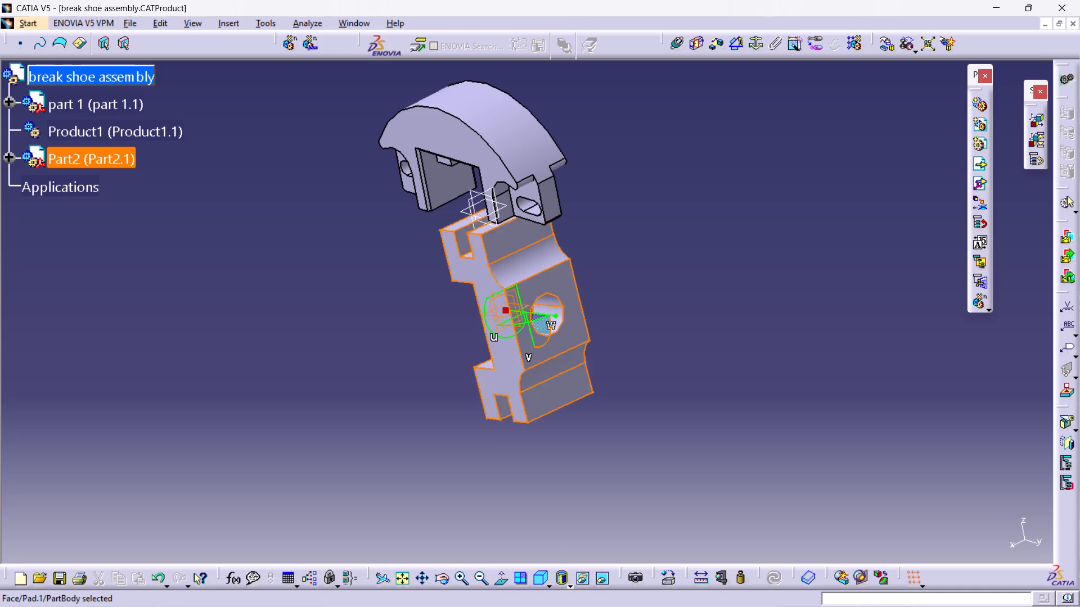
left_click_drag(551, 340, 569, 343)
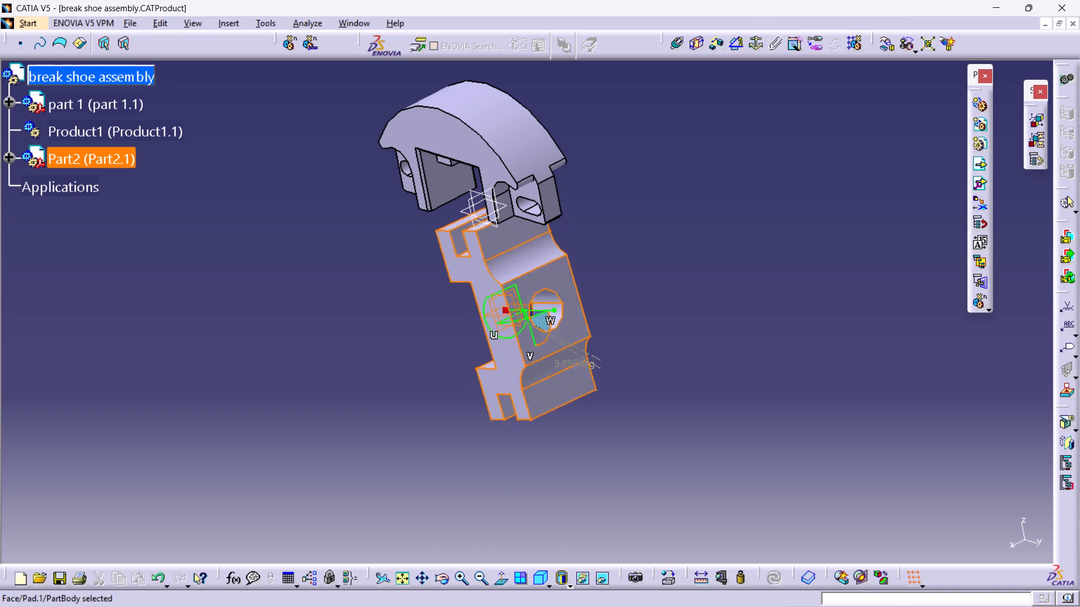
left_click_drag(569, 343, 569, 346)
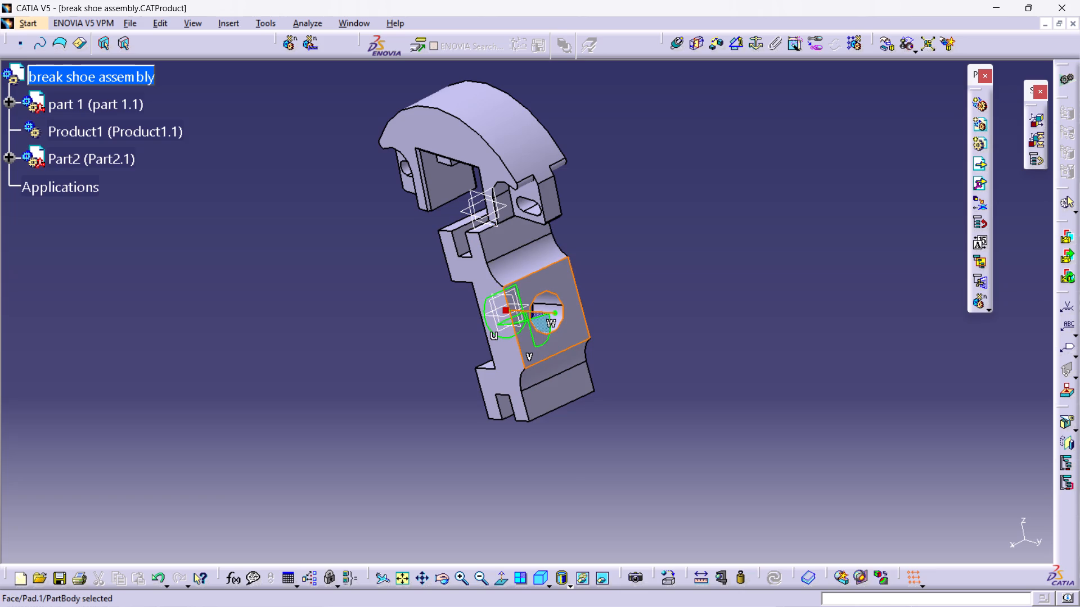
Rotate Part2 around the compass's v axis so that its face with the large hole turns to the opposite side.
left_click_drag(541, 320, 412, 297)
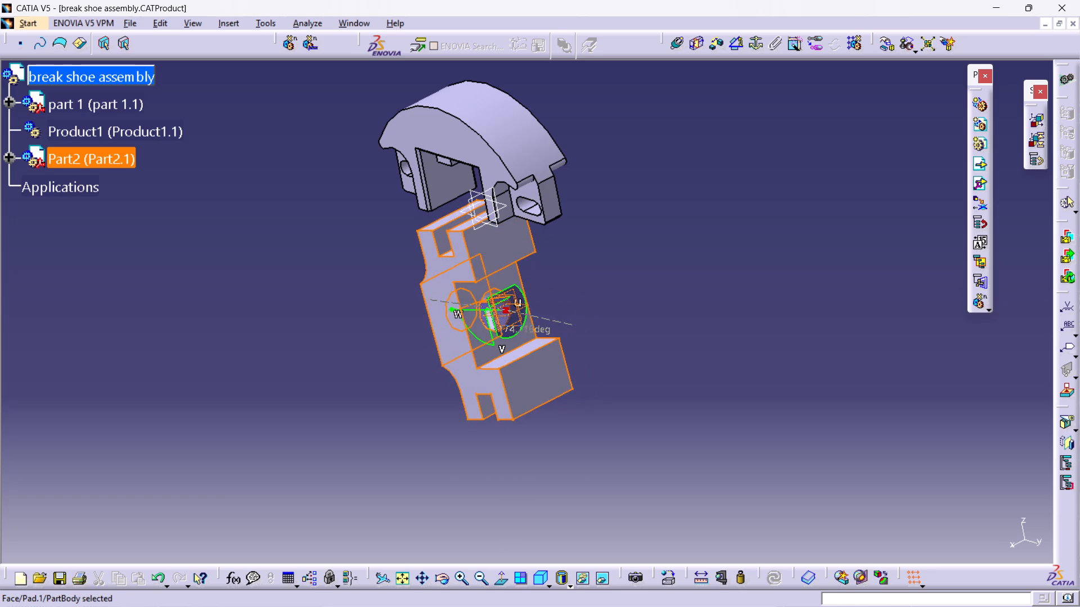
left_click_drag(412, 297, 543, 298)
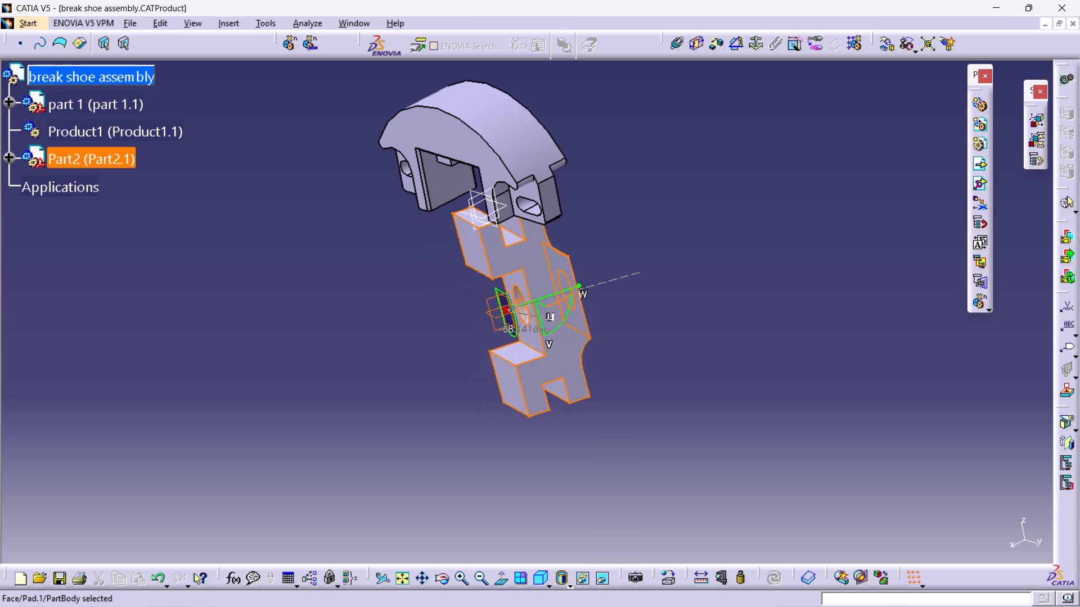
left_click_drag(543, 298, 394, 351)
left_click(650, 308)
Add a contact constraint between the inner base face of part 1's recess and the end face of Part2's nearest prong.
middle_click_drag(386, 278, 368, 242)
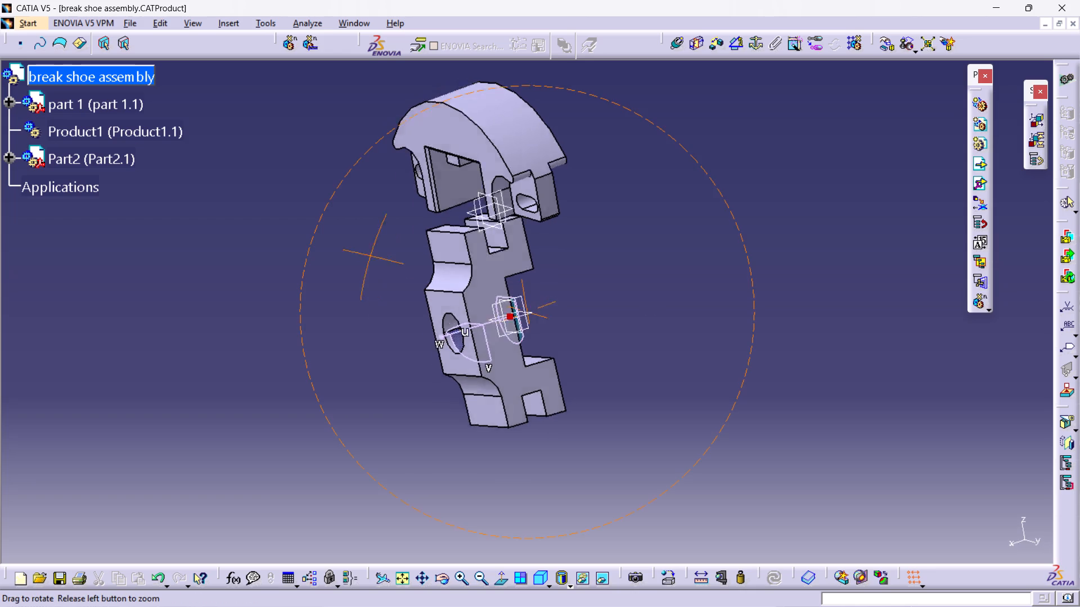
middle_click_drag(368, 242, 593, 84)
middle_click_drag(546, 121, 557, 153, "ctrl")
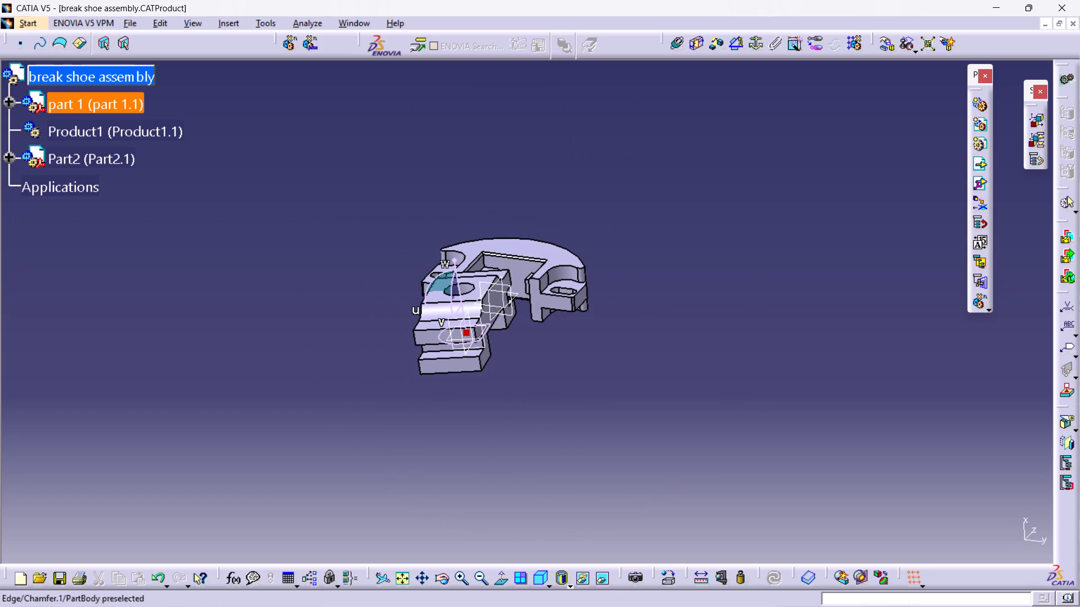
left_click(517, 261)
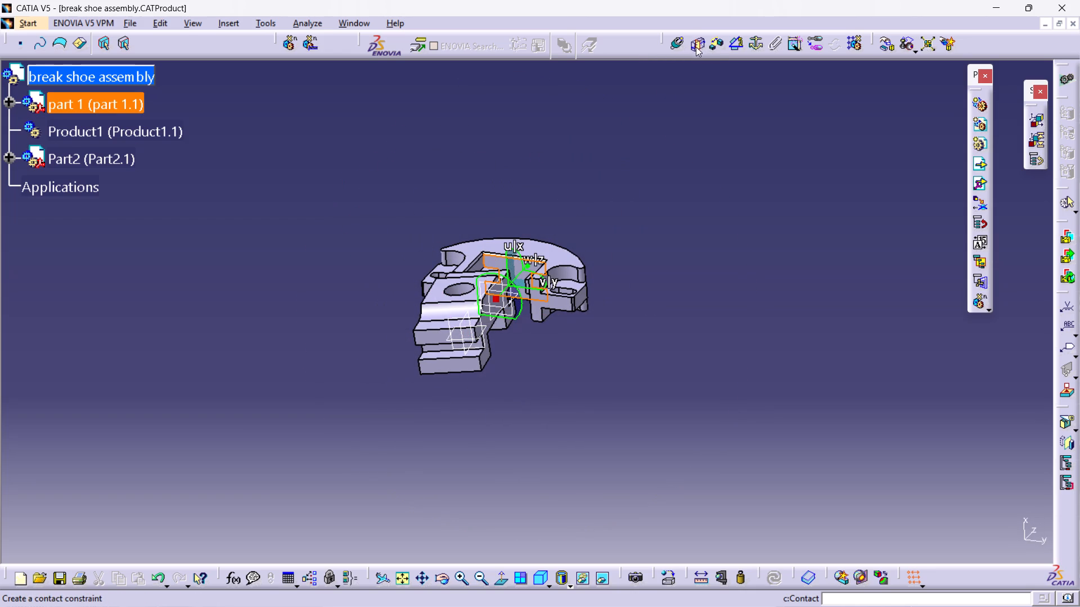
left_click(696, 46)
middle_click_drag(706, 144, 515, 330)
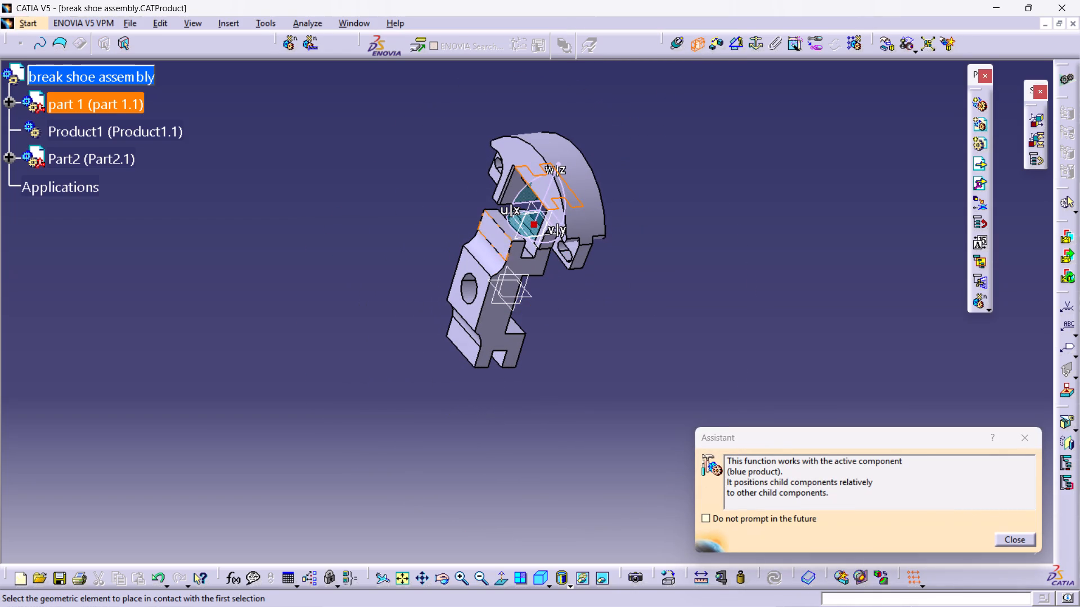
left_click(502, 220)
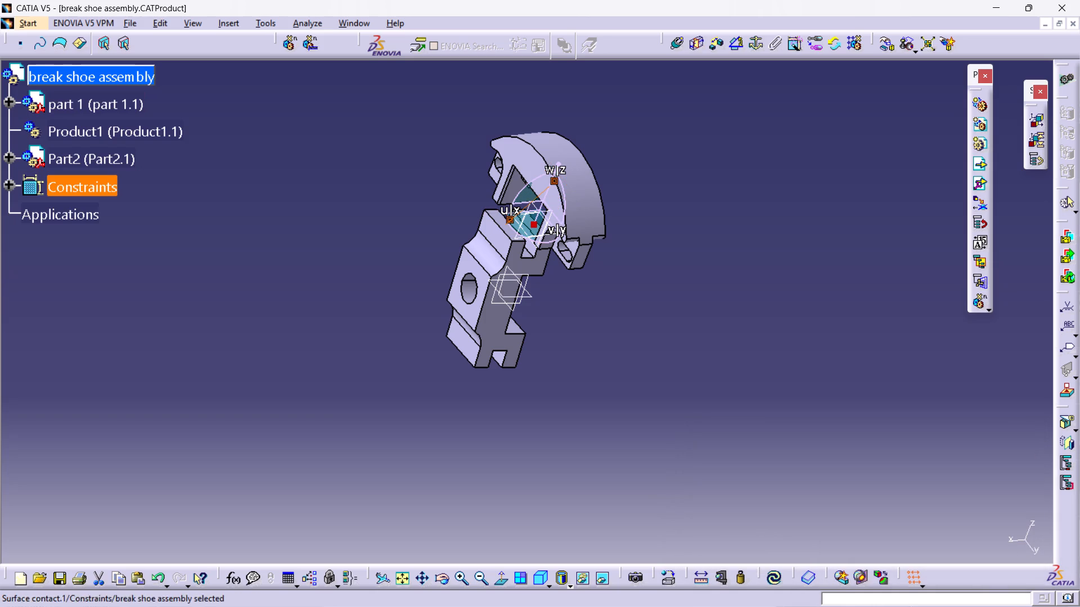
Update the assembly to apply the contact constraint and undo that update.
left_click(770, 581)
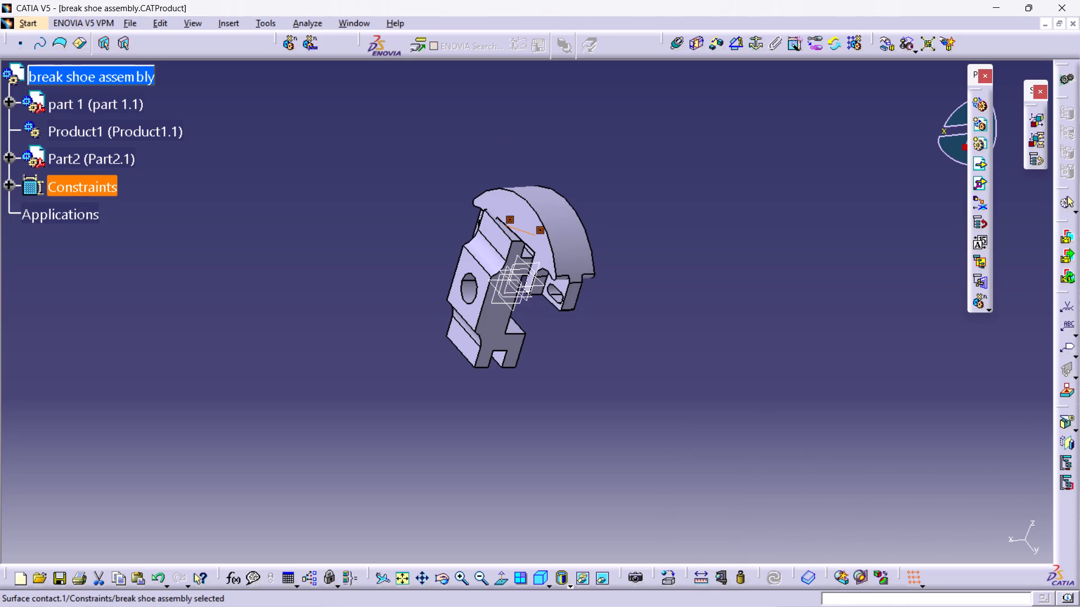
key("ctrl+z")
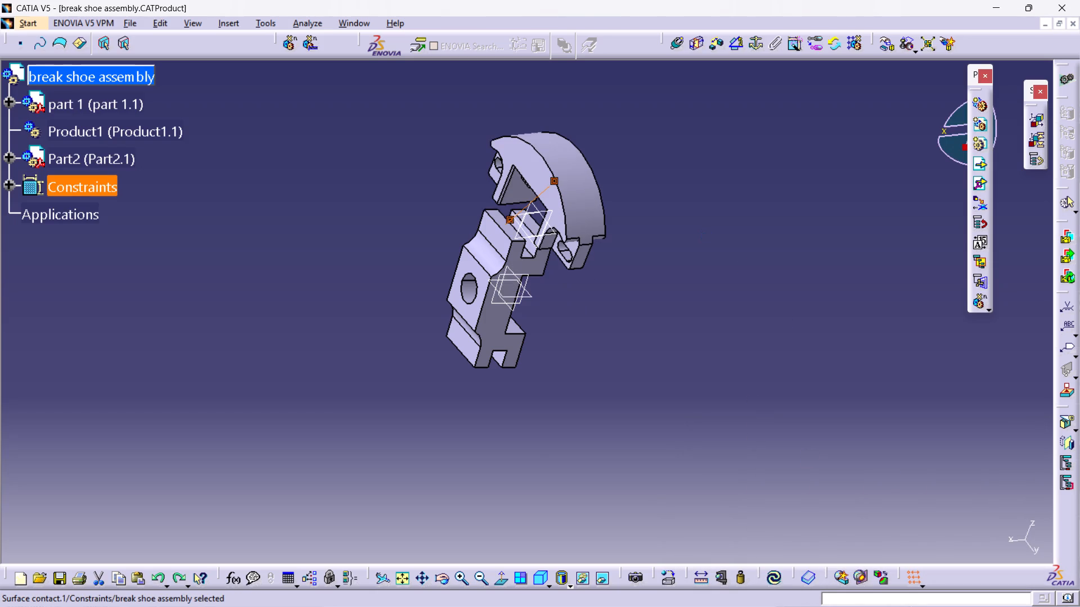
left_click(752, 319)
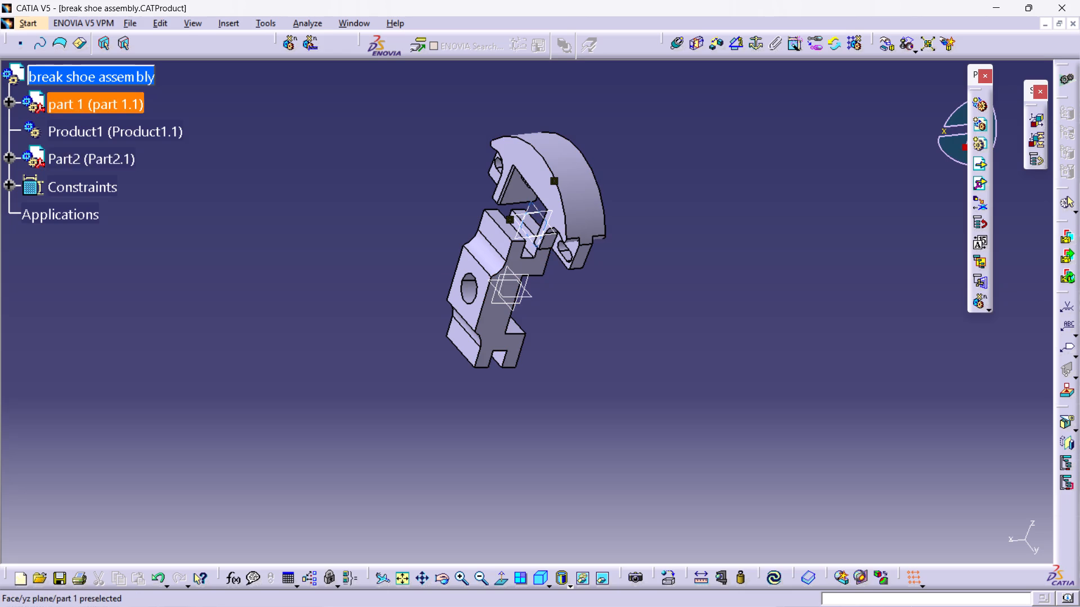
Move Part2 further down and away from part 1 along its length with the compass.
middle_click_drag(577, 284, 448, 157, "ctrl")
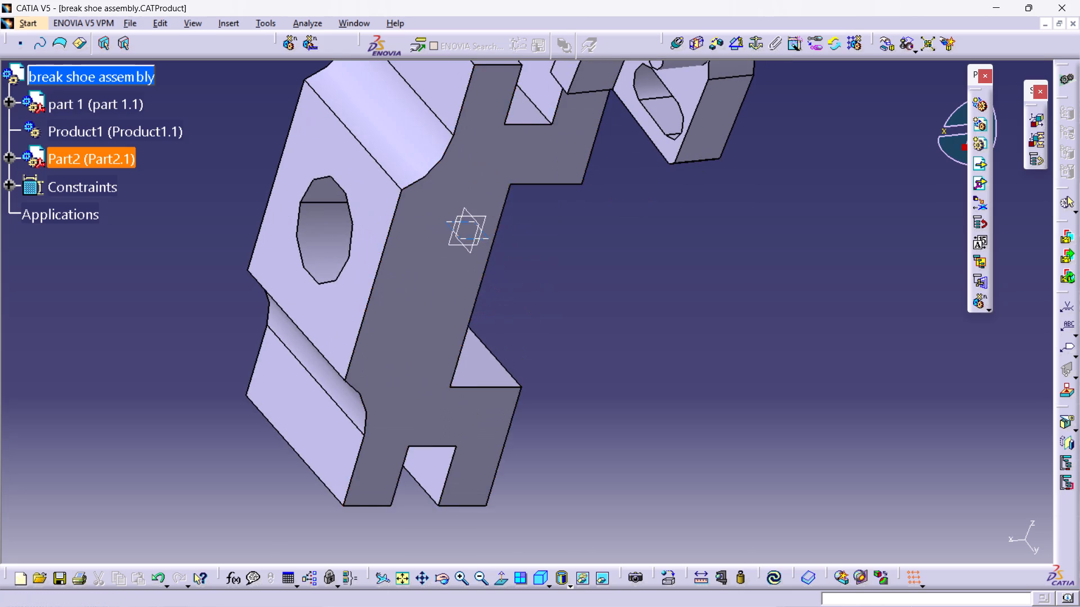
left_click(467, 183)
left_click_drag(476, 237, 445, 334)
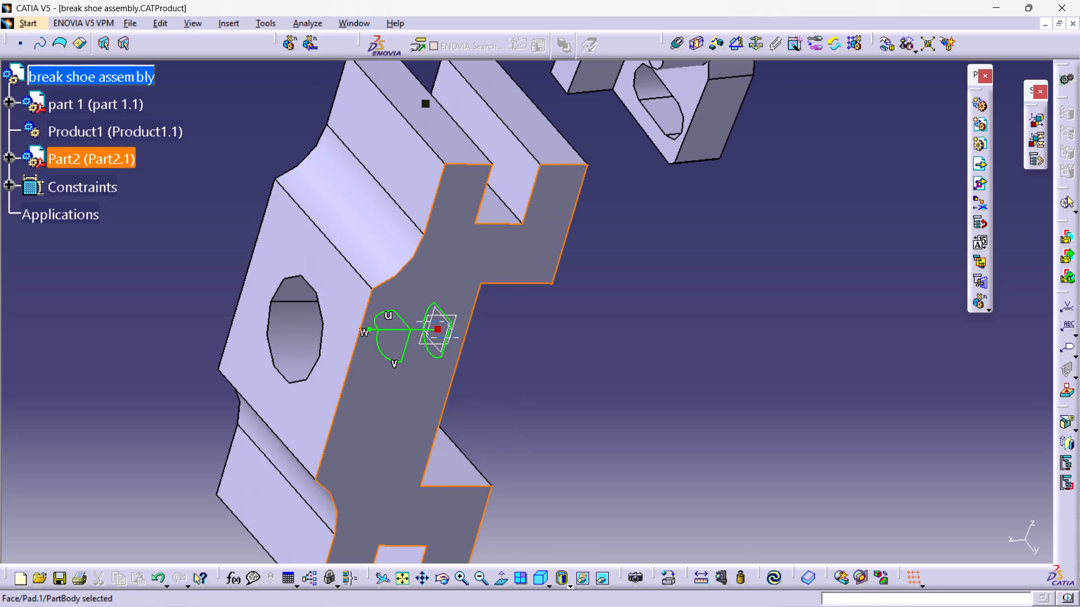
left_click(643, 261)
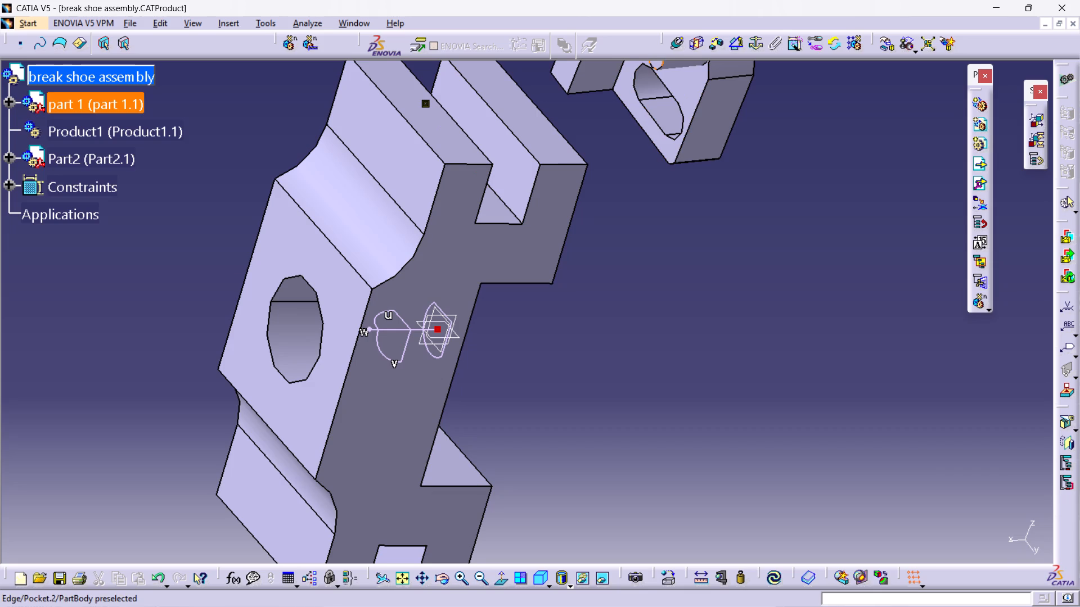
Start the Coincidence Constraint command, turn off future prompts in its Assistant window, and leave the command.
left_click(670, 42)
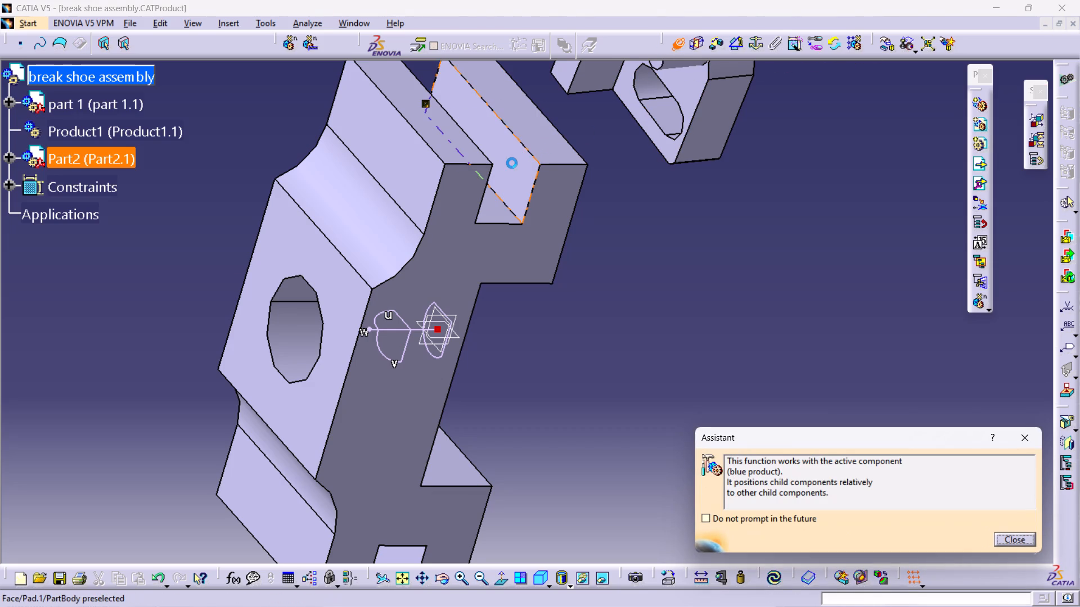
middle_click_drag(632, 176, 579, 279)
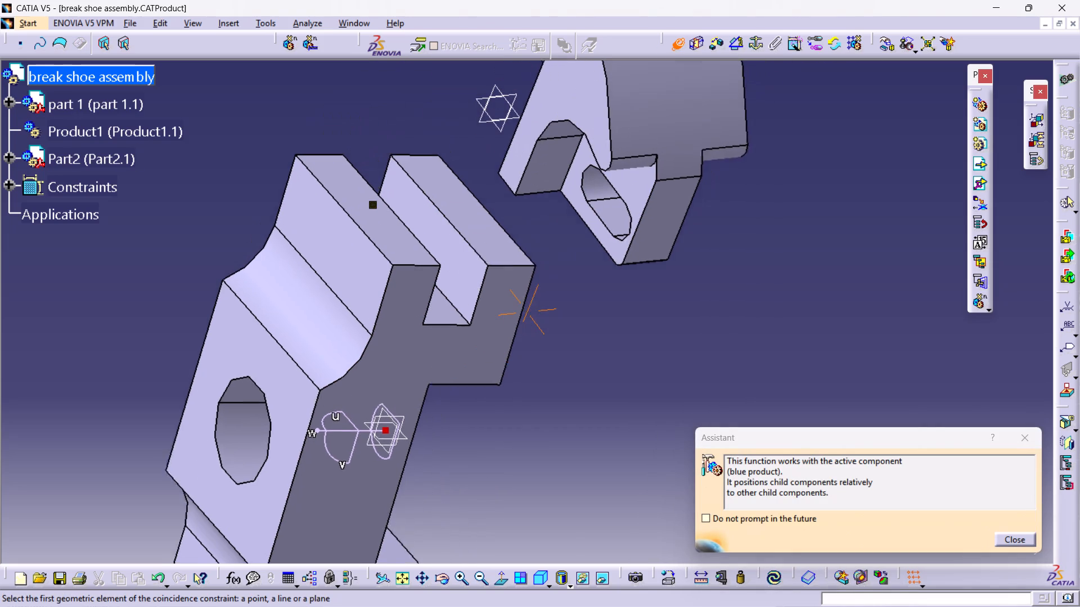
middle_click_drag(579, 279, 566, 295)
left_click(751, 519)
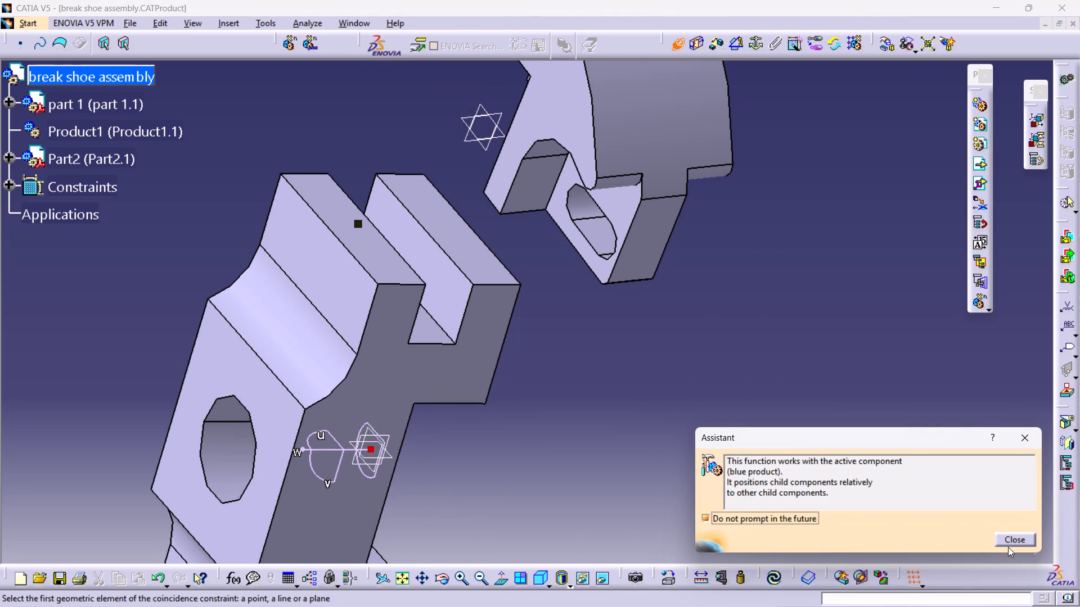
left_click(1014, 545)
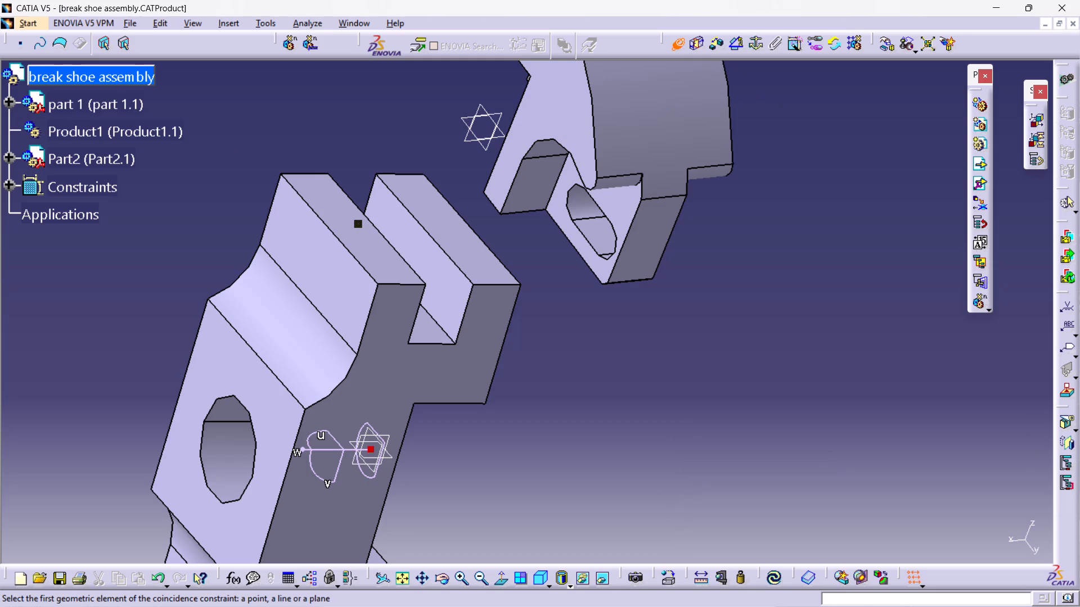
middle_click_drag(570, 197, 611, 349)
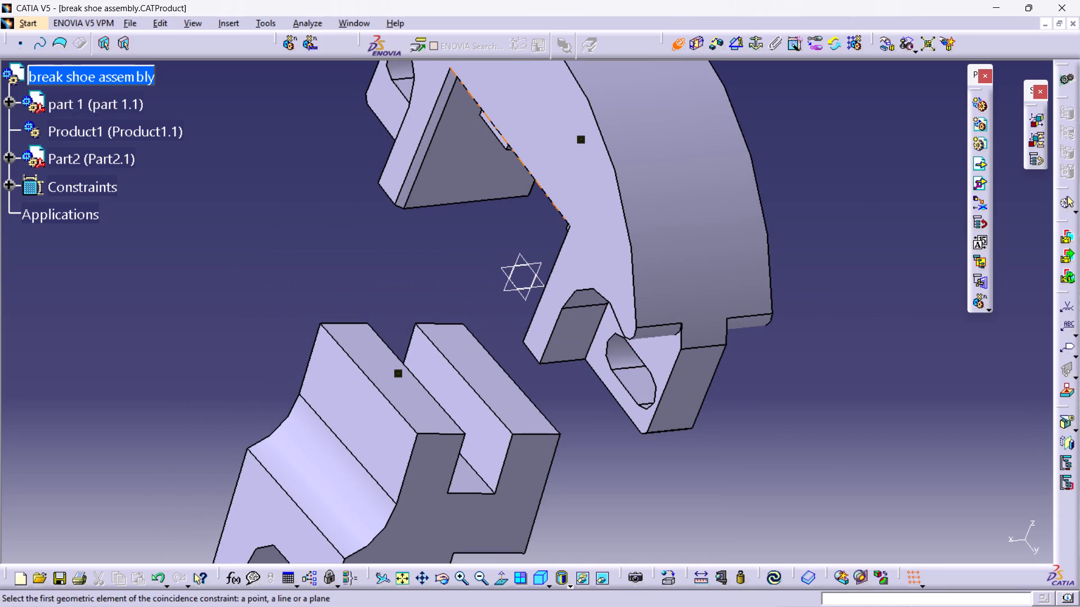
middle_click_drag(345, 307, 660, 278)
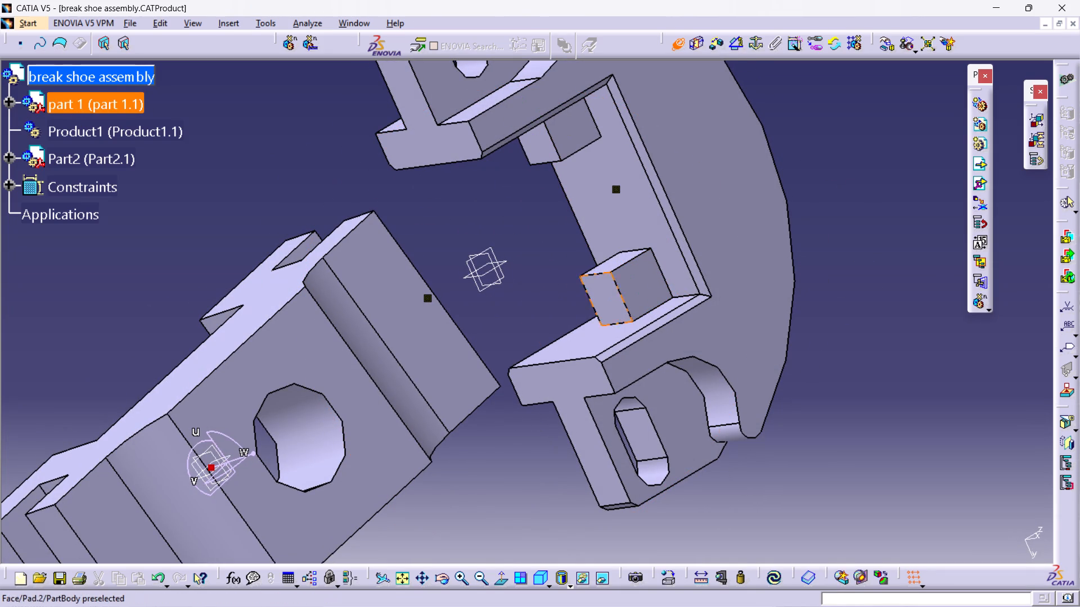
left_click(679, 47)
Add a contact constraint between the side face of the small square block in part 1's recess and Part2's slot wall.
left_click(692, 44)
middle_click_drag(853, 182, 489, 475)
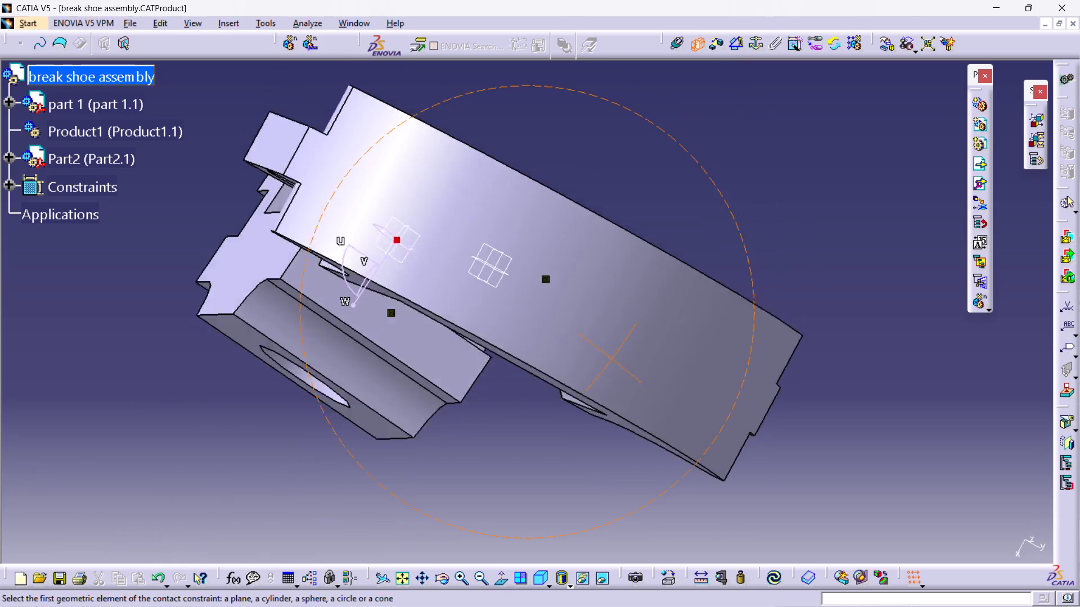
middle_click_drag(489, 475, 735, 289)
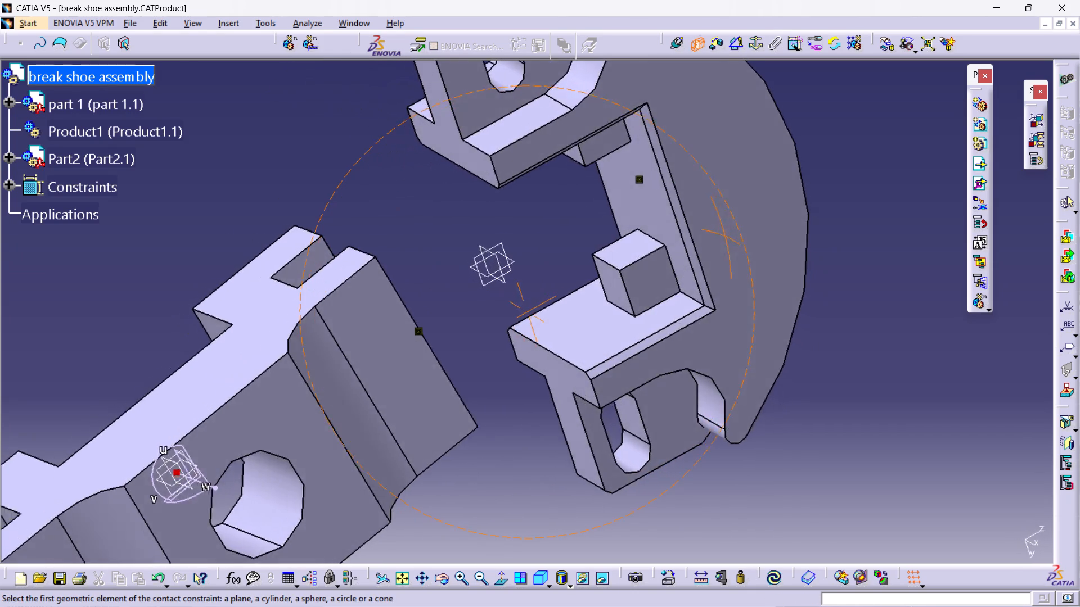
middle_click_drag(735, 289, 690, 286)
left_click(679, 277)
middle_click_drag(867, 355, 556, 351)
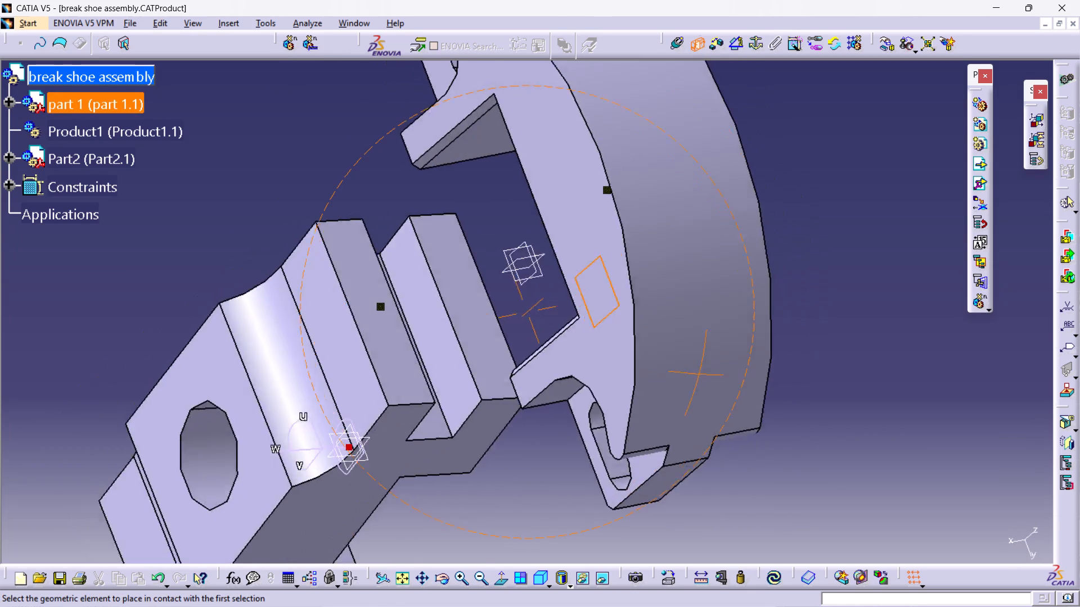
middle_click_drag(556, 351, 489, 356)
middle_click_drag(812, 450, 444, 405)
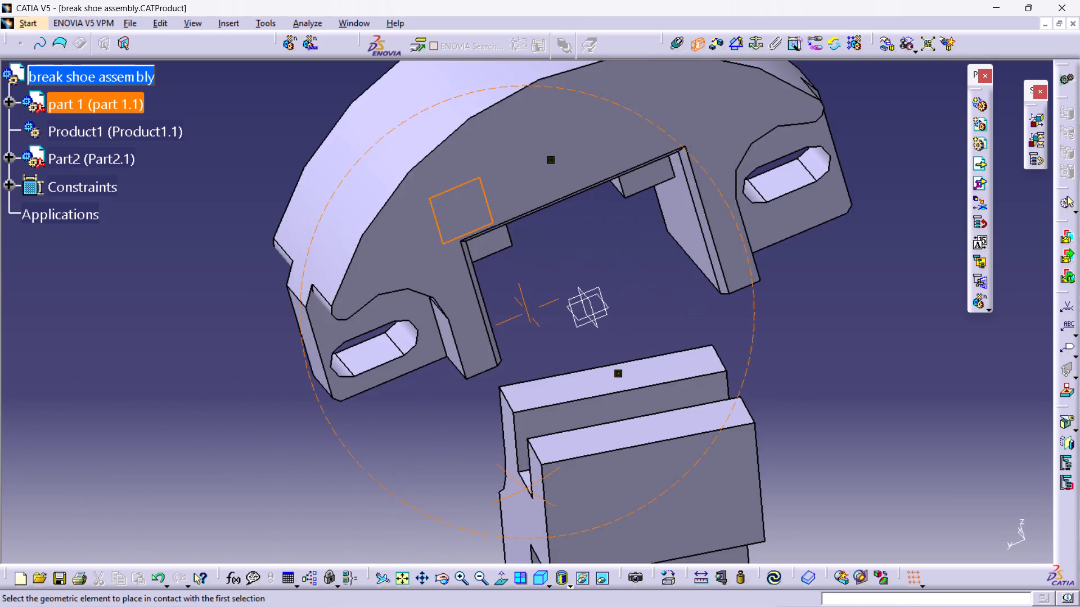
middle_click_drag(444, 405, 445, 450)
left_click(615, 373)
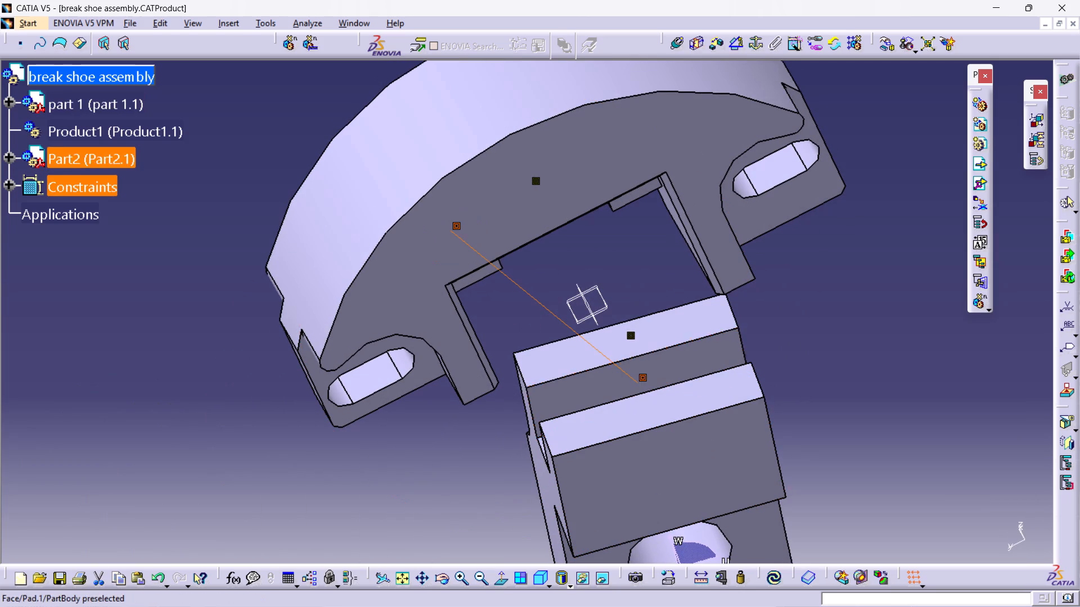
Add a coincidence constraint between the axis of part 1 and the axis of Part2's hole.
left_click(681, 44)
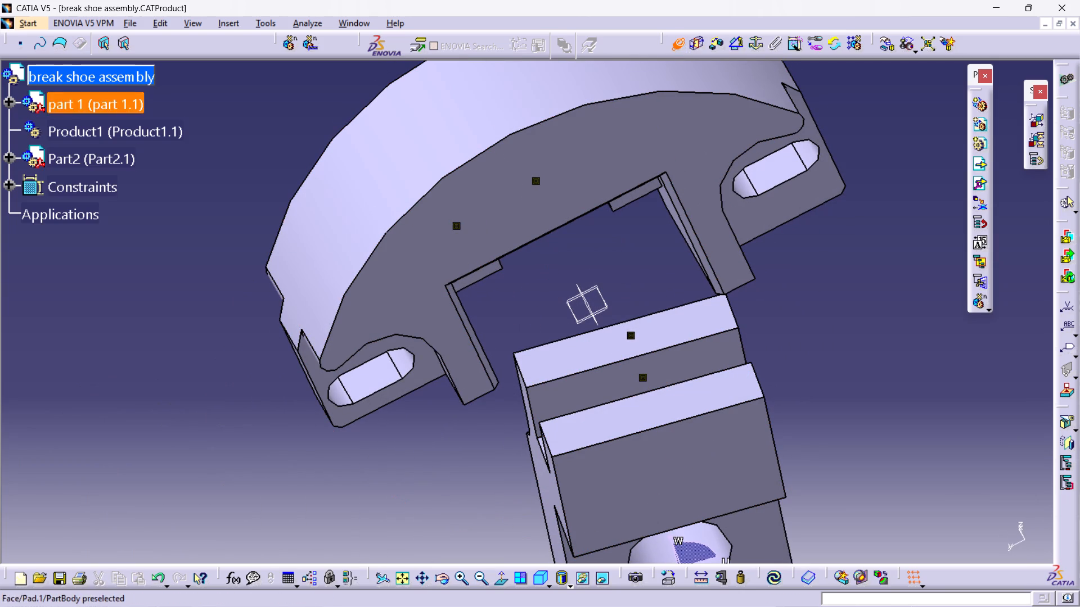
double_click(697, 42)
left_click(682, 43)
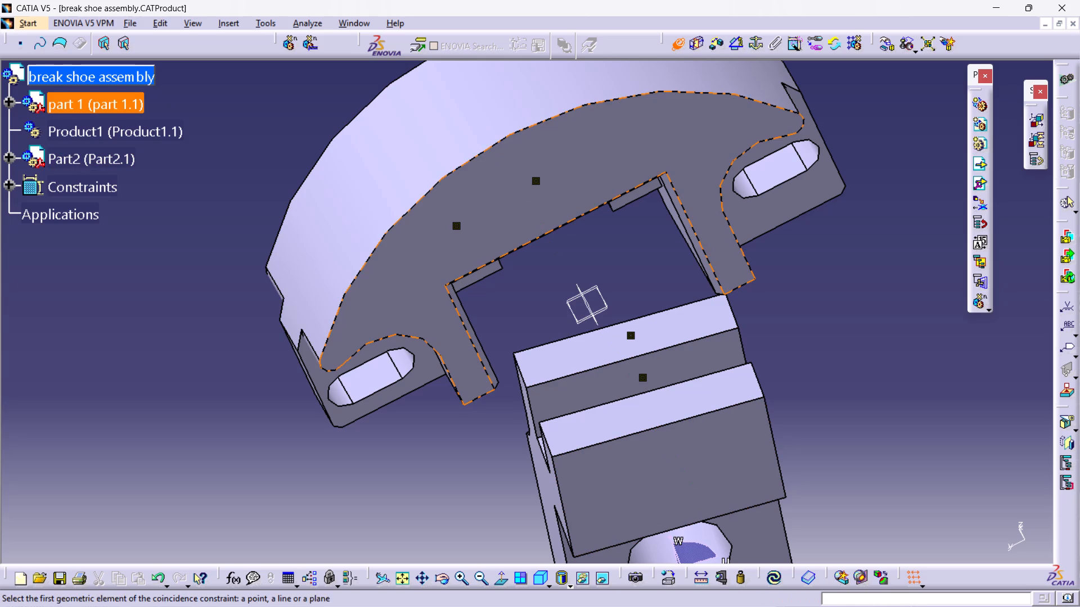
left_click(514, 128)
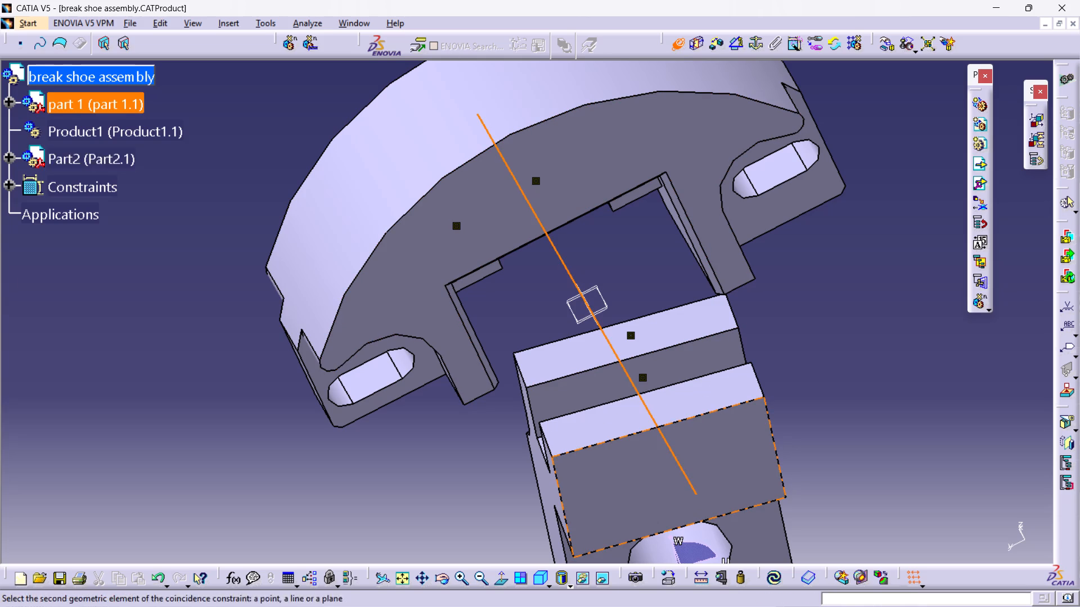
middle_click_drag(739, 445, 482, 384)
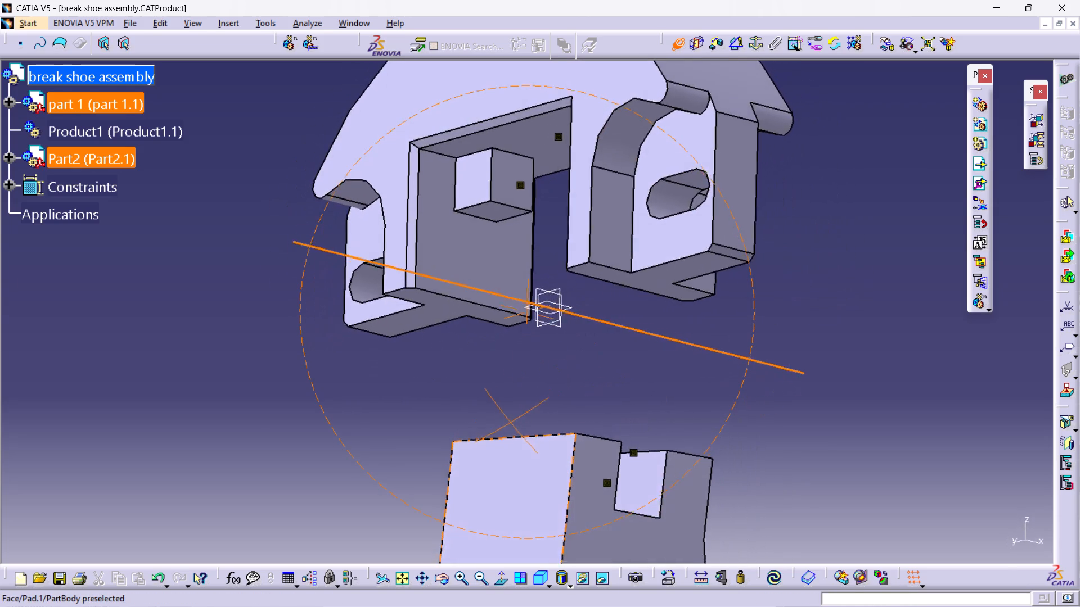
middle_click_drag(482, 384, 565, 369)
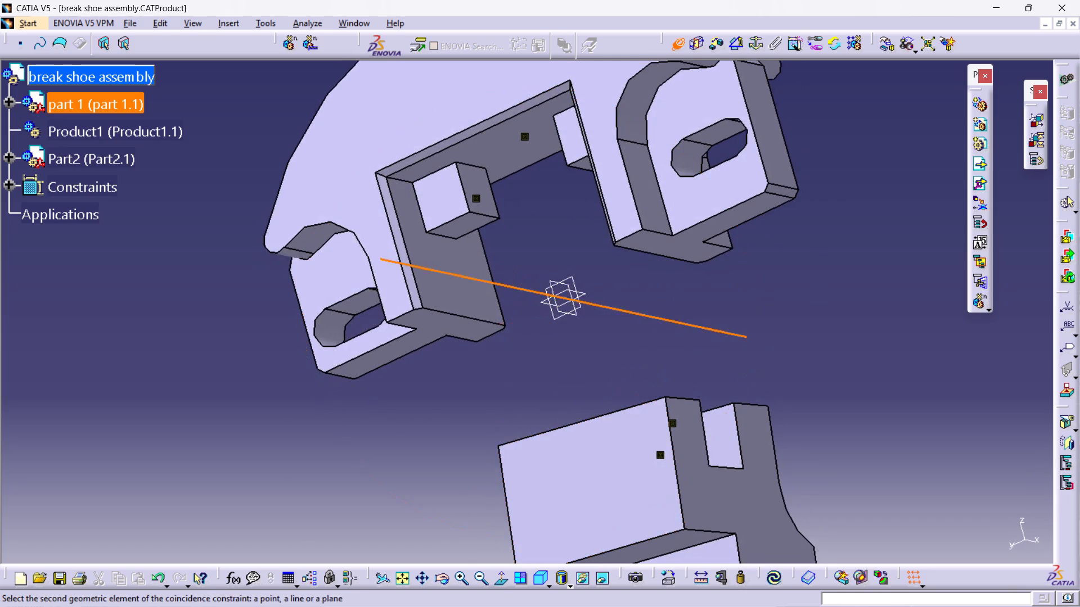
middle_click_drag(569, 372, 487, 107)
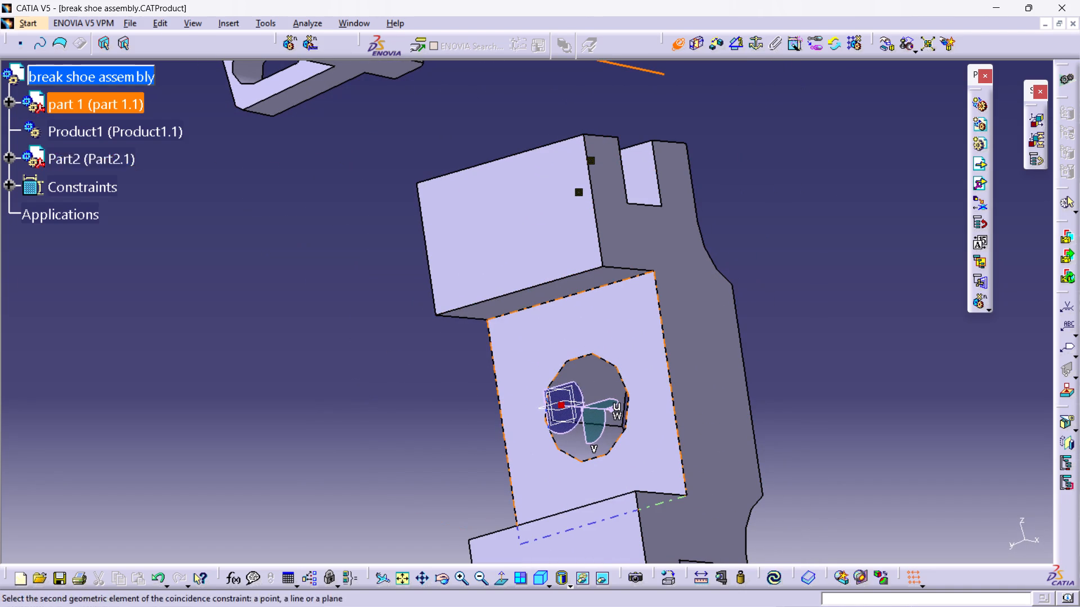
left_click(616, 392)
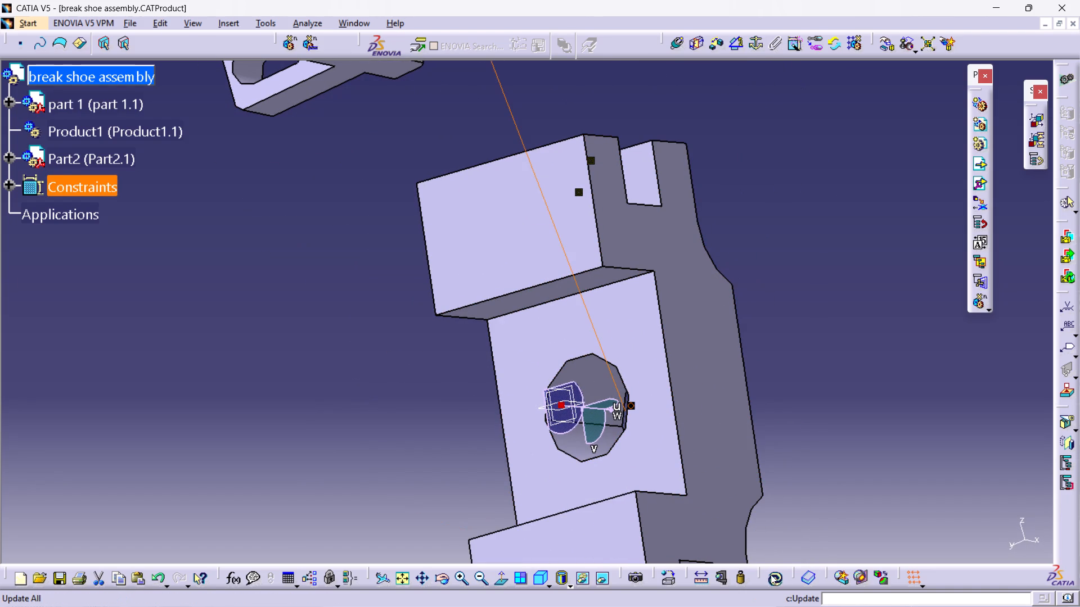
Update the assembly to apply the coincidence constraint and dismiss the update diagnosis.
left_click(771, 574)
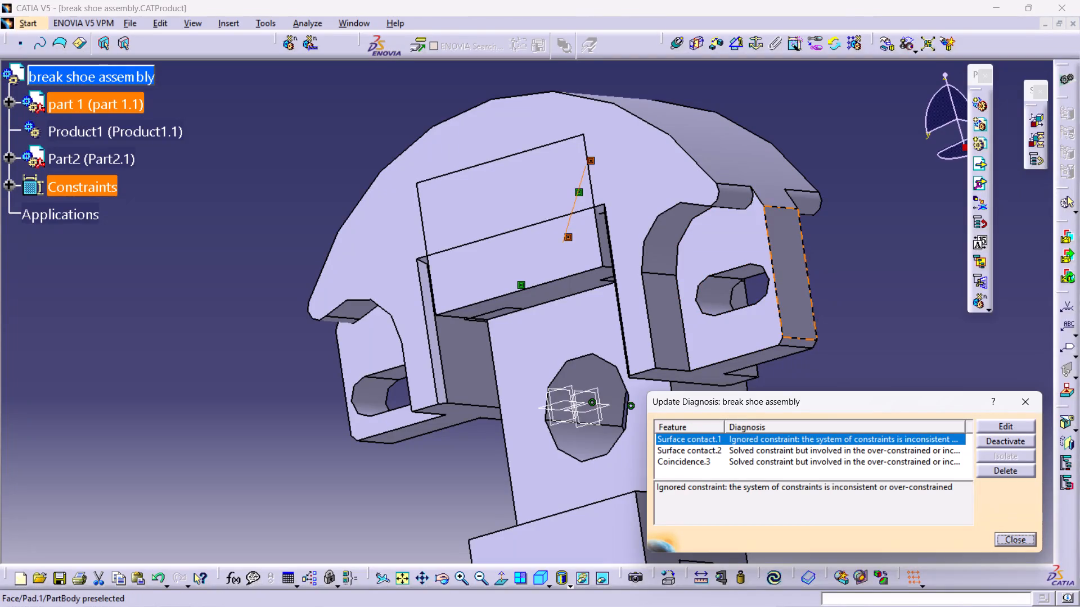
left_click(1015, 537)
left_click(965, 472)
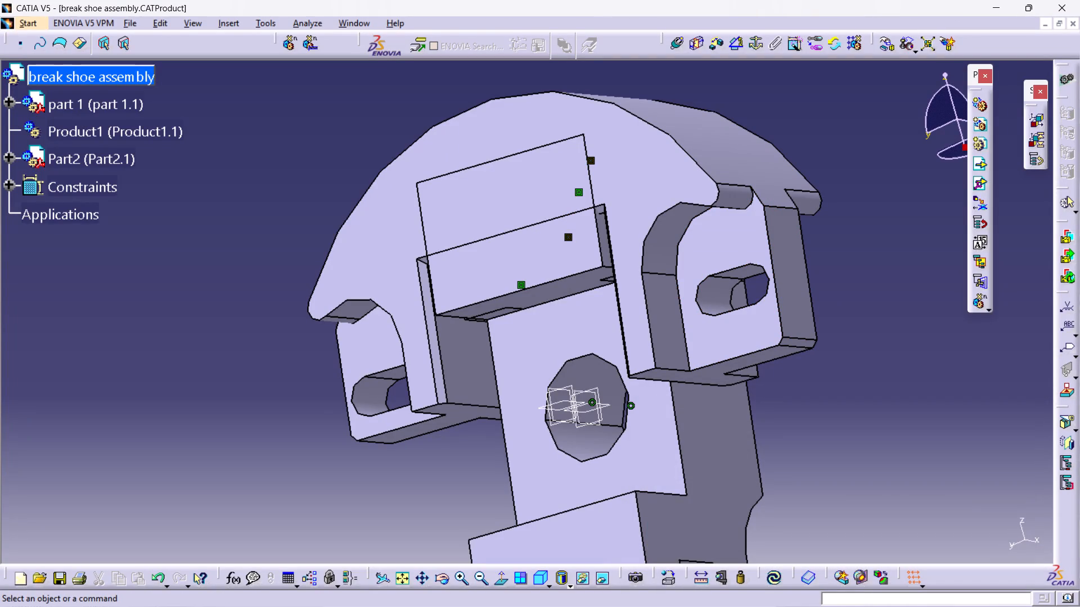
Move Part2 down along the Z axis out of part 1's recess with the Manipulate command.
middle_click_drag(801, 408, 827, 426)
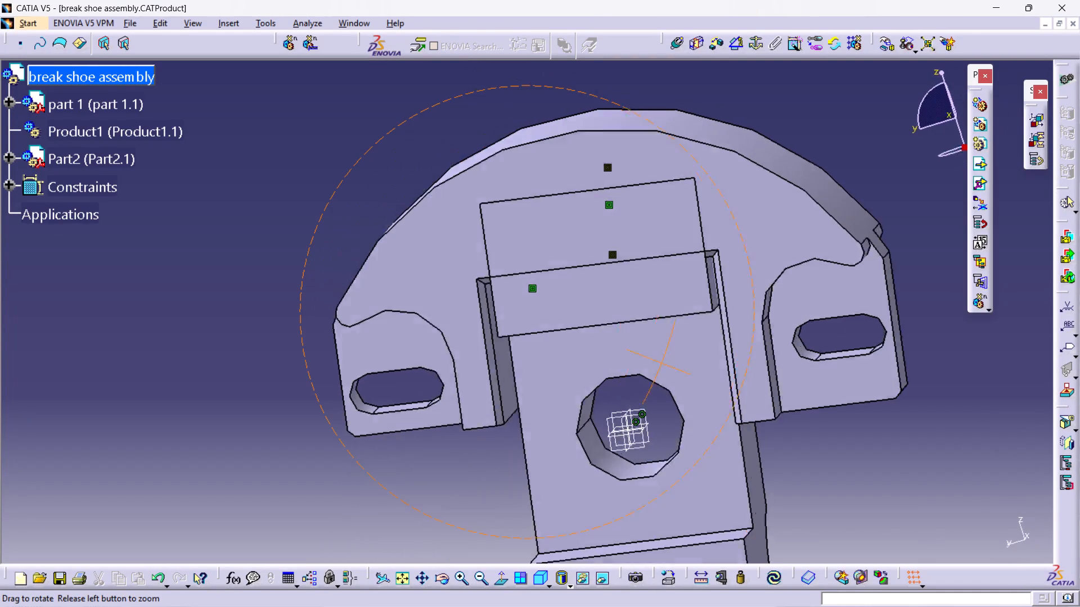
middle_click_drag(827, 426, 856, 433)
left_click(719, 396)
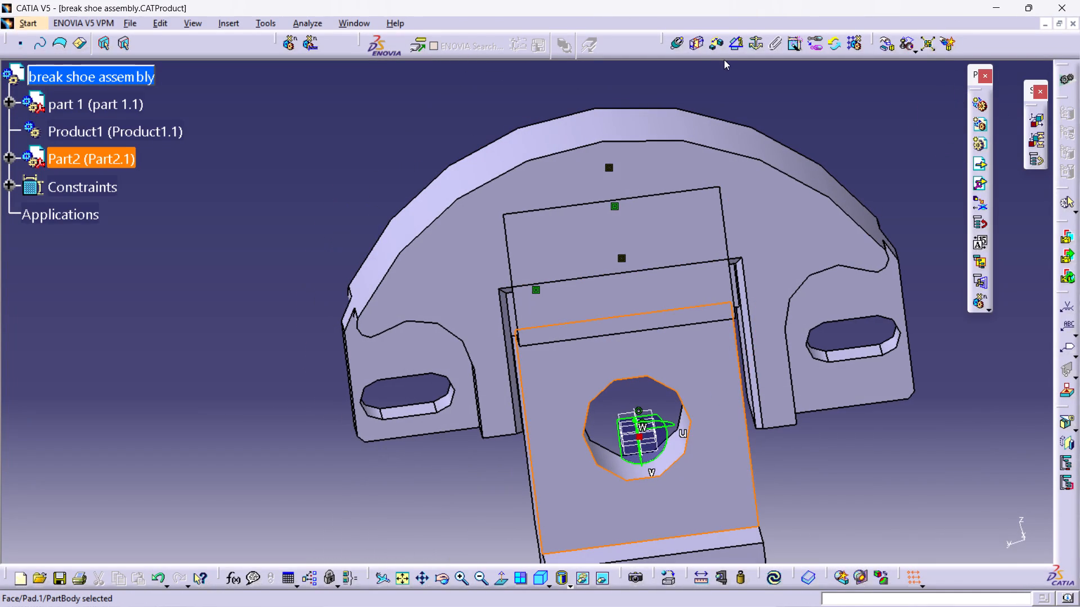
left_click(885, 47)
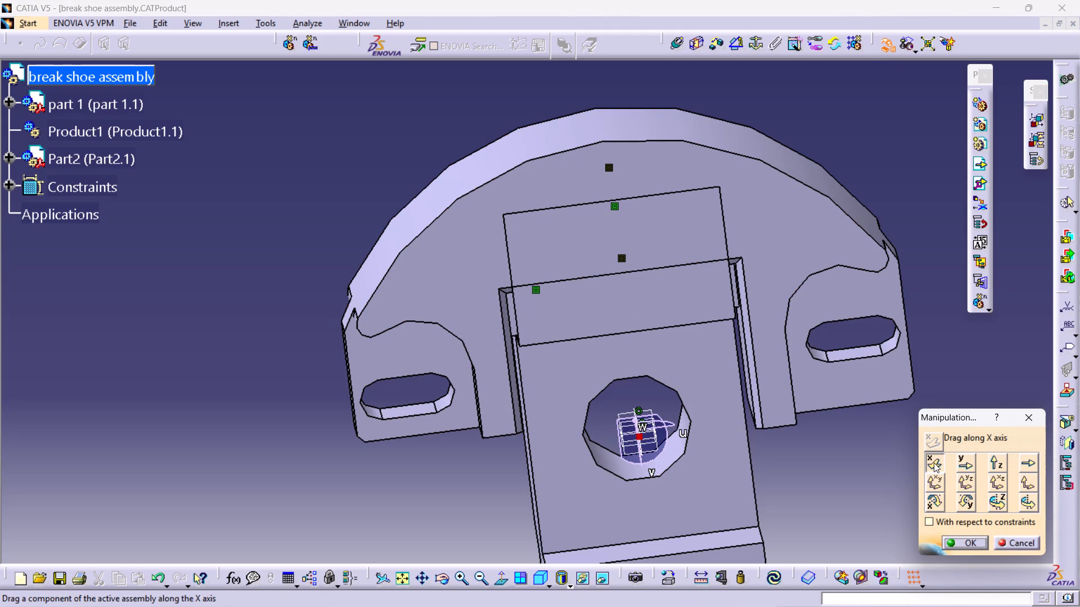
left_click(999, 464)
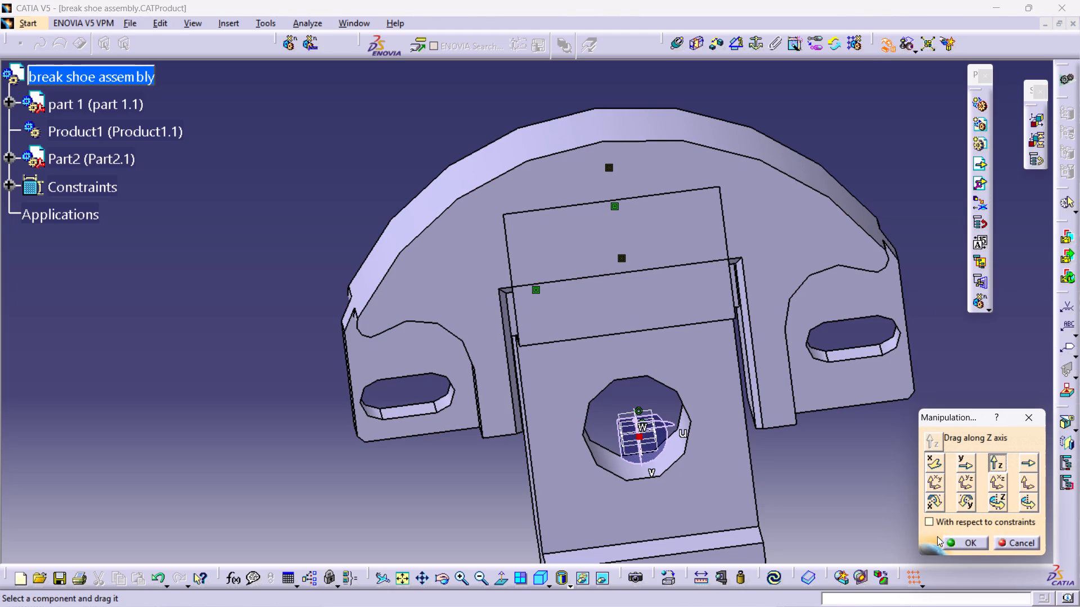
left_click(738, 508)
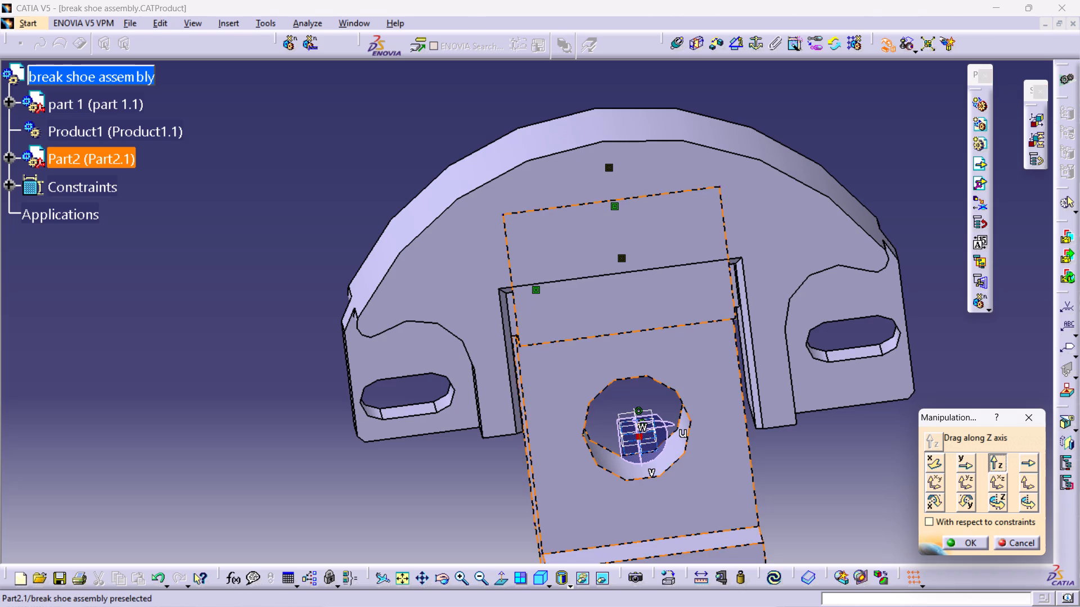
left_click_drag(724, 461, 651, 479)
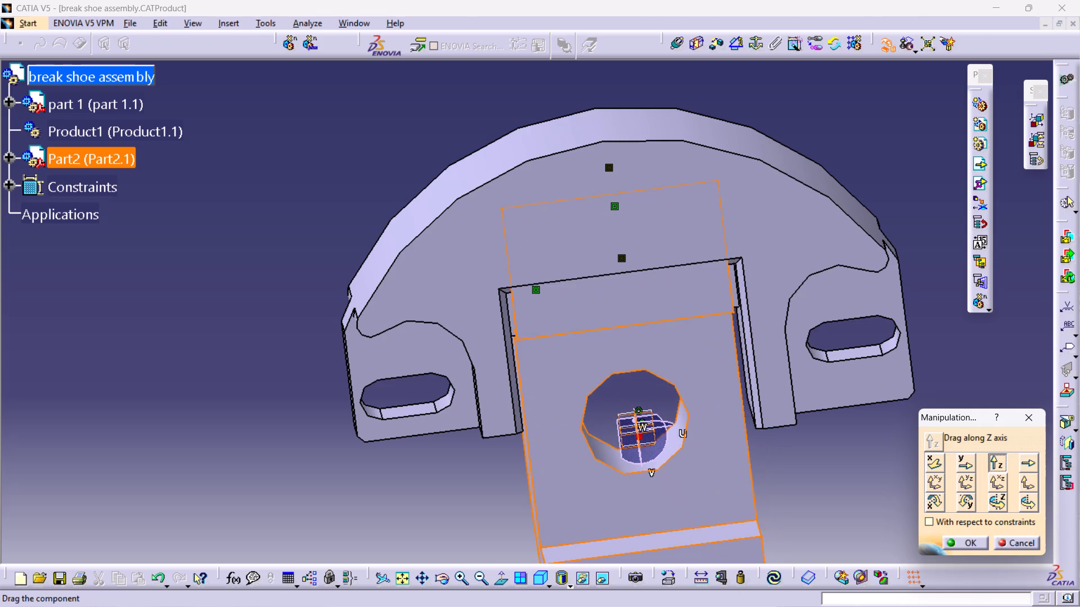
left_click_drag(651, 479, 687, 594)
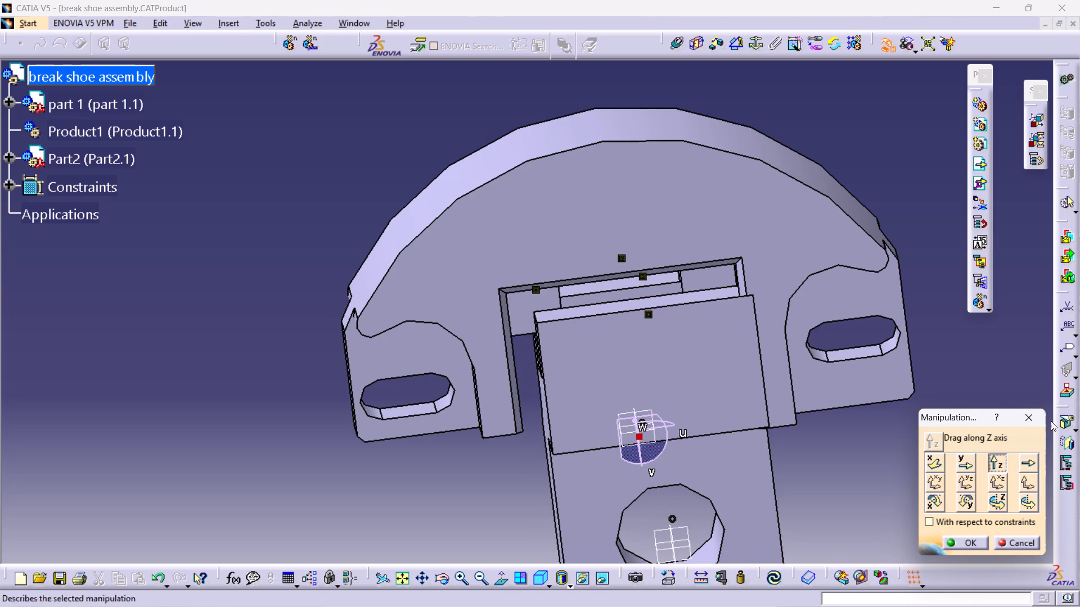
left_click(1033, 419)
left_click(1028, 347)
Move Part2 further down along its length, away from part 1's recess, with the compass.
left_click(715, 504)
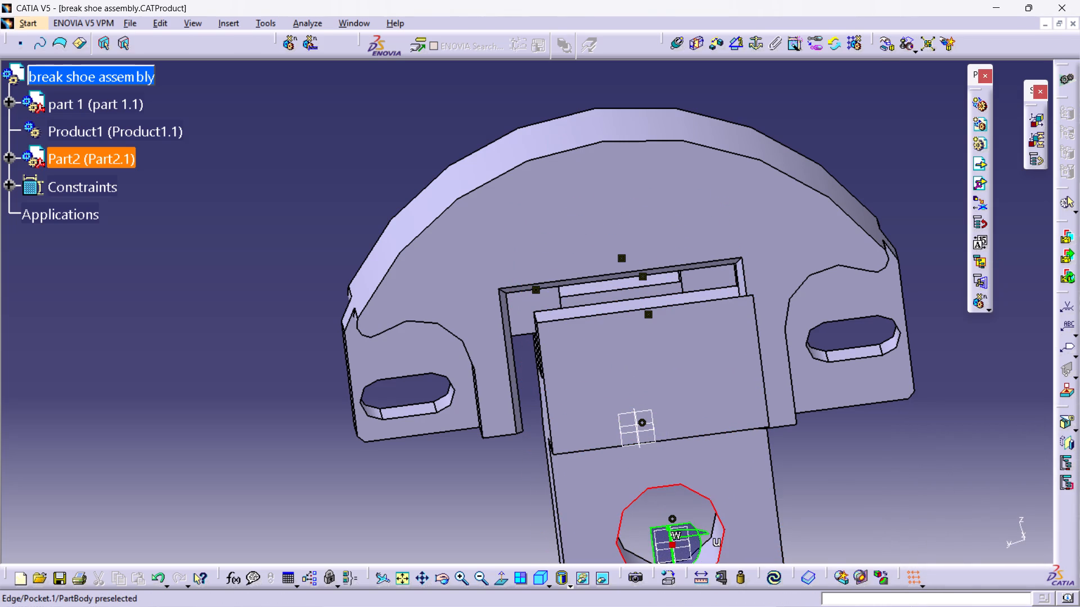
middle_click_drag(822, 504, 492, 369)
middle_click_drag(773, 384, 710, 416)
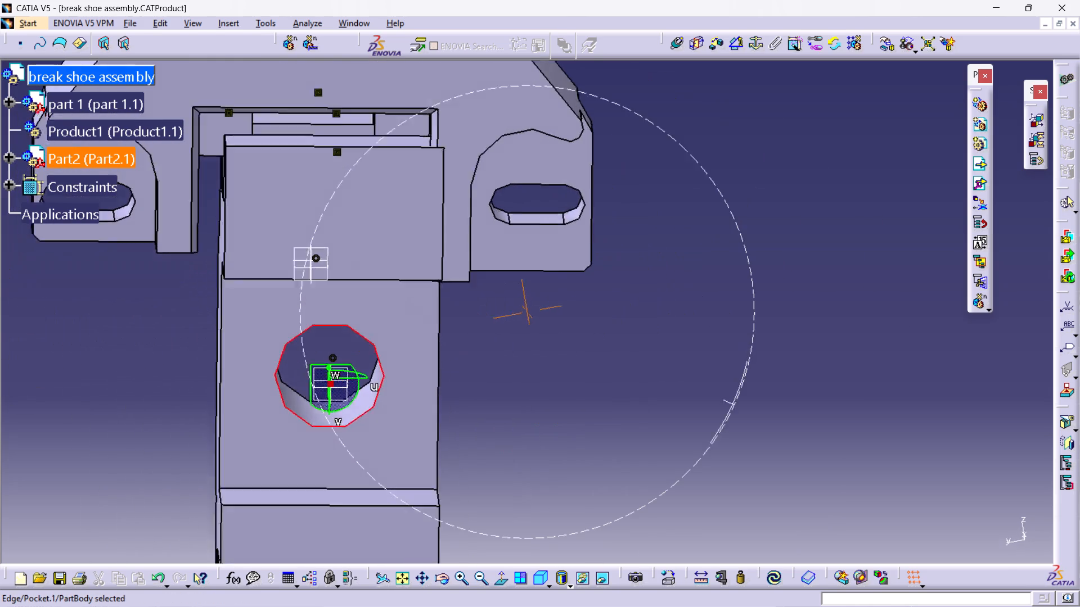
middle_click_drag(710, 416, 513, 407)
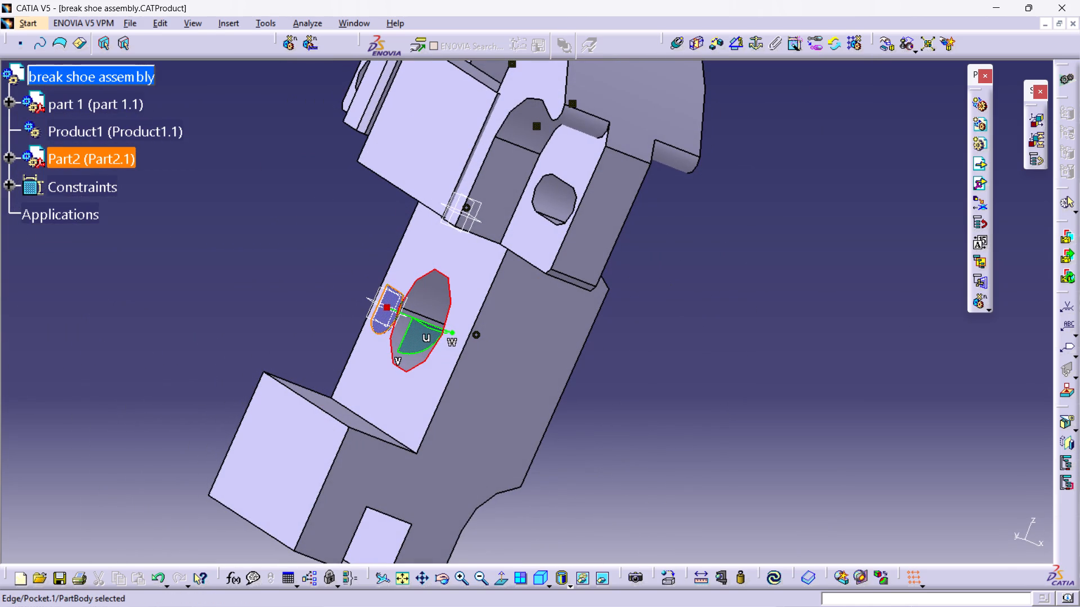
left_click_drag(381, 295, 336, 368)
left_click(790, 429)
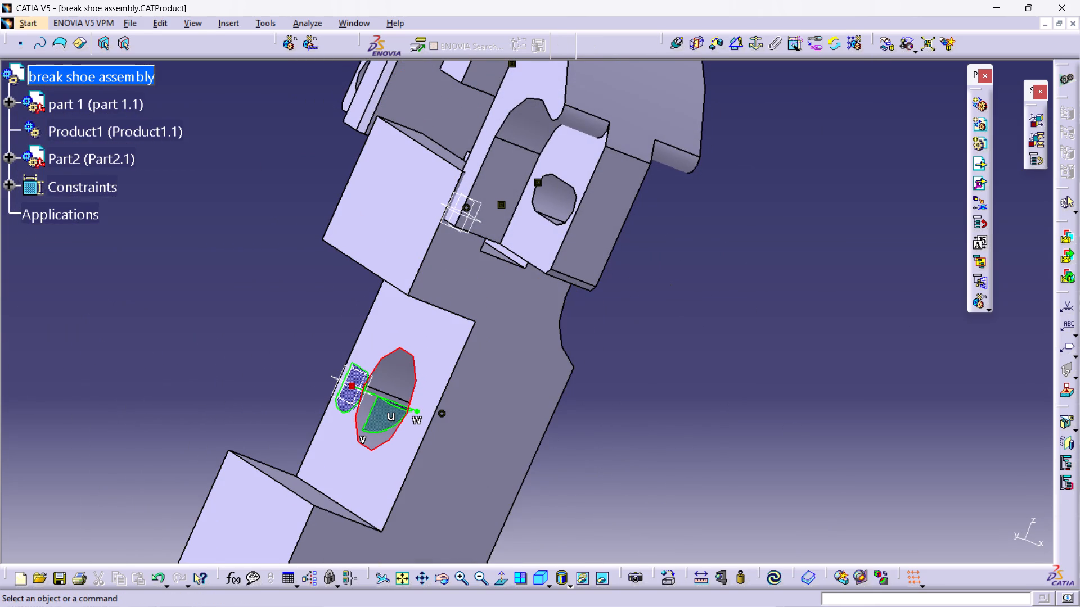
Add a contact constraint between the square face of the small block in part 1's recess and the side wall of Part2's slot.
middle_click_drag(746, 391, 510, 320)
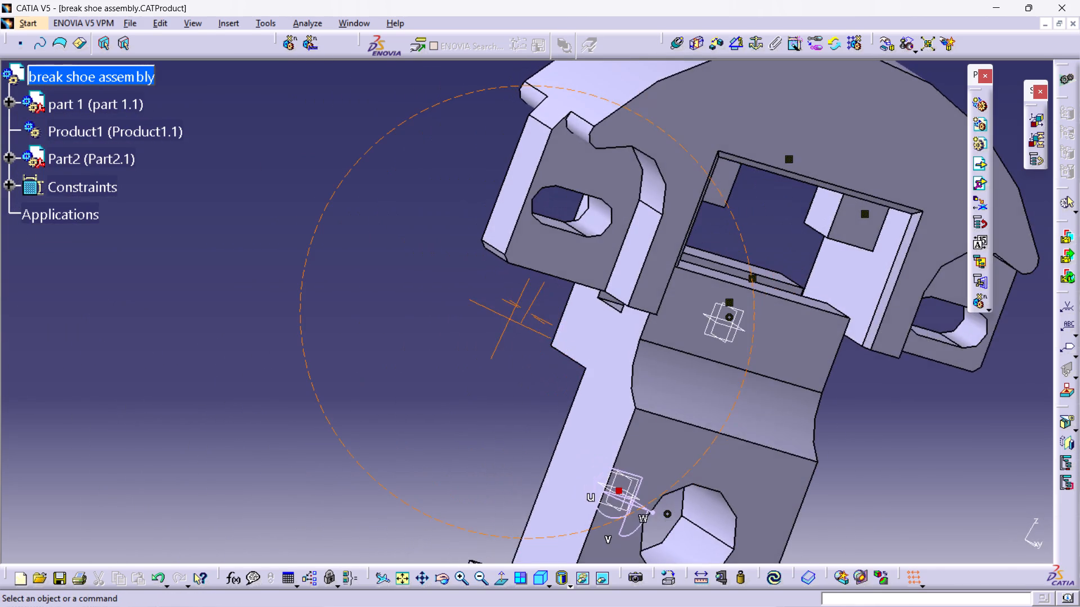
middle_click_drag(510, 320, 632, 355)
middle_click_drag(944, 343, 660, 275)
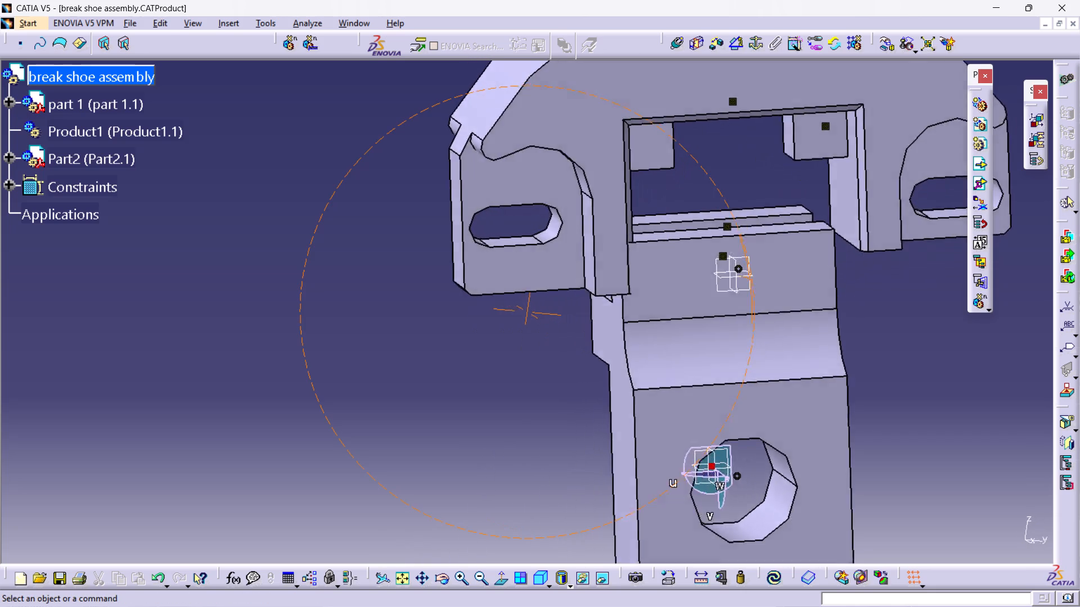
middle_click_drag(660, 275, 613, 330)
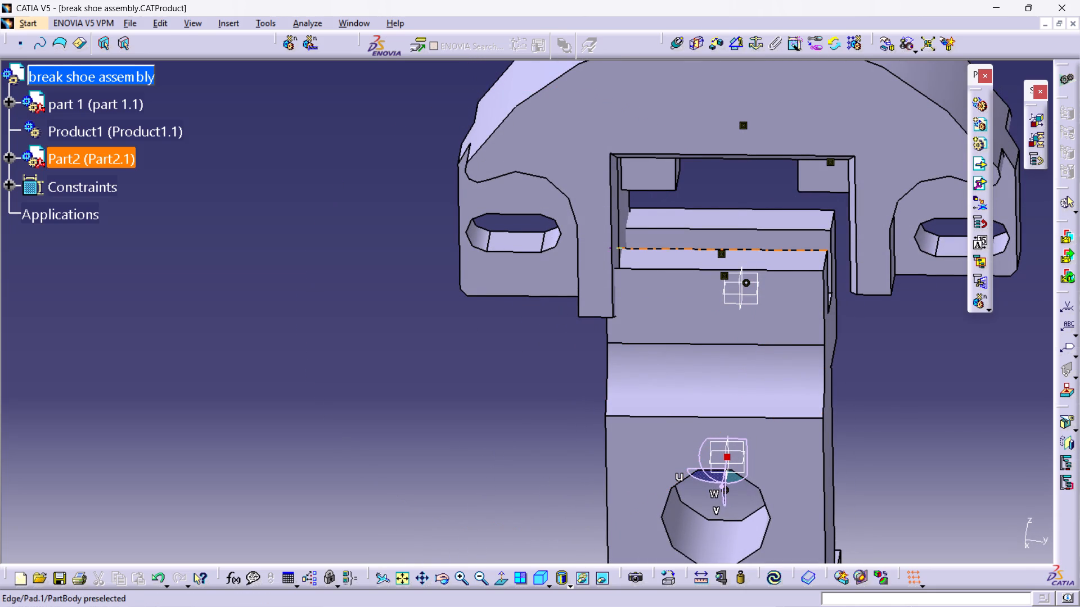
middle_click_drag(295, 334, 775, 396)
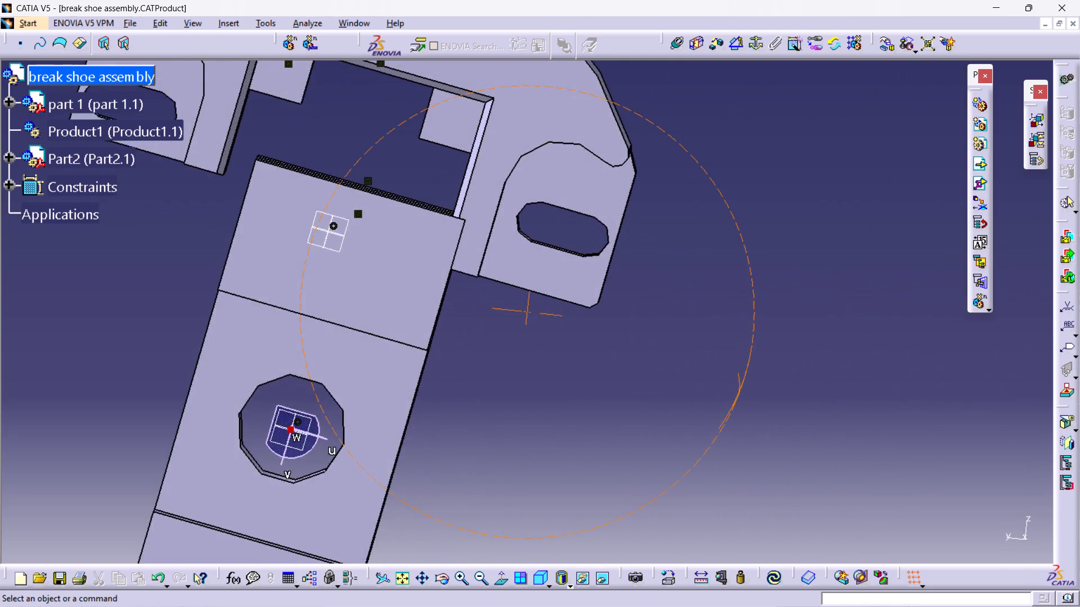
middle_click_drag(775, 396, 770, 375)
middle_click_drag(772, 347, 271, 224)
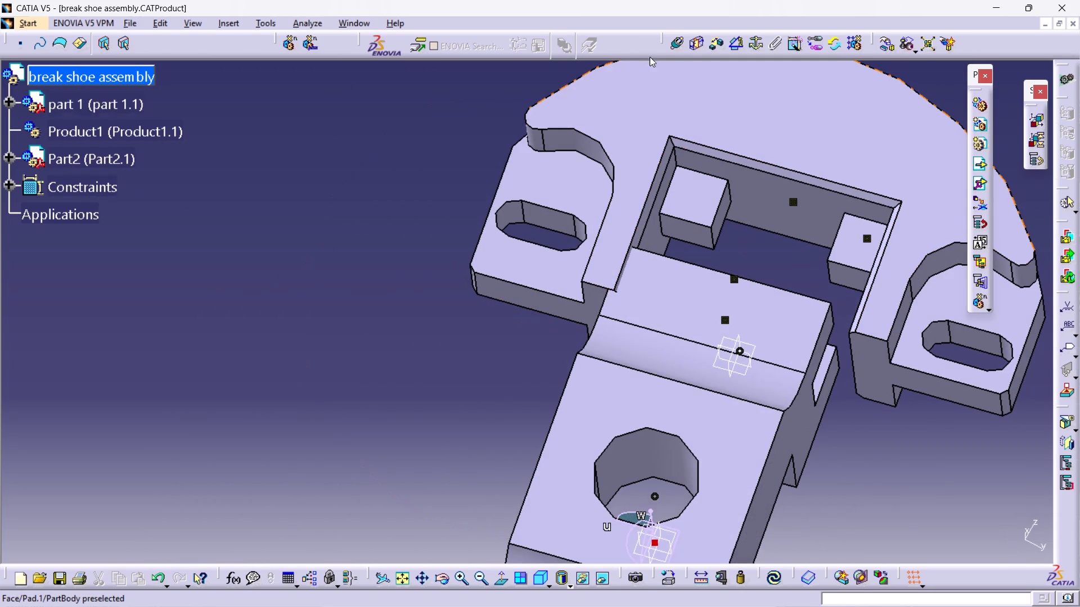
left_click(695, 37)
left_click(684, 188)
middle_click_drag(884, 248, 766, 208)
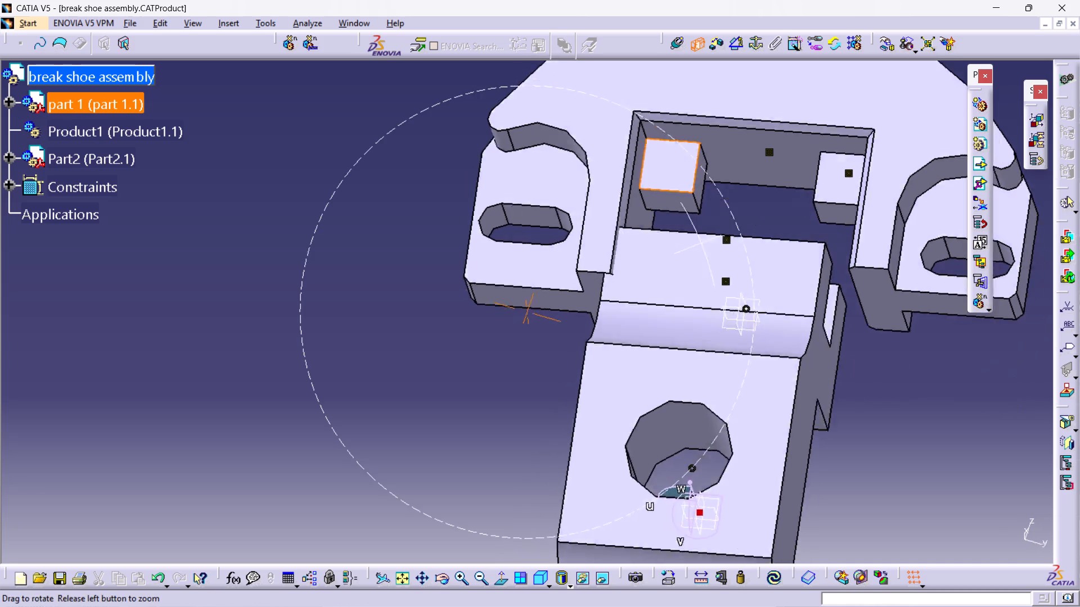
middle_click_drag(766, 208, 420, 414)
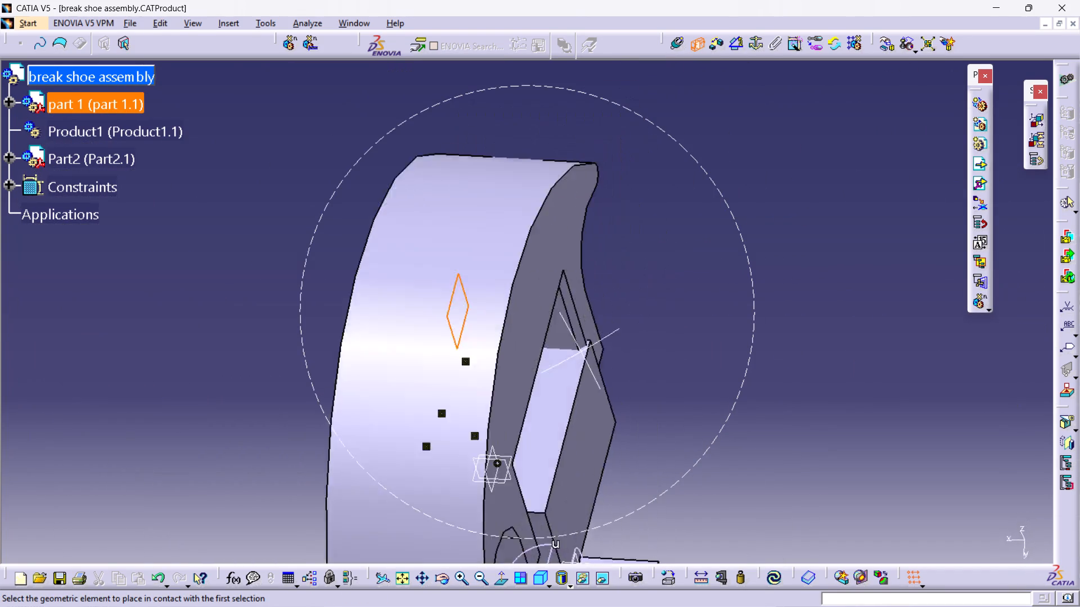
middle_click_drag(420, 414, 288, 278)
left_click(278, 335)
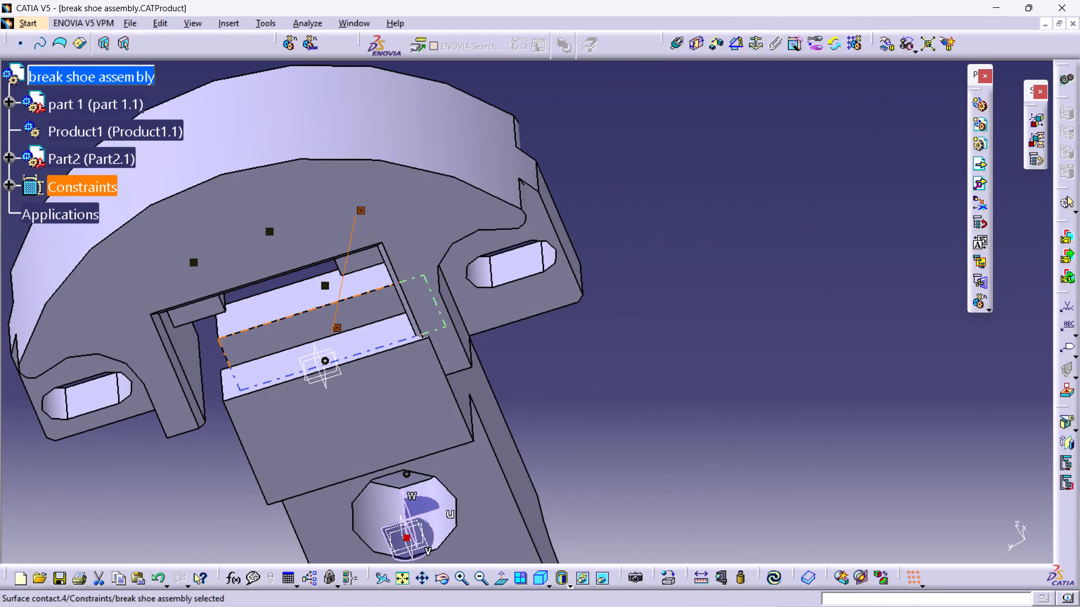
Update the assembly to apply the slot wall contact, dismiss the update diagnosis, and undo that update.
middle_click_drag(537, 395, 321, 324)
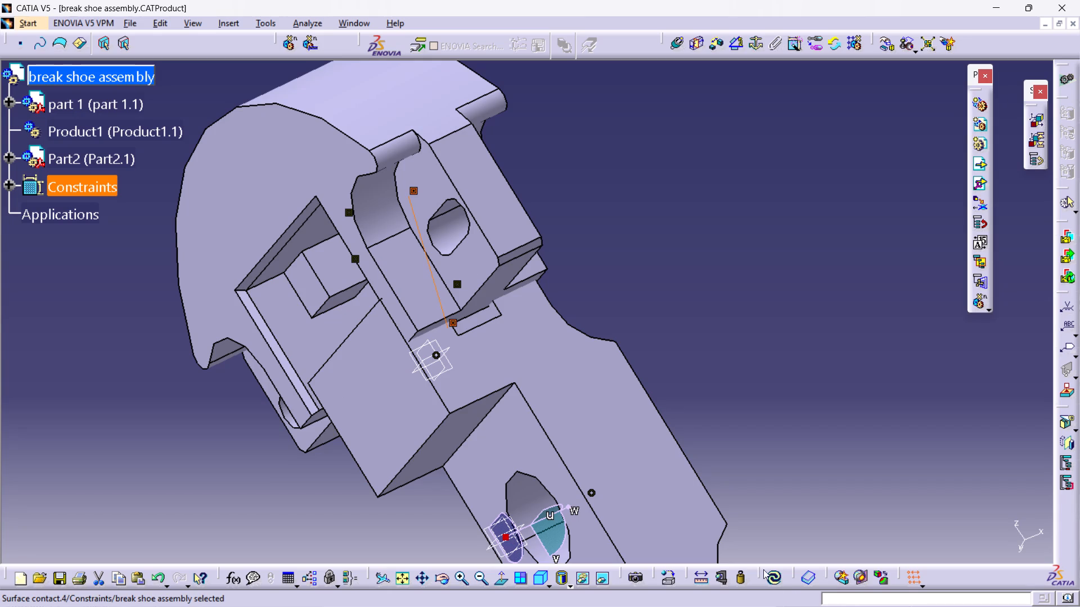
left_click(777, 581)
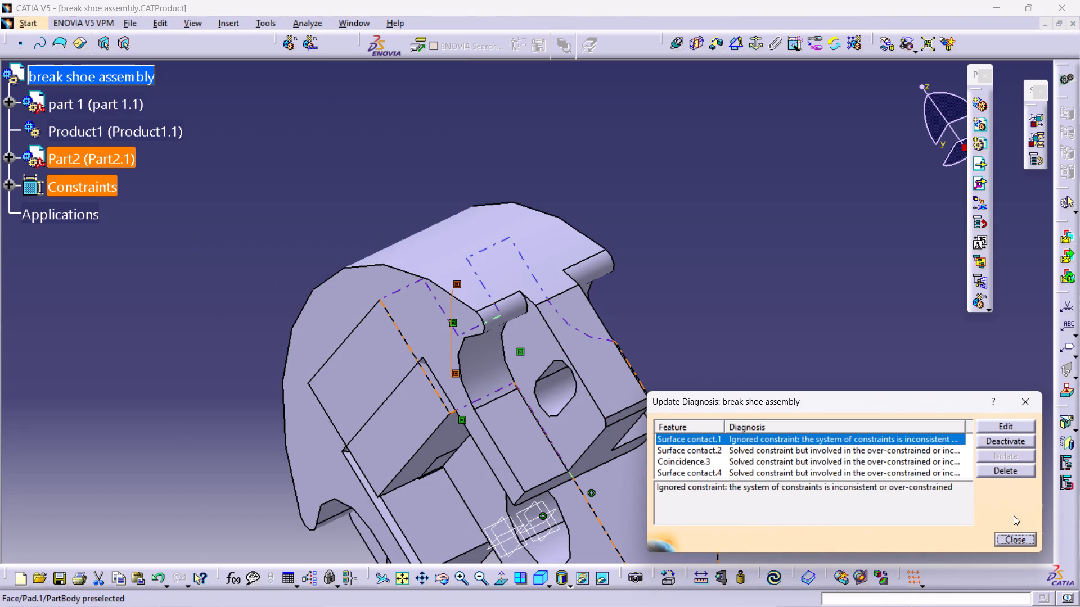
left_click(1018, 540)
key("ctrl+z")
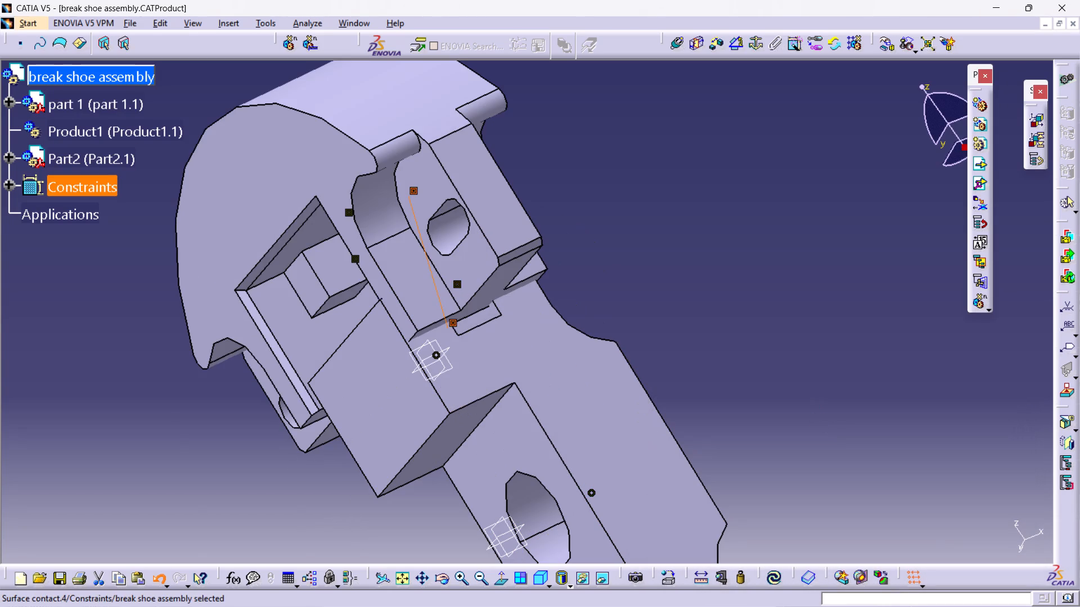
Add a contact constraint between the inner end face of part 1's recess and the end face of Part2 beside its slot.
left_click(312, 233)
left_click(697, 42)
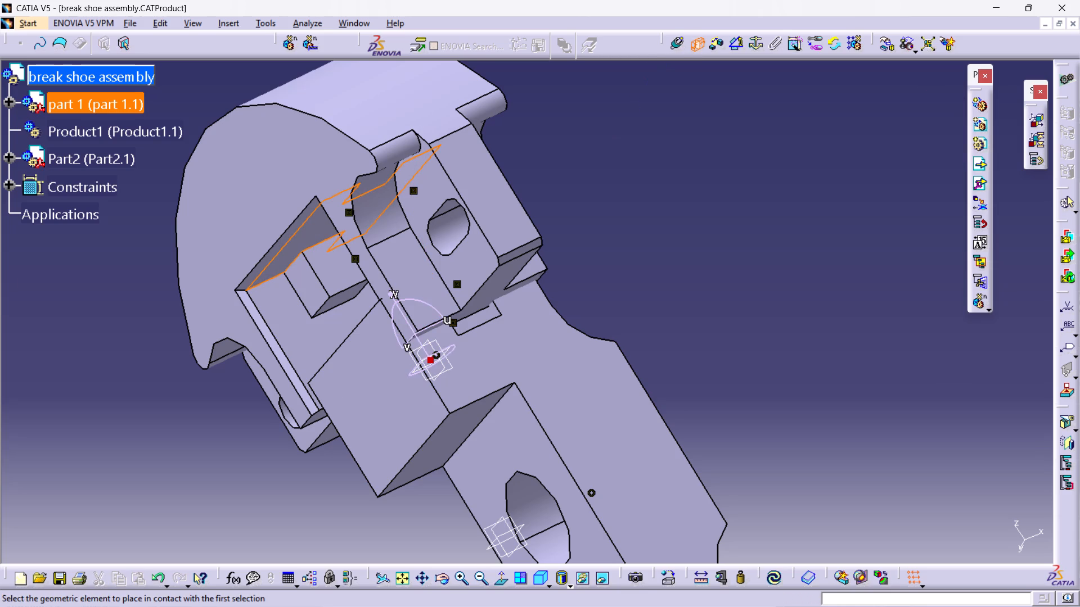
middle_click_drag(165, 340, 473, 444)
left_click(358, 384)
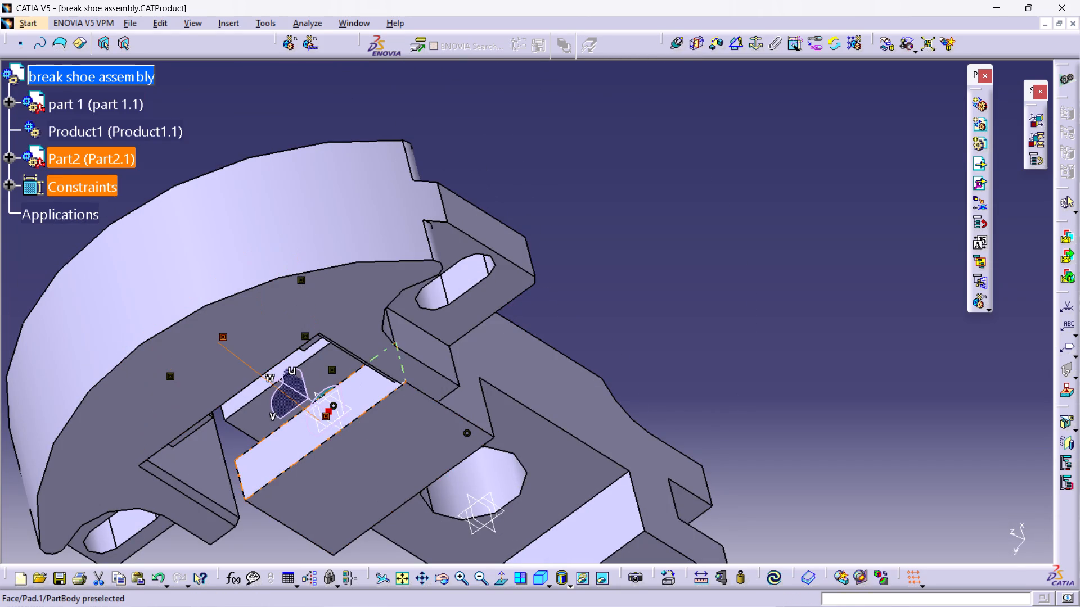
Update the assembly and deactivate the recess-to-end-face contact constraint from the update diagnosis.
left_click(773, 575)
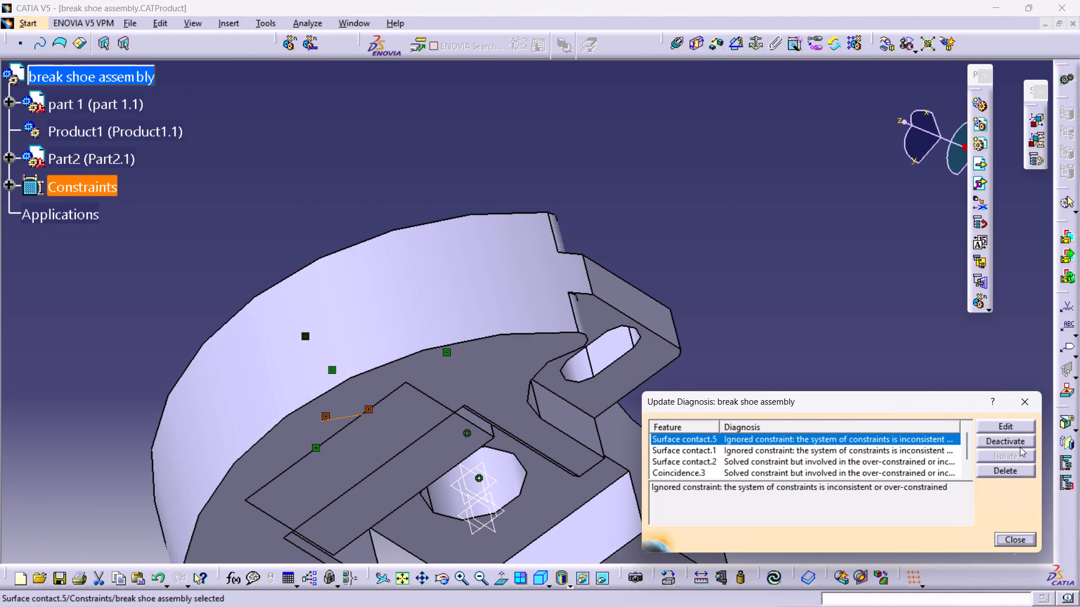
left_click(1020, 439)
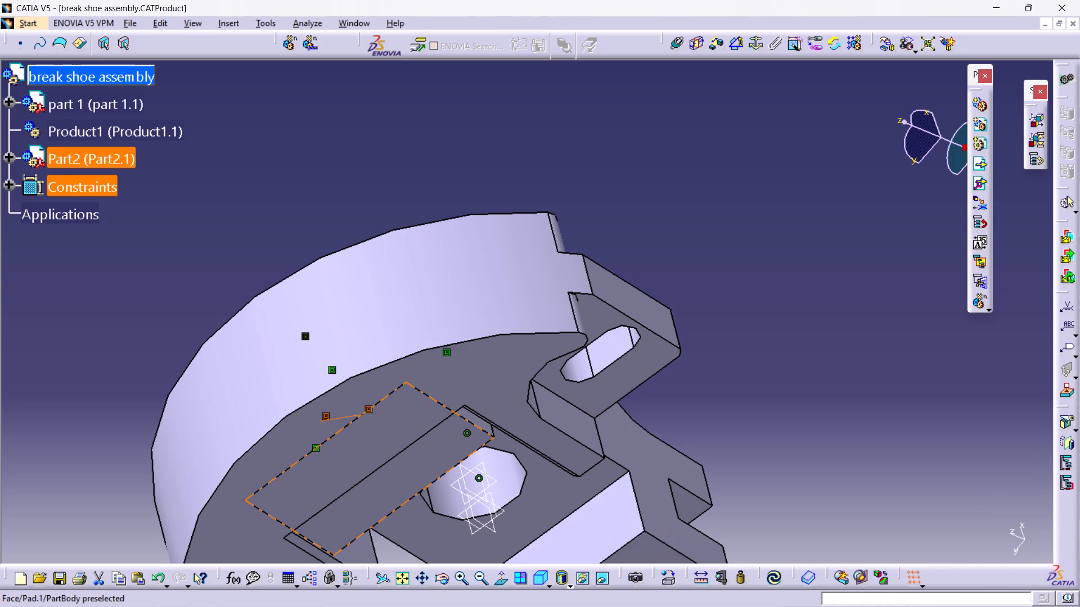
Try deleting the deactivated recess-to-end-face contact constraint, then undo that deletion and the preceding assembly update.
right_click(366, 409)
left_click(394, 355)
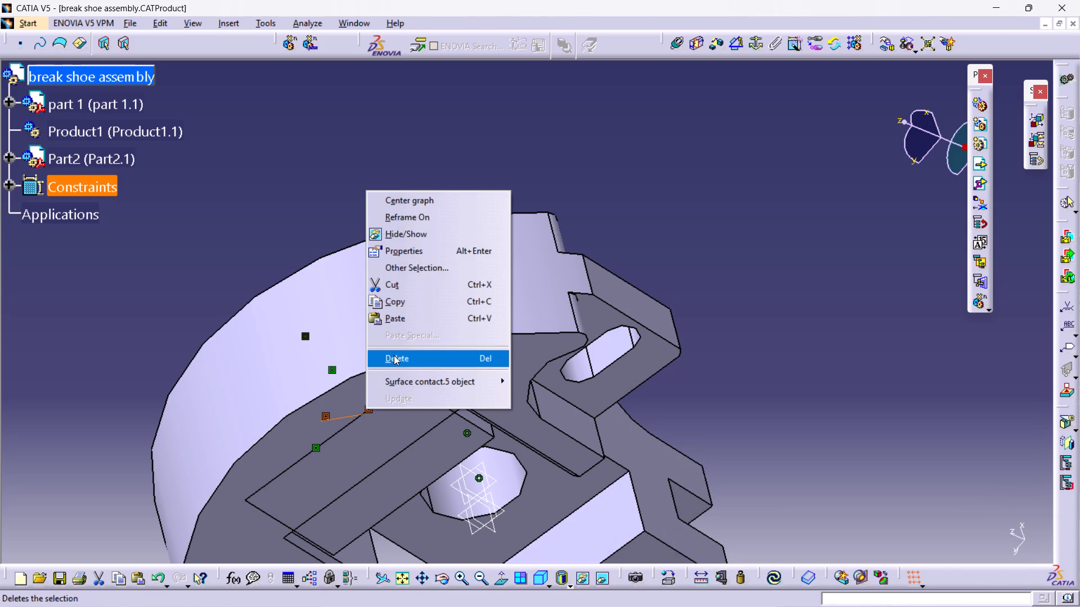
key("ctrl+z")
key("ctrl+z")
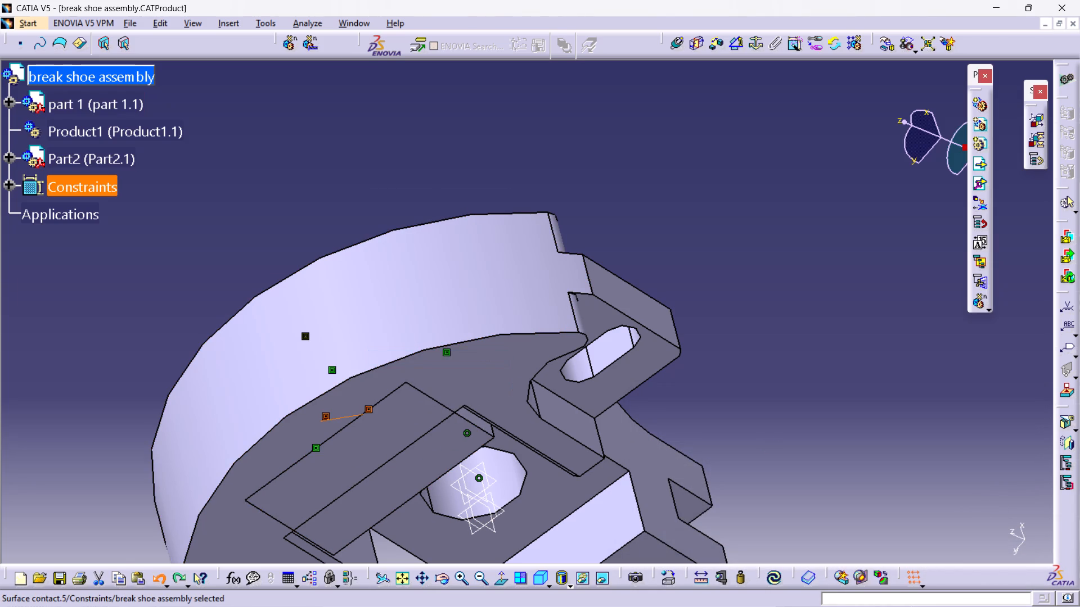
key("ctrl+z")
Delete Surface contact.5 and Surface contact.1, the two contact constraints attached to the inner end face of part 1's recess.
right_click(223, 335)
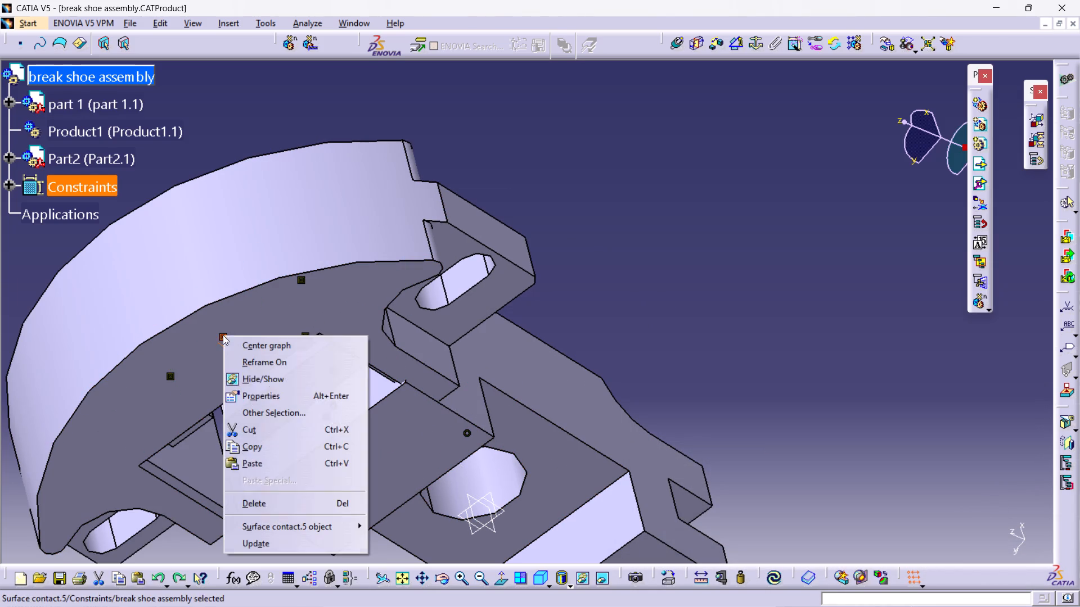
left_click(297, 505)
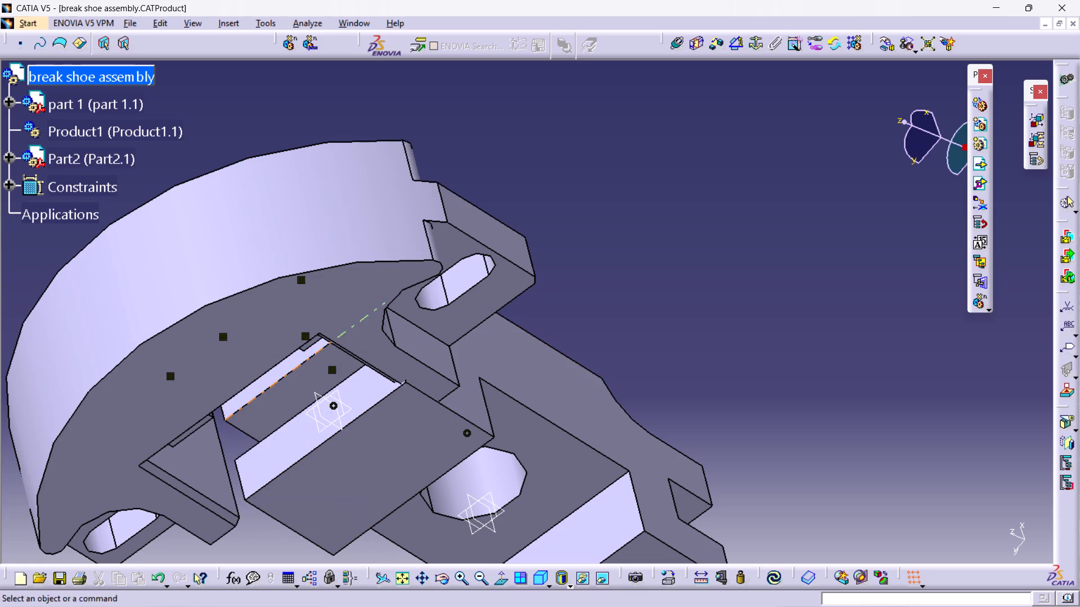
right_click(222, 336)
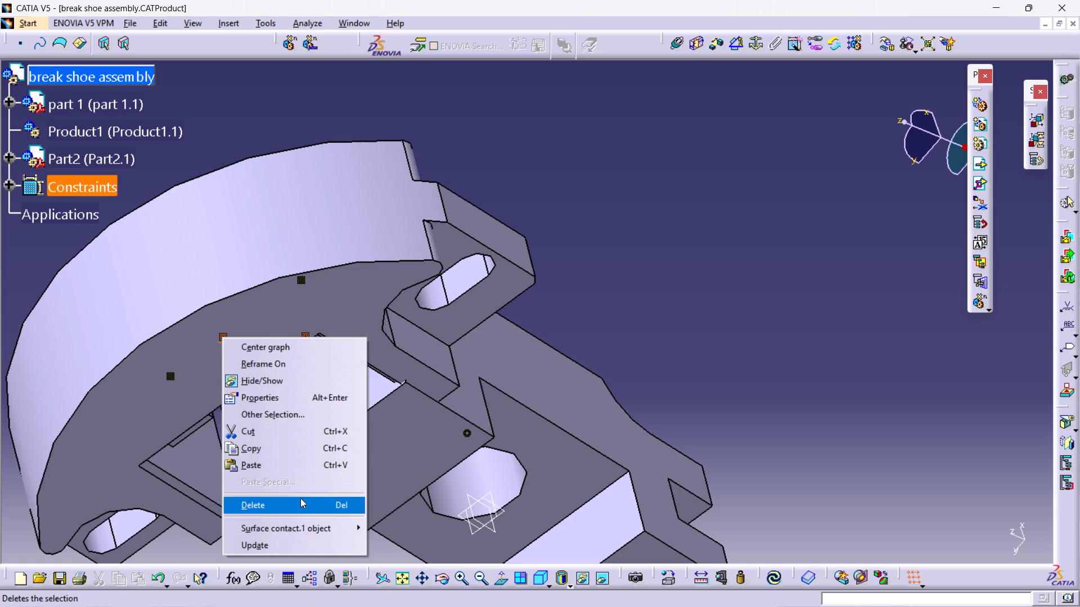
left_click(300, 498)
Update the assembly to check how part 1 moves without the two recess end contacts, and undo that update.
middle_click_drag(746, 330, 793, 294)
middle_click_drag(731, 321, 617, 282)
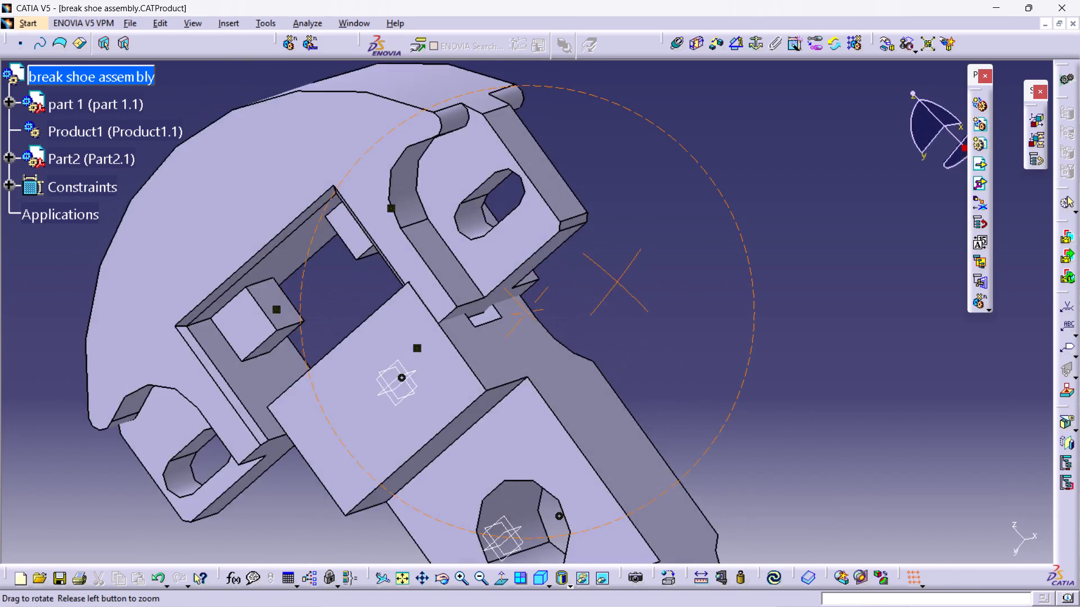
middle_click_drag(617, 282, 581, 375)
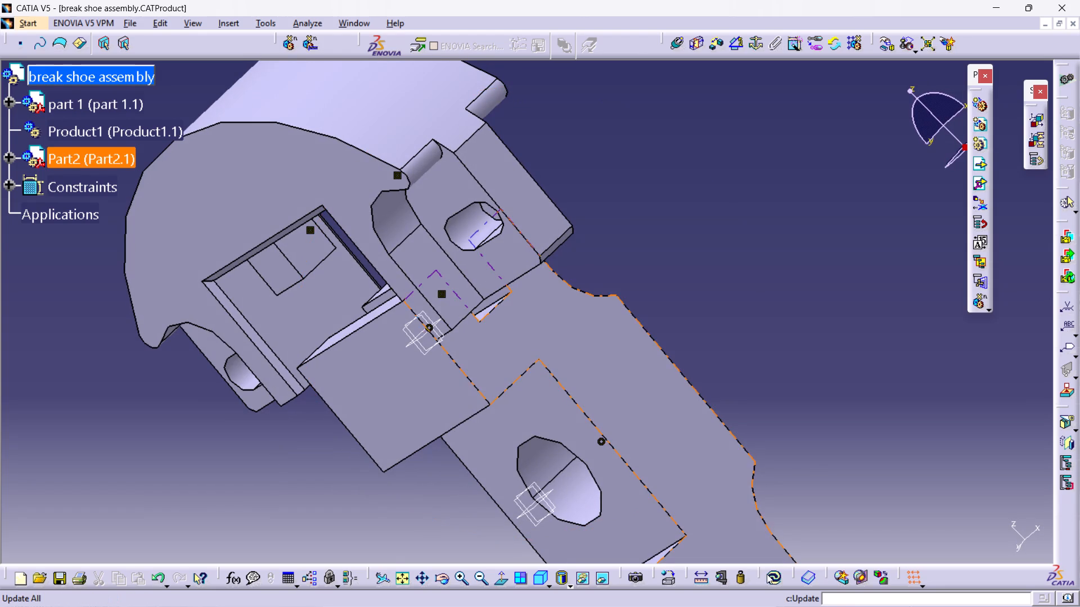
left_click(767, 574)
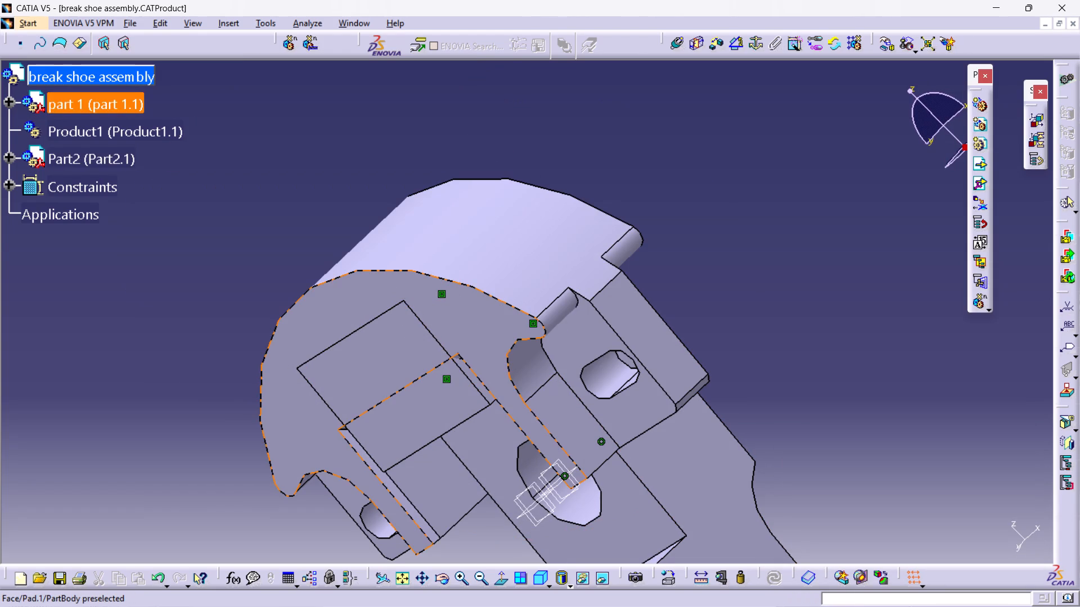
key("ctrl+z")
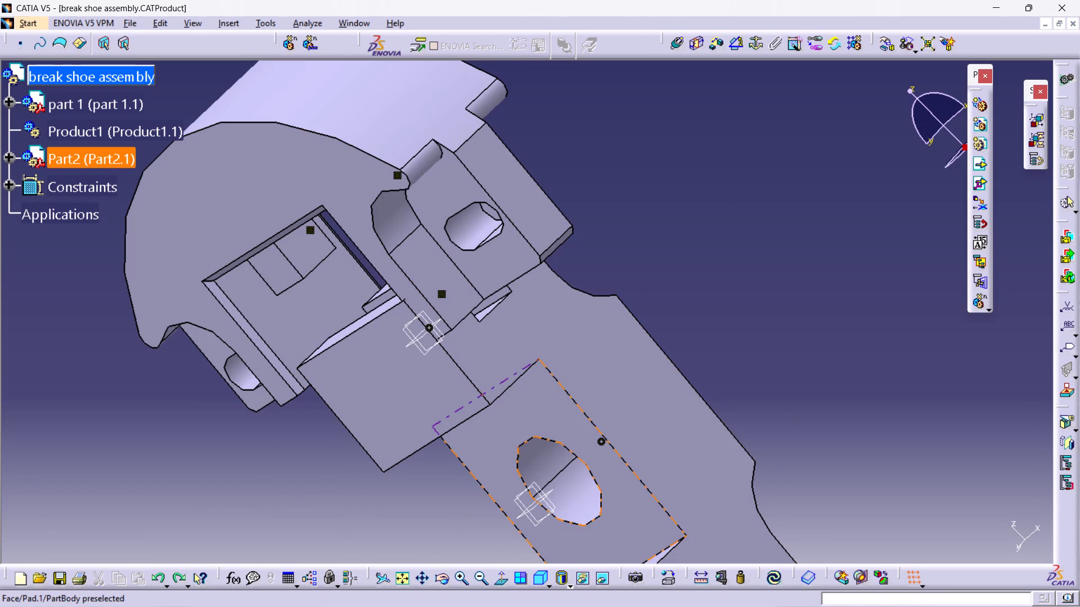
Delete the Coincidence.3 constraint between part 1 and Part2.
right_click(601, 441)
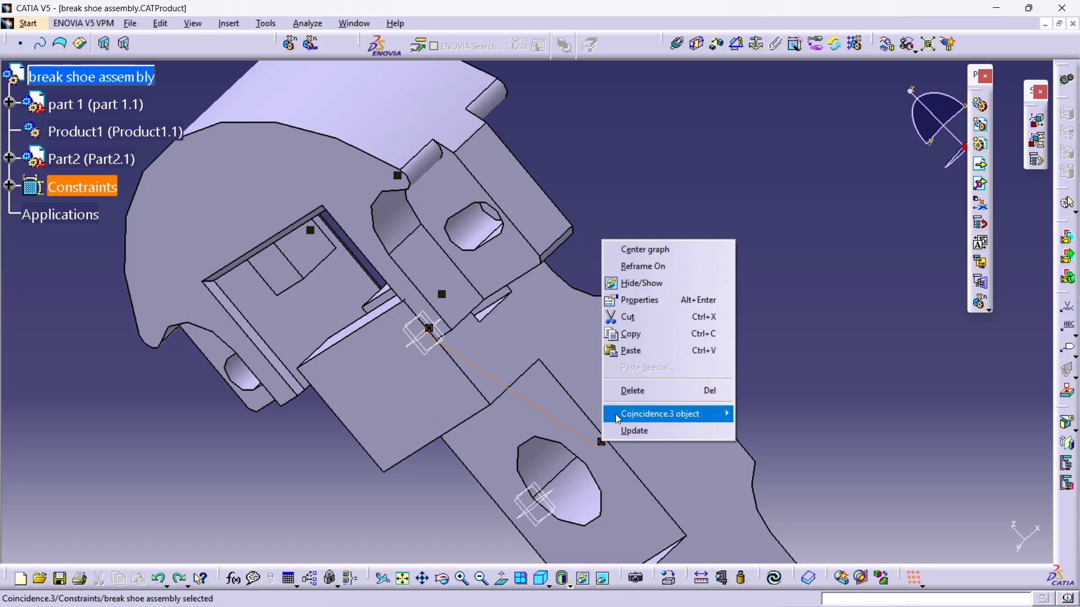
left_click(631, 386)
left_click(714, 365)
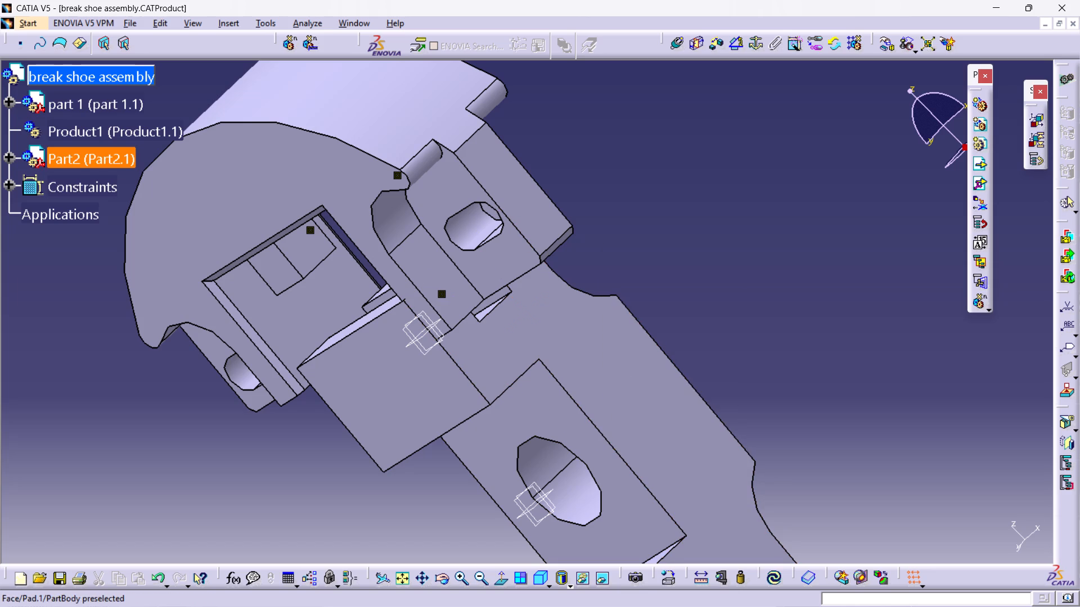
Add a contact constraint between the end face of Part2 and the inner end face of part 1's recess.
middle_click_drag(701, 288, 837, 244)
middle_click_drag(832, 237, 761, 250, "ctrl")
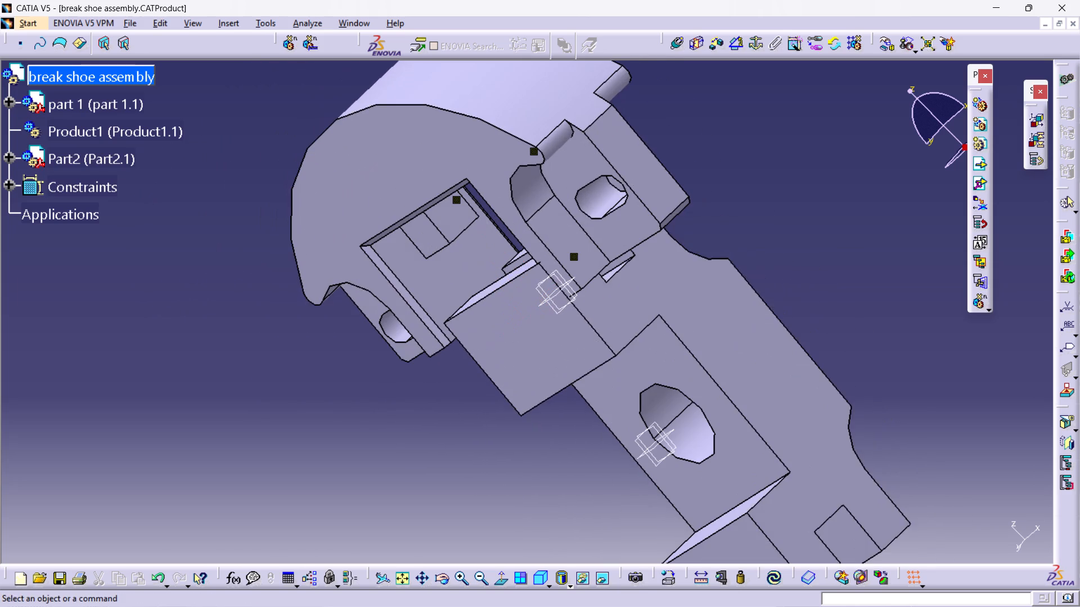
left_click(508, 263)
left_click(812, 258)
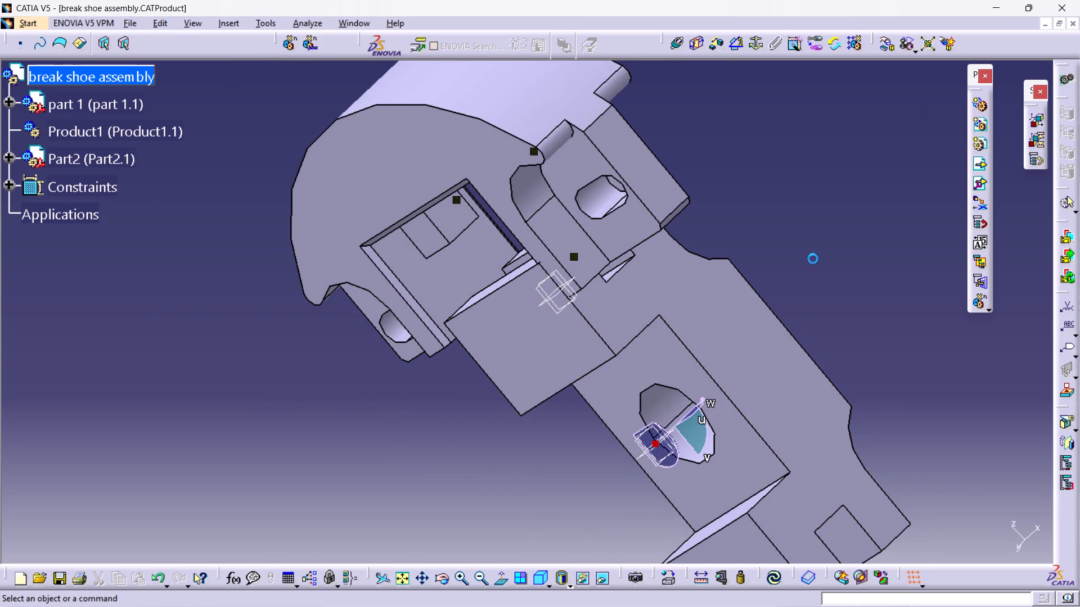
left_click(691, 44)
middle_click_drag(233, 316, 224, 303)
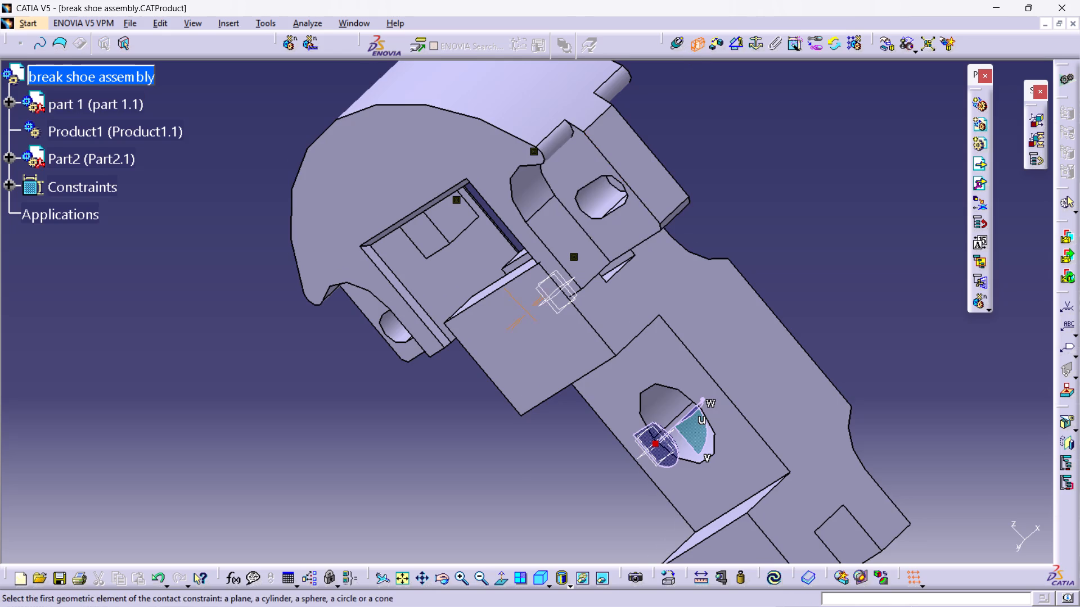
middle_click_drag(224, 303, 382, 407)
left_click(398, 286)
middle_click_drag(733, 207, 640, 164)
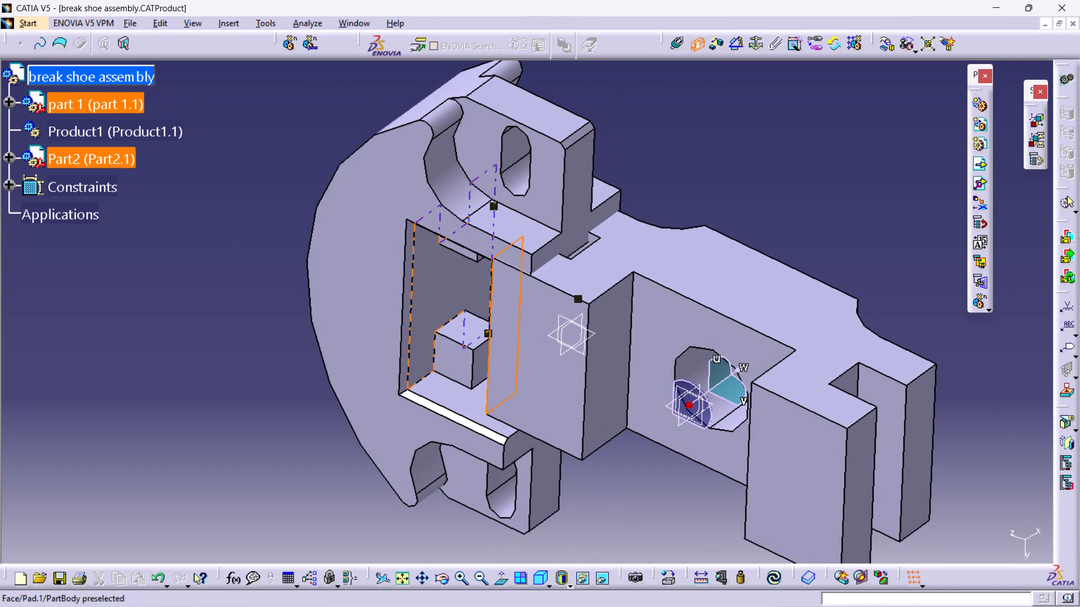
left_click(450, 280)
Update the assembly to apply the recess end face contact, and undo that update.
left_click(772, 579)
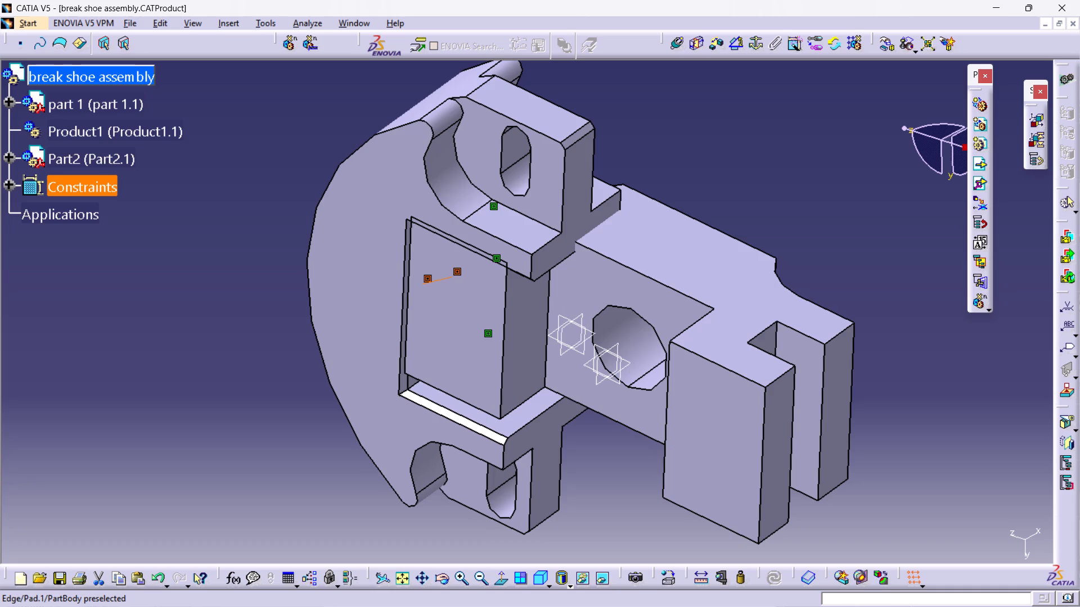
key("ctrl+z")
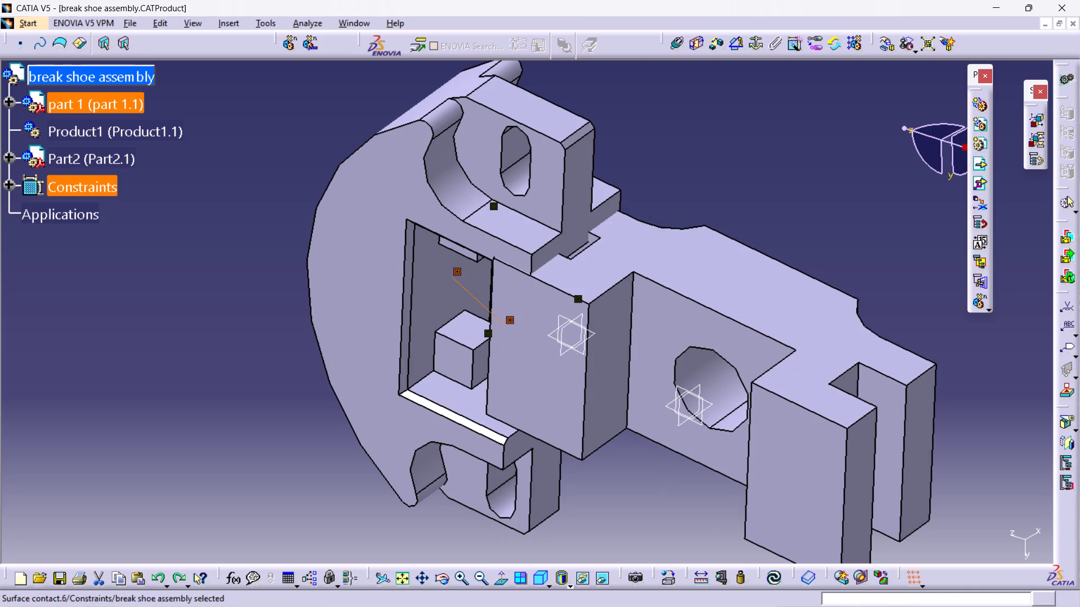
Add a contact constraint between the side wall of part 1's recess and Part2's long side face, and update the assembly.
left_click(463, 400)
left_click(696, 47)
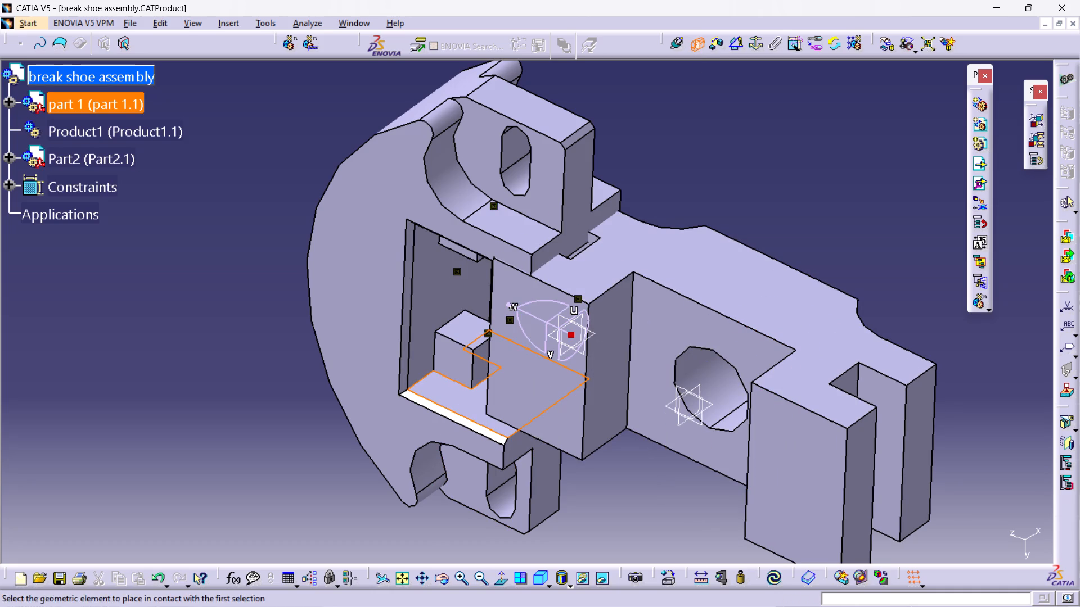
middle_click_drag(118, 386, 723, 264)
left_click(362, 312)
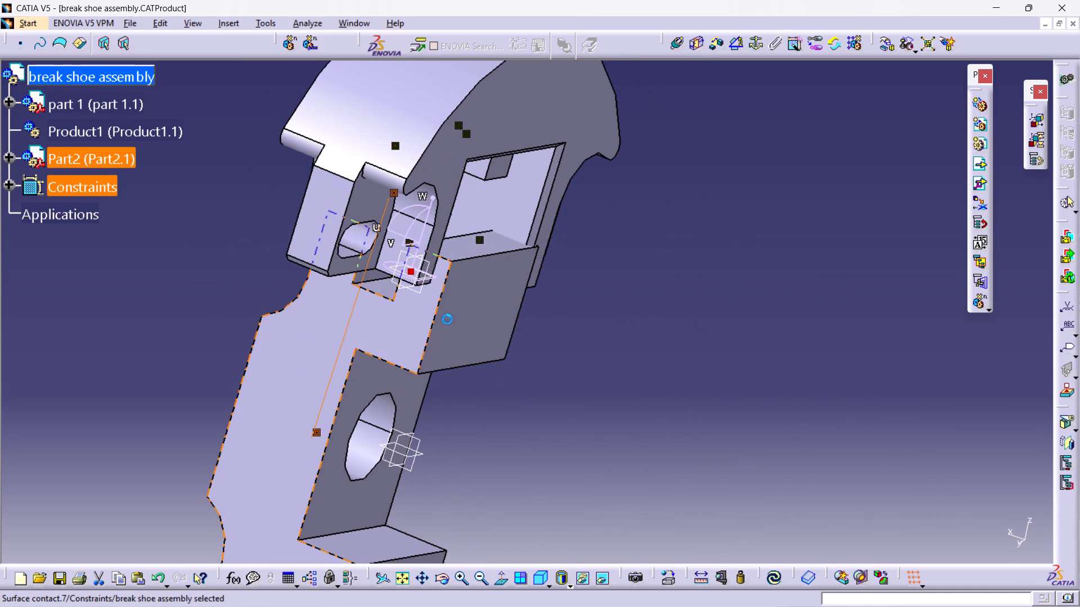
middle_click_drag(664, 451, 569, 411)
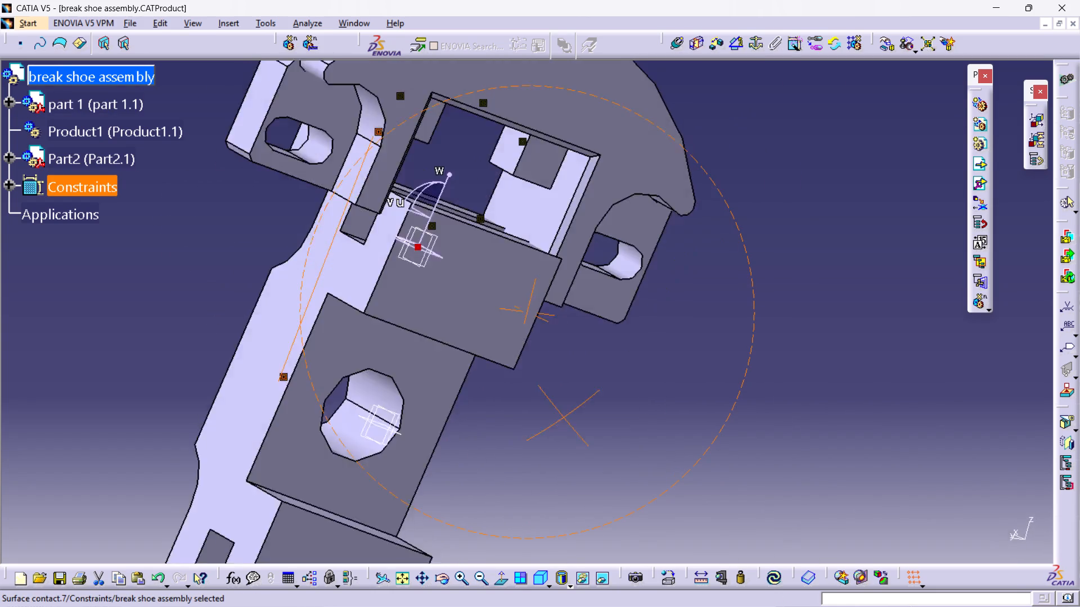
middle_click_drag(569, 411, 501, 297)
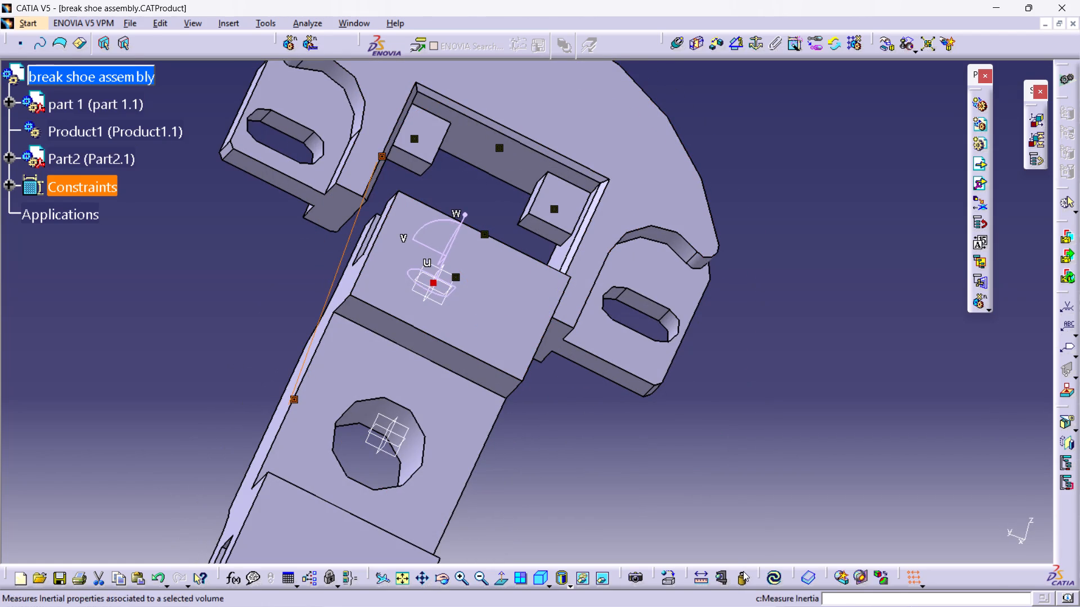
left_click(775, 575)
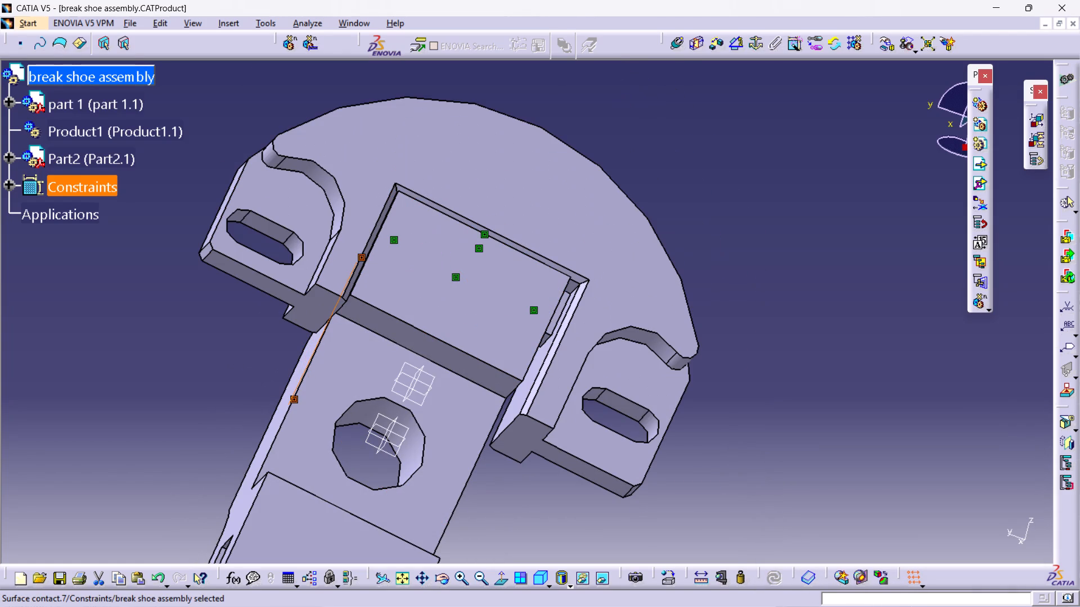
Inspect the fit of Part2 in part 1's recess from several sides, checking the gaps along both side walls.
middle_click_drag(828, 427, 790, 449, "ctrl")
middle_click_drag(866, 432, 862, 432)
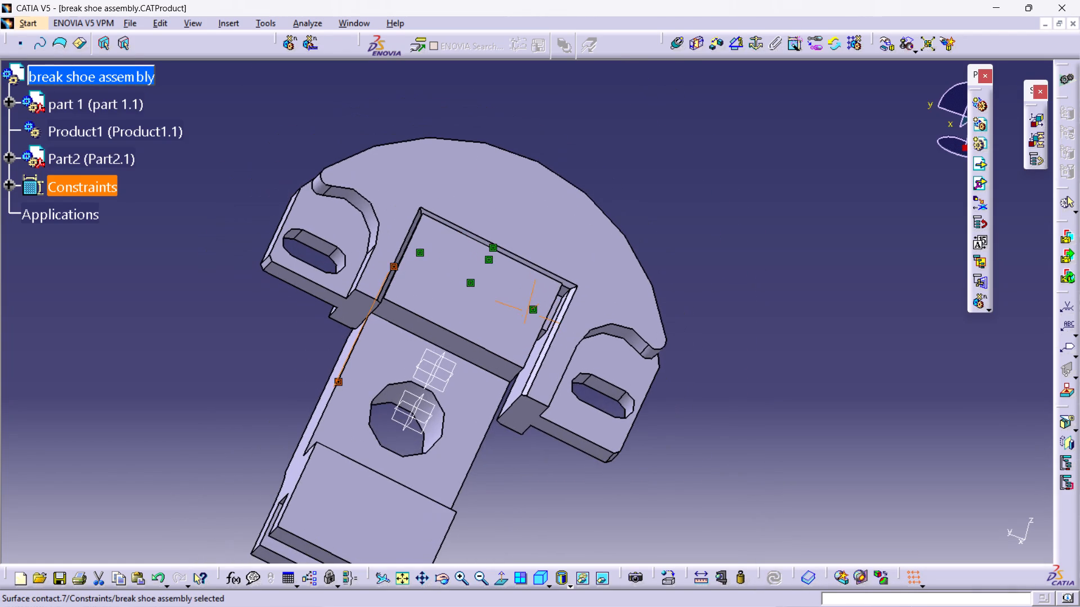
middle_click_drag(862, 432, 717, 433)
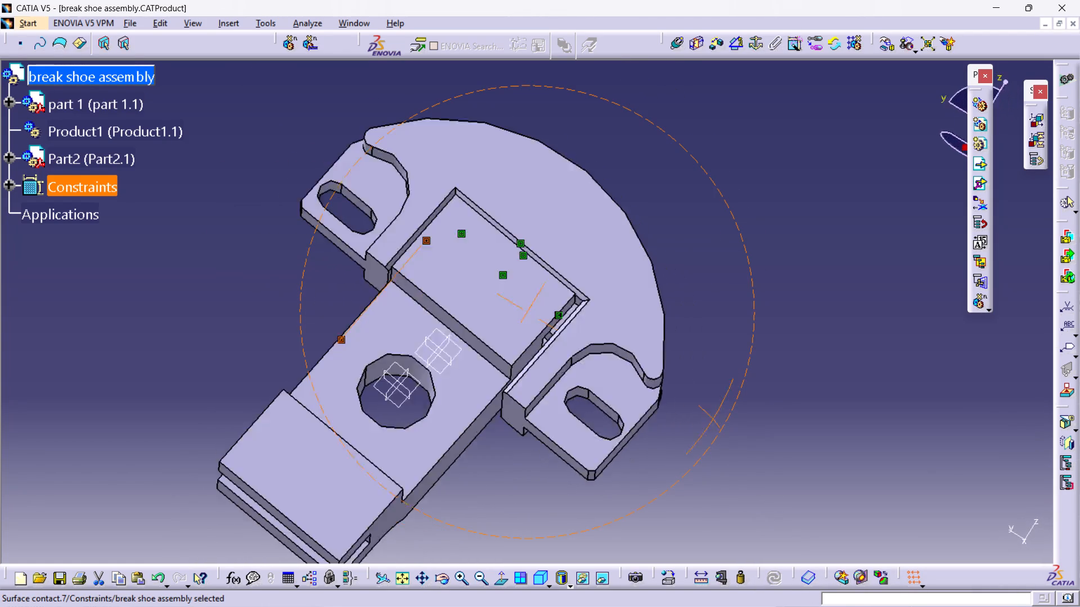
middle_click_drag(717, 433, 725, 422)
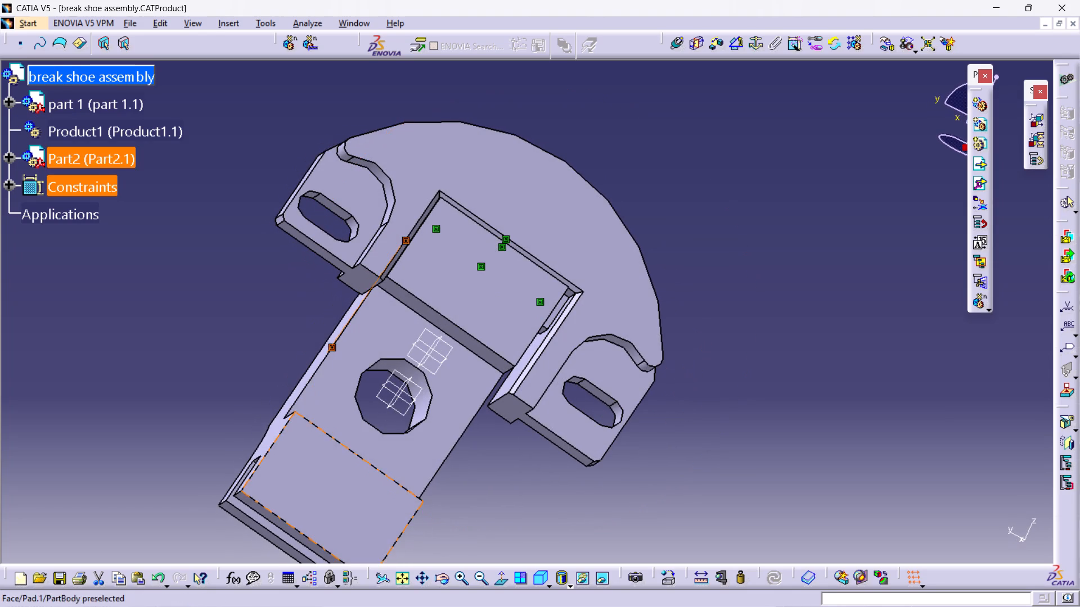
middle_click_drag(245, 429, 585, 472)
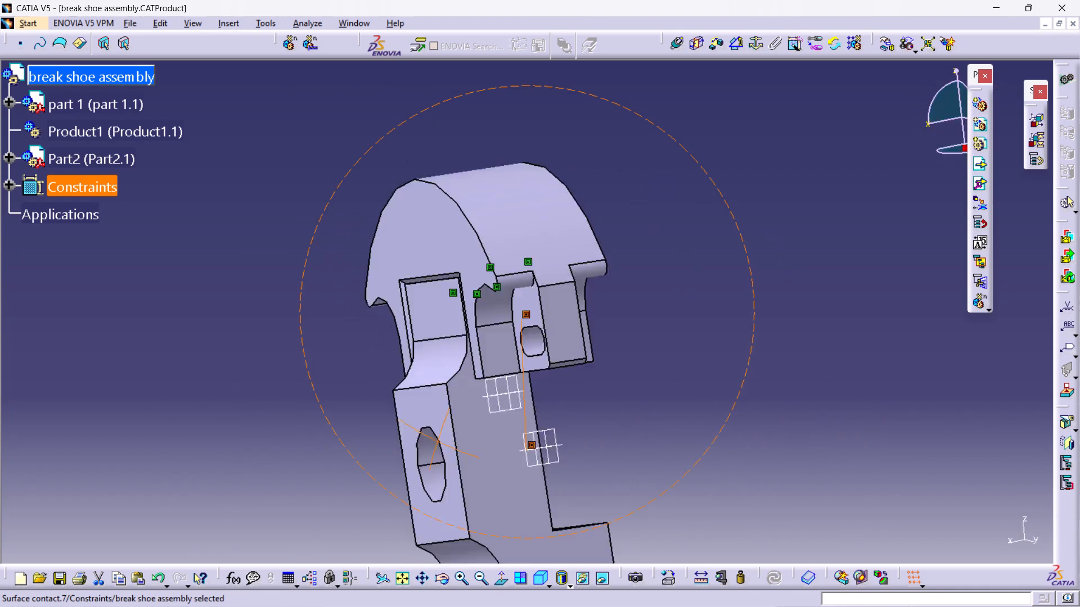
middle_click_drag(585, 472, 633, 455)
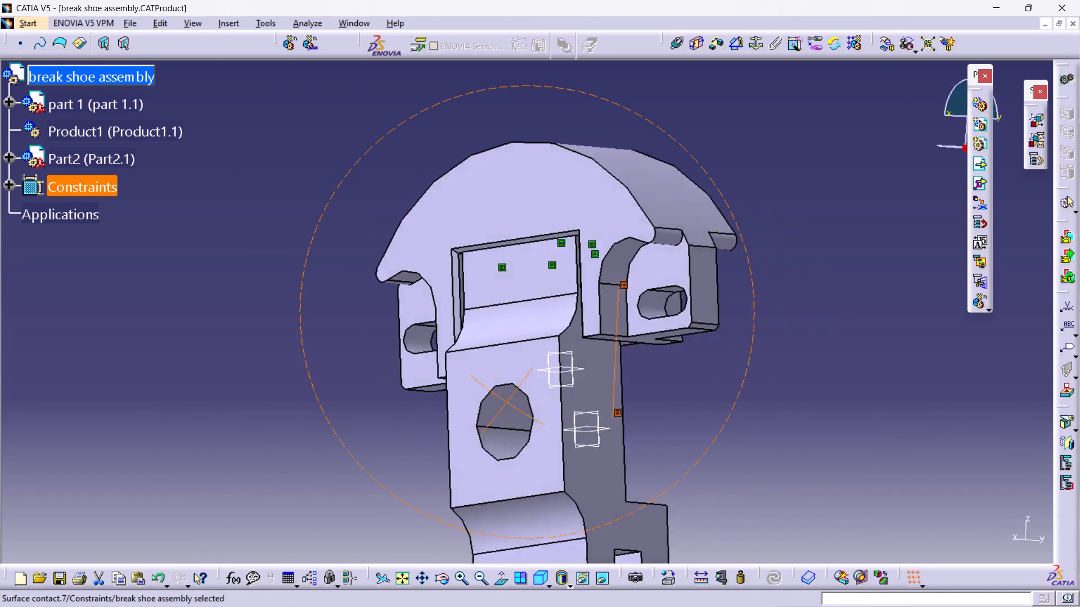
middle_click_drag(633, 455, 694, 451)
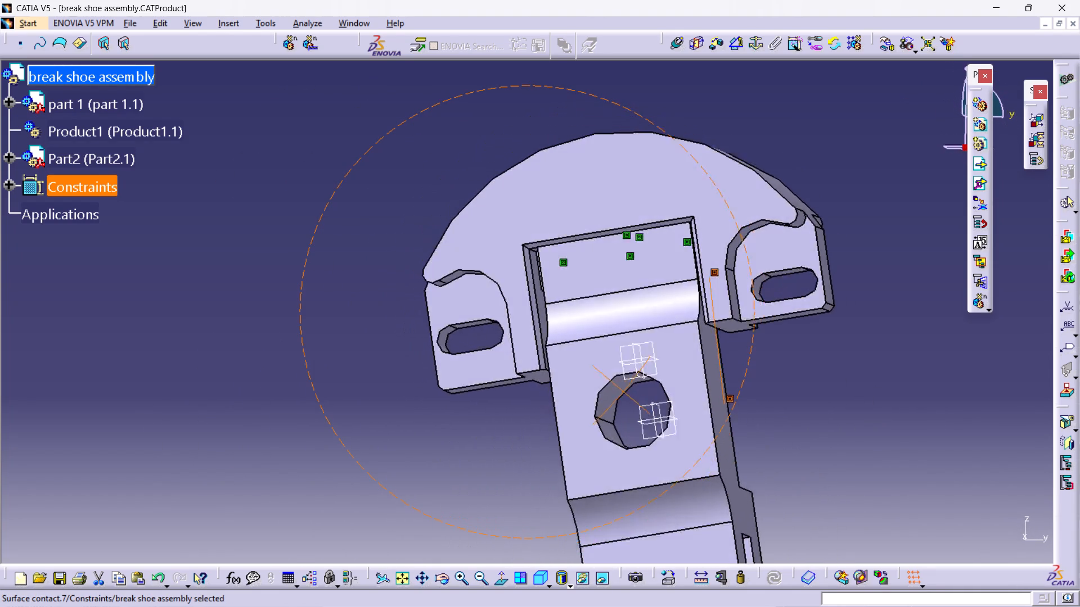
middle_click_drag(694, 451, 688, 478)
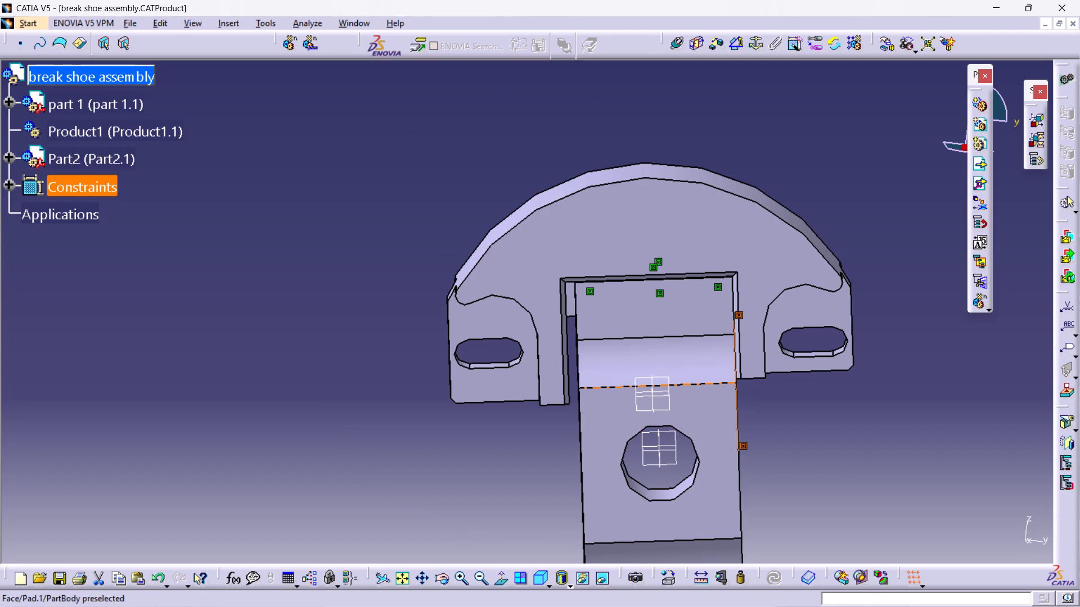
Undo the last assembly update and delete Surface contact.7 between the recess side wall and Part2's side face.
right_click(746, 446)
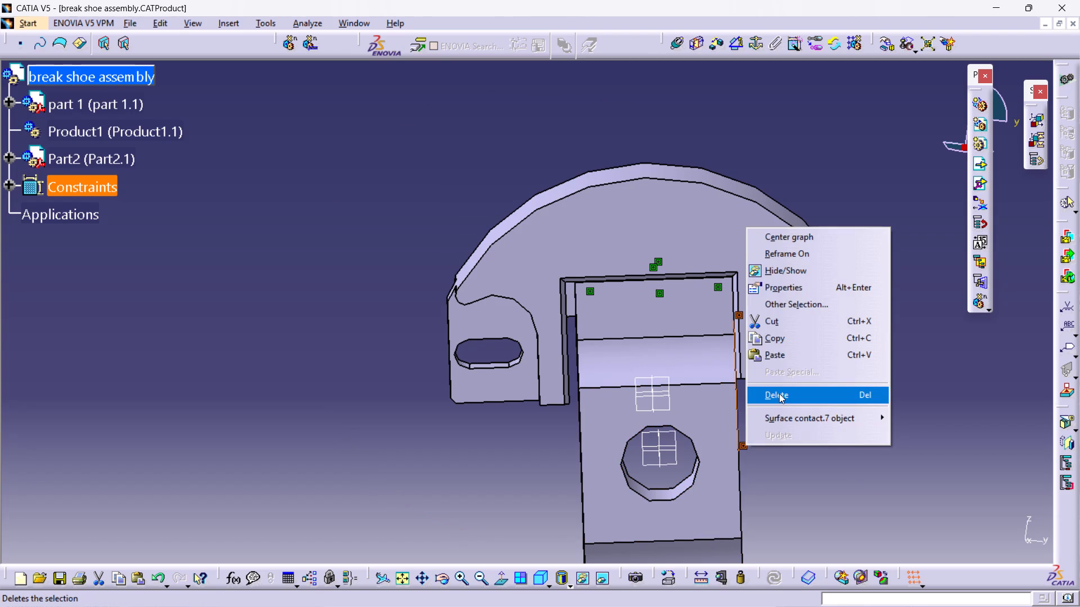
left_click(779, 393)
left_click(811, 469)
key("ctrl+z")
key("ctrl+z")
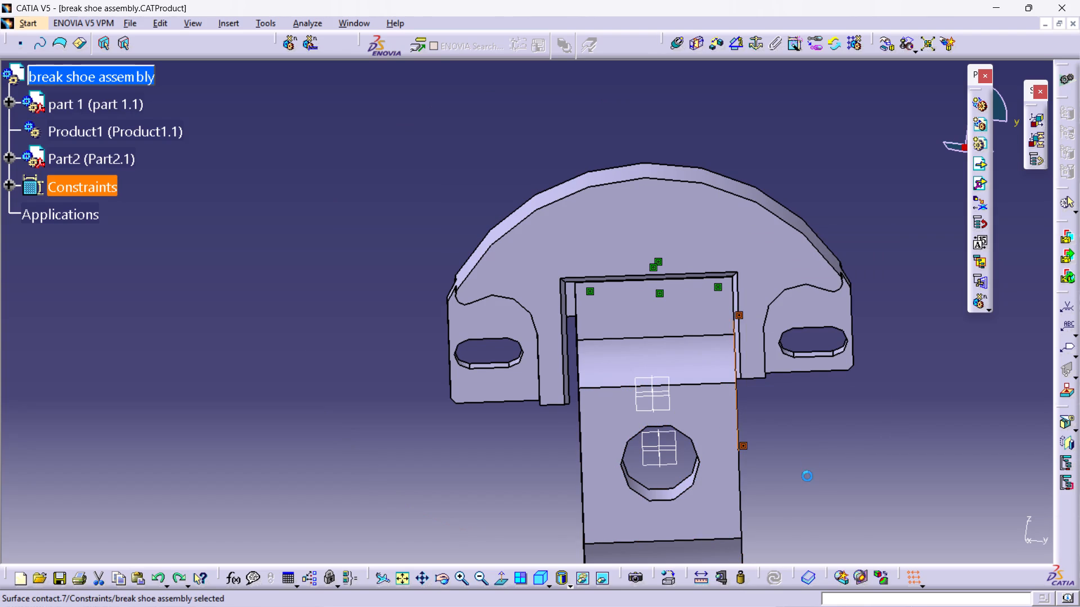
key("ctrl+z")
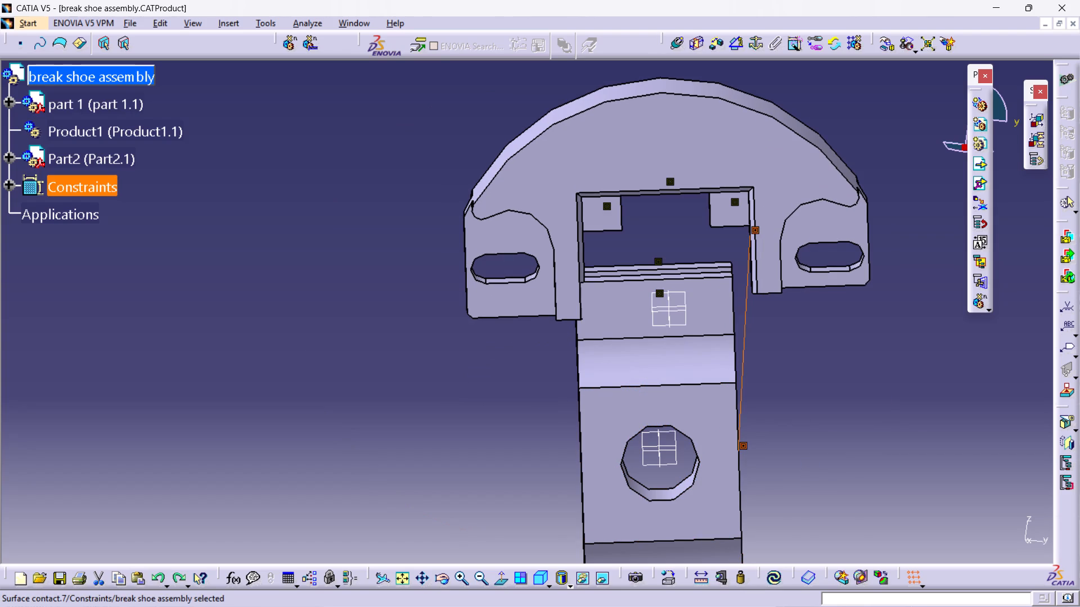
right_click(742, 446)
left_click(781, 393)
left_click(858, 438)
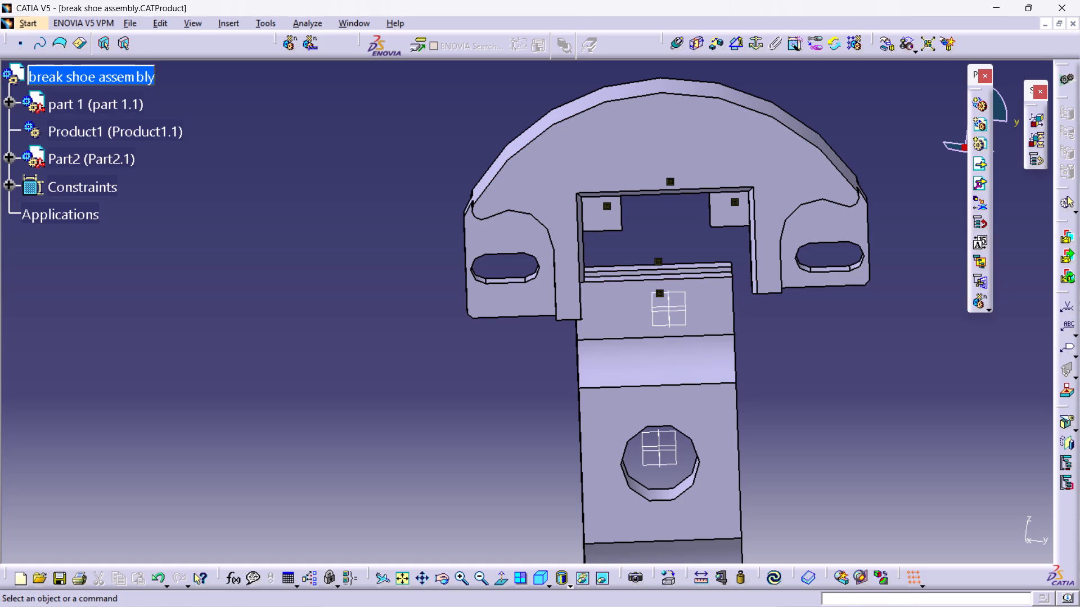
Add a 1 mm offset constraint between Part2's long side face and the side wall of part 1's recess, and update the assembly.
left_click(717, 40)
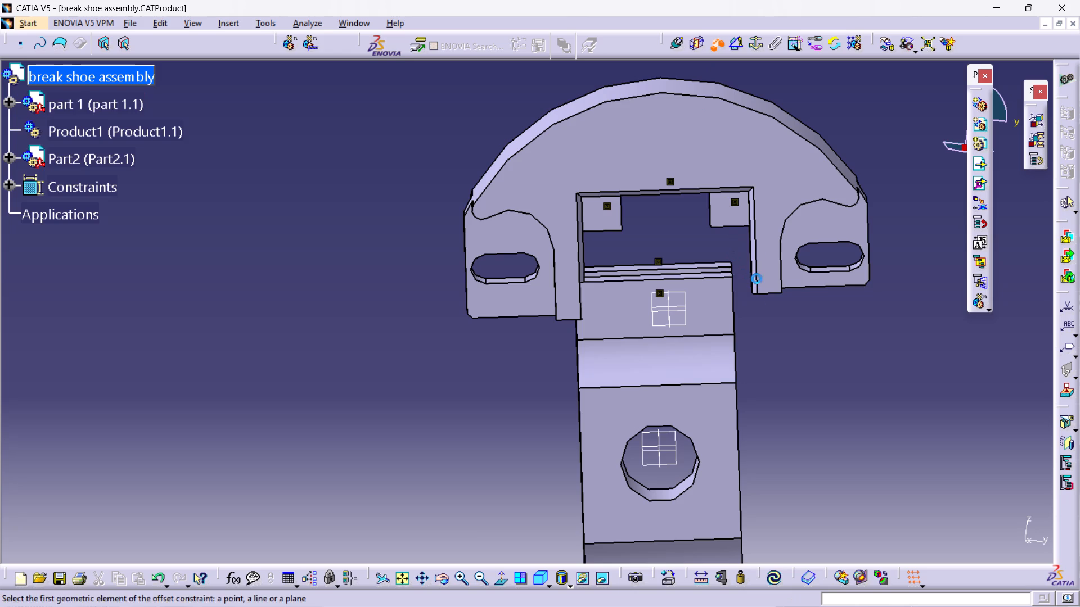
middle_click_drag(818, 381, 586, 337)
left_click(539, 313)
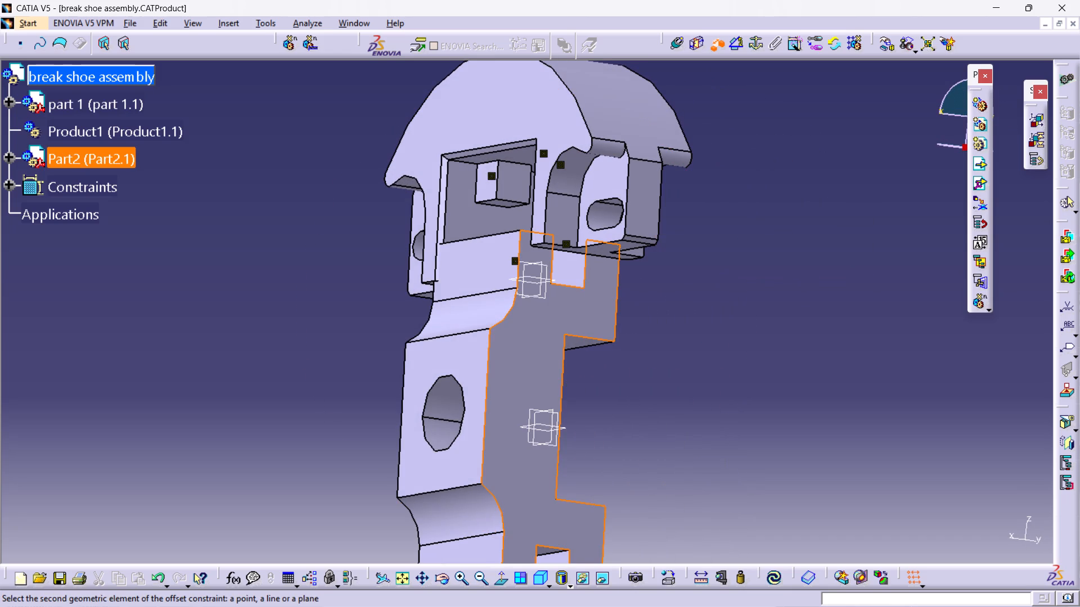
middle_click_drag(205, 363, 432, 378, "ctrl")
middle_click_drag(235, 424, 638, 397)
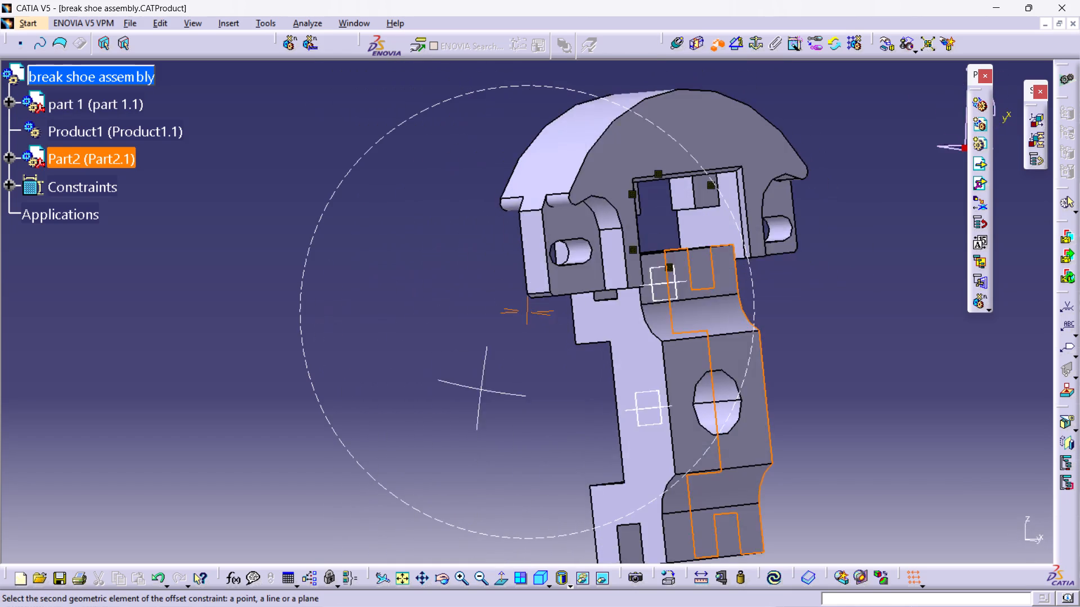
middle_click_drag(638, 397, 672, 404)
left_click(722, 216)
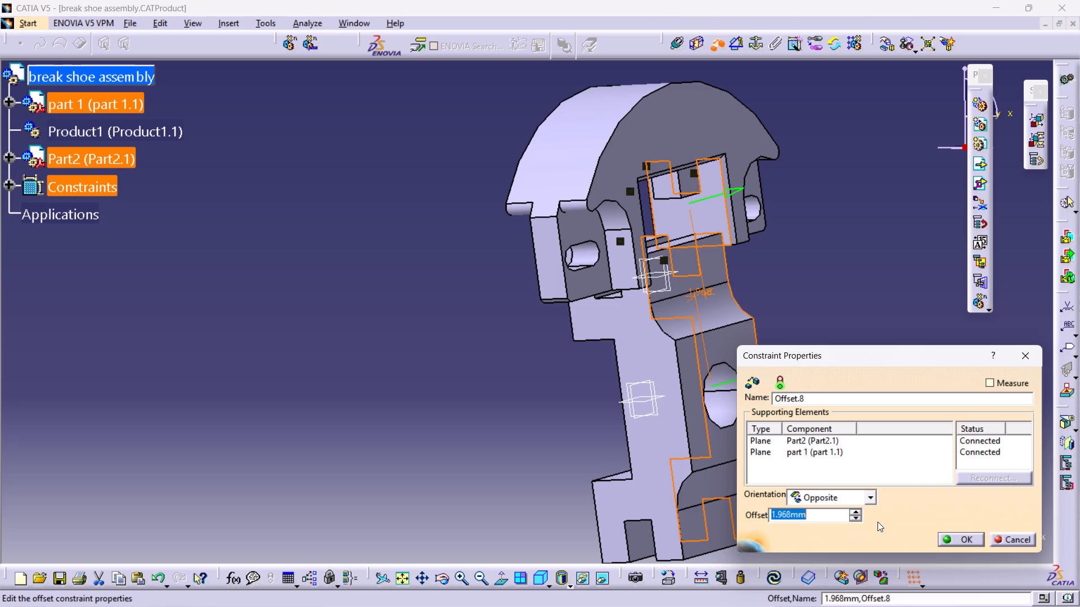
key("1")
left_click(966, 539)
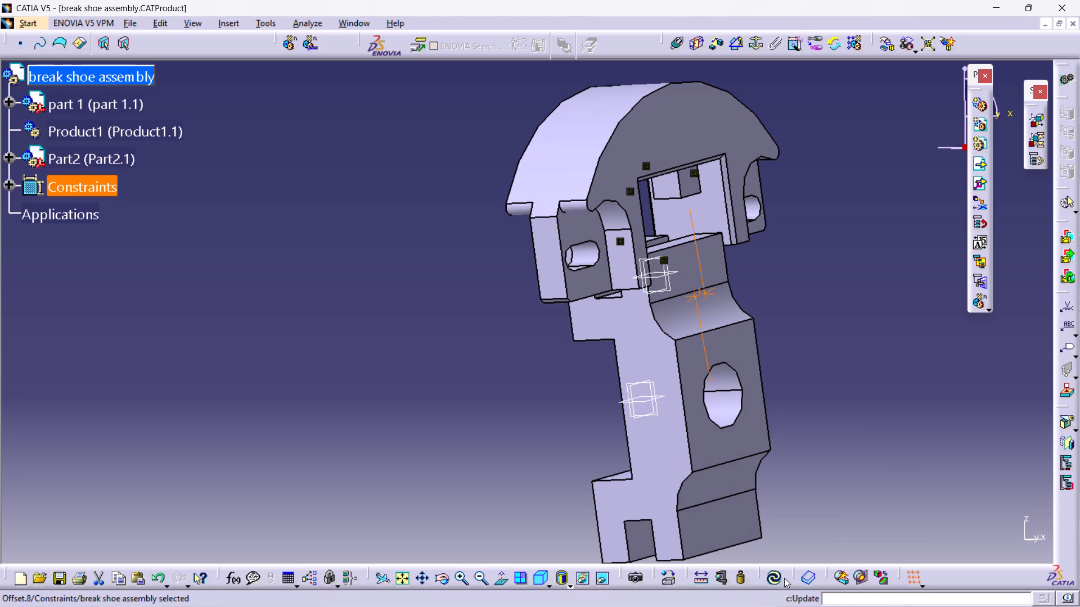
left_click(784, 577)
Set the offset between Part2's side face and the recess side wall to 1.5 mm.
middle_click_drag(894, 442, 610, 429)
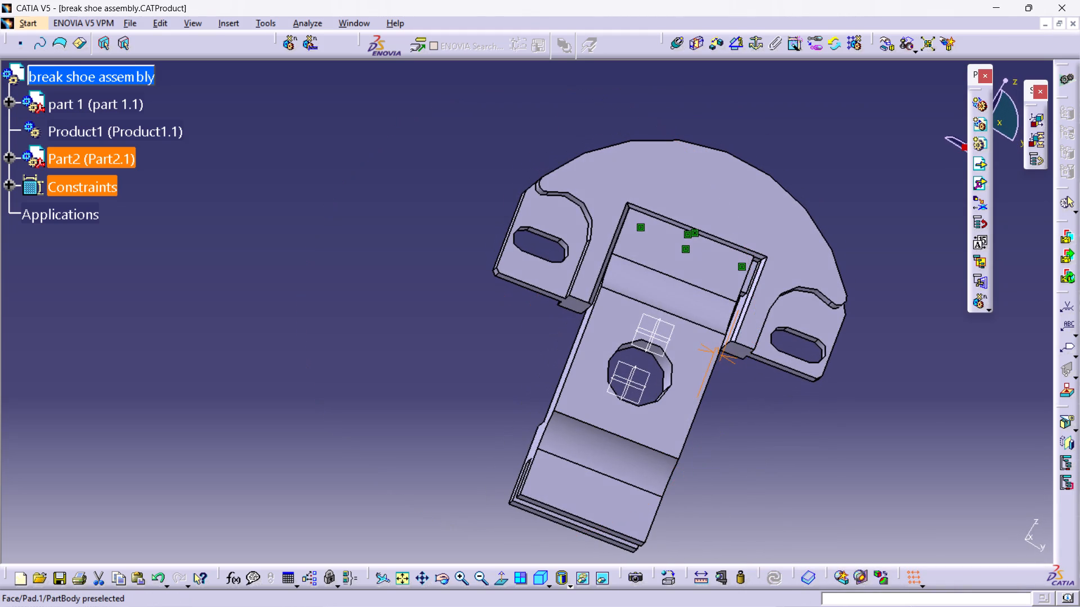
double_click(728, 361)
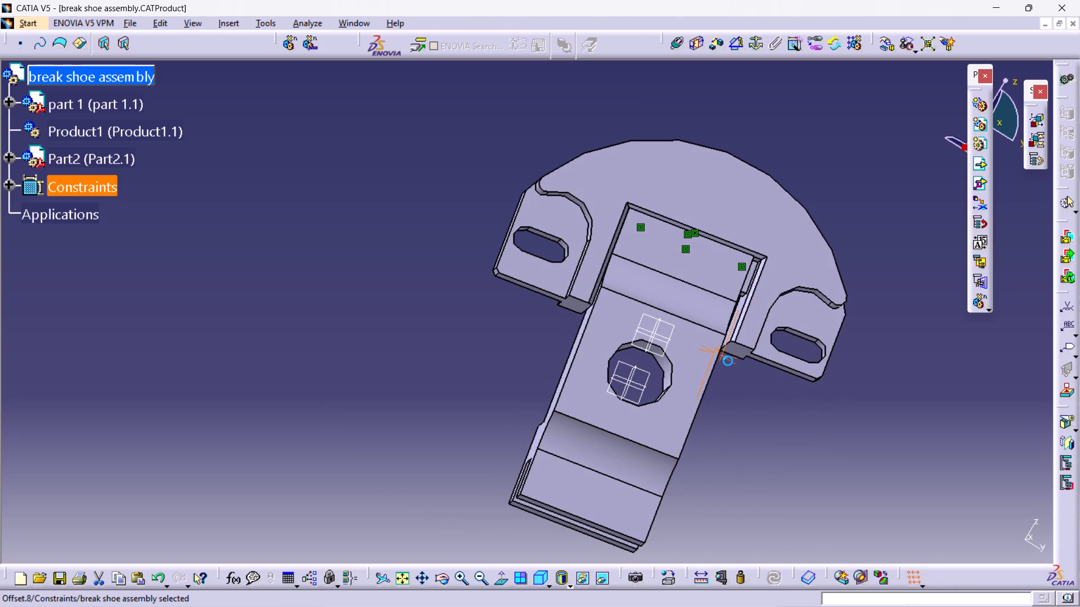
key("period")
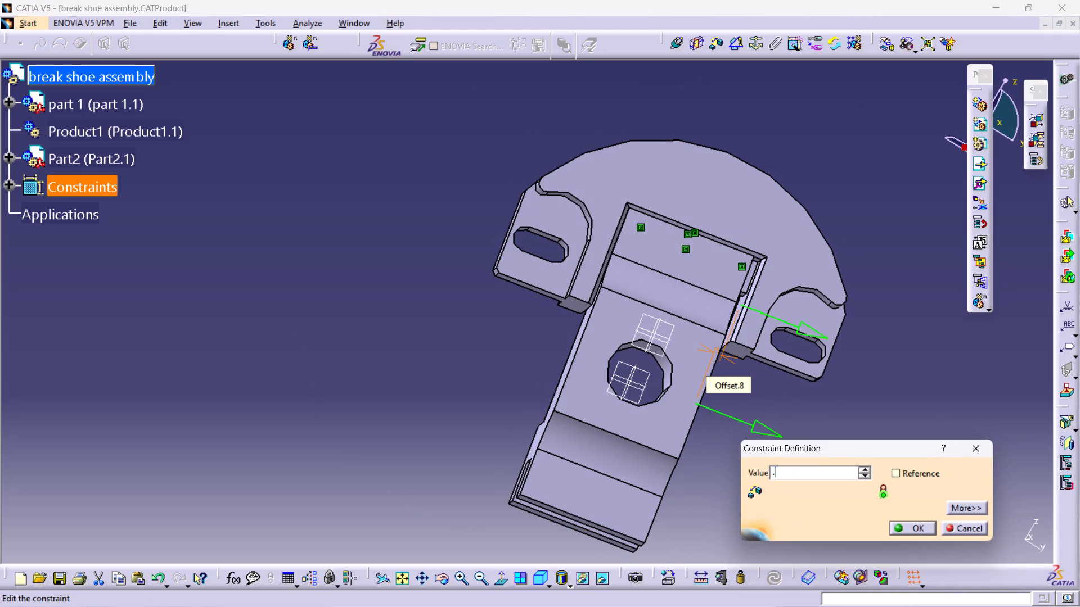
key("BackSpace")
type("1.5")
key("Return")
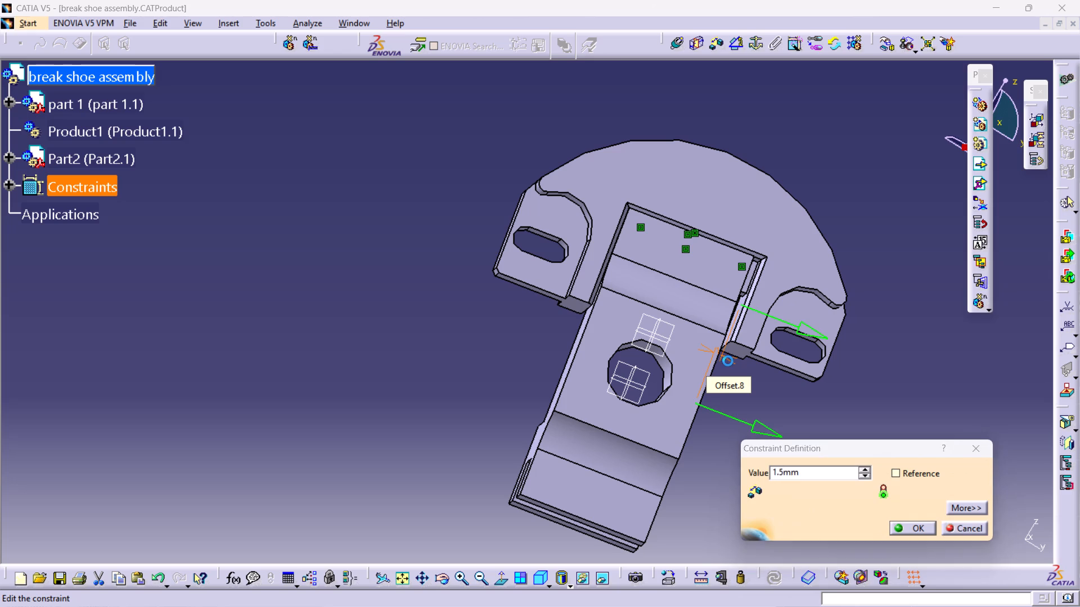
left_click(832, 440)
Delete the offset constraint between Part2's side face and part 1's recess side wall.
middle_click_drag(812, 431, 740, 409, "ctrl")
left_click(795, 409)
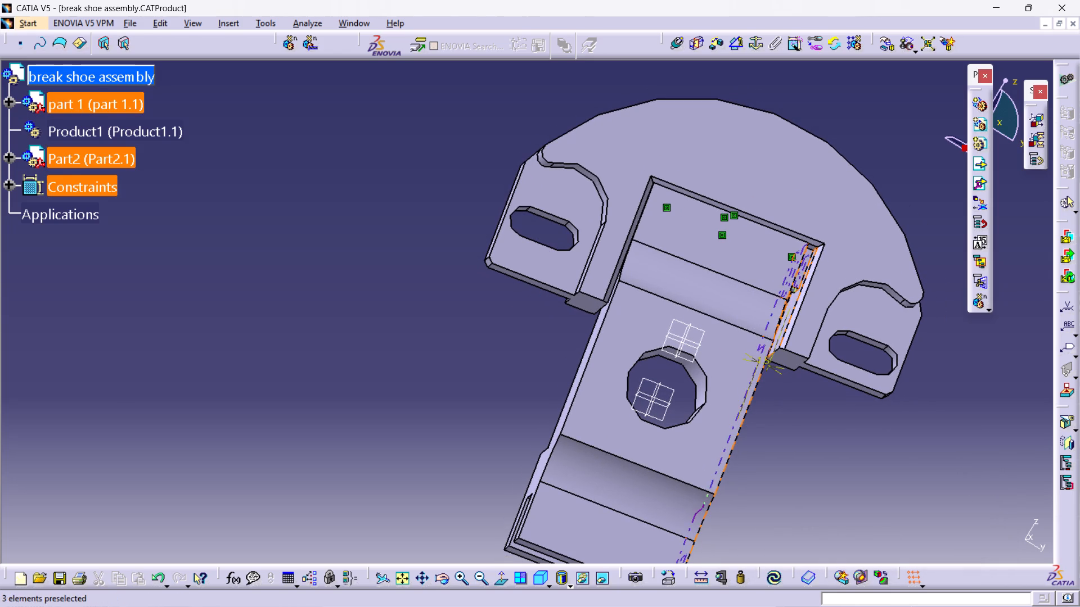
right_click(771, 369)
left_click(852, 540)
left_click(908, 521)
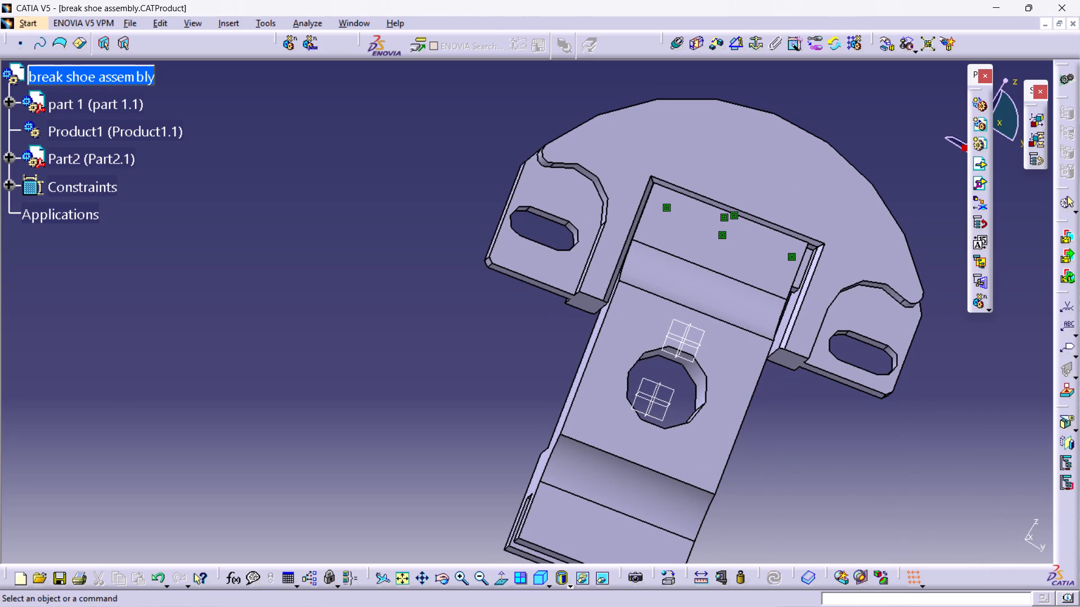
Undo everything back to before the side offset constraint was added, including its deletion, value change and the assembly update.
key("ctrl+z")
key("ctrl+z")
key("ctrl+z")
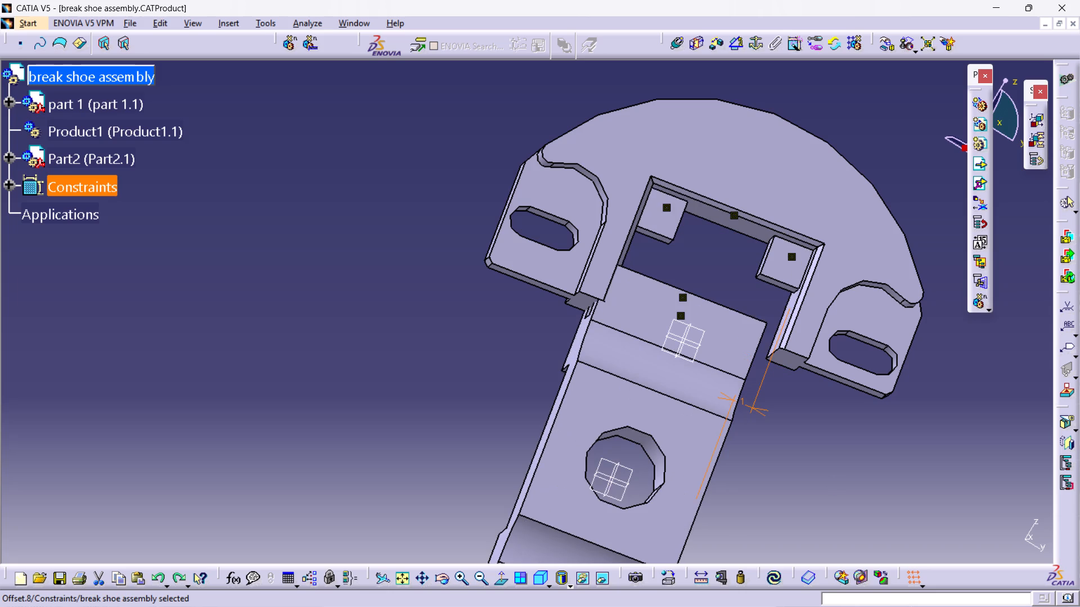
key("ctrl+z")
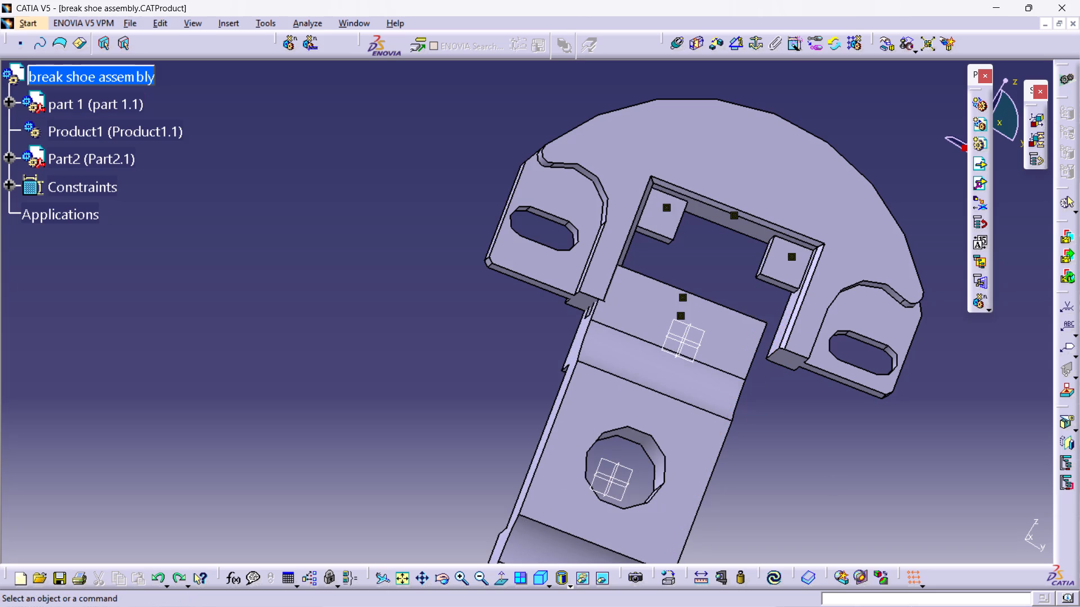
Add a 2 mm offset constraint between the side wall of part 1's recess and Part2's long side face.
left_click(710, 37)
left_click(786, 313)
middle_click_drag(832, 415, 809, 398)
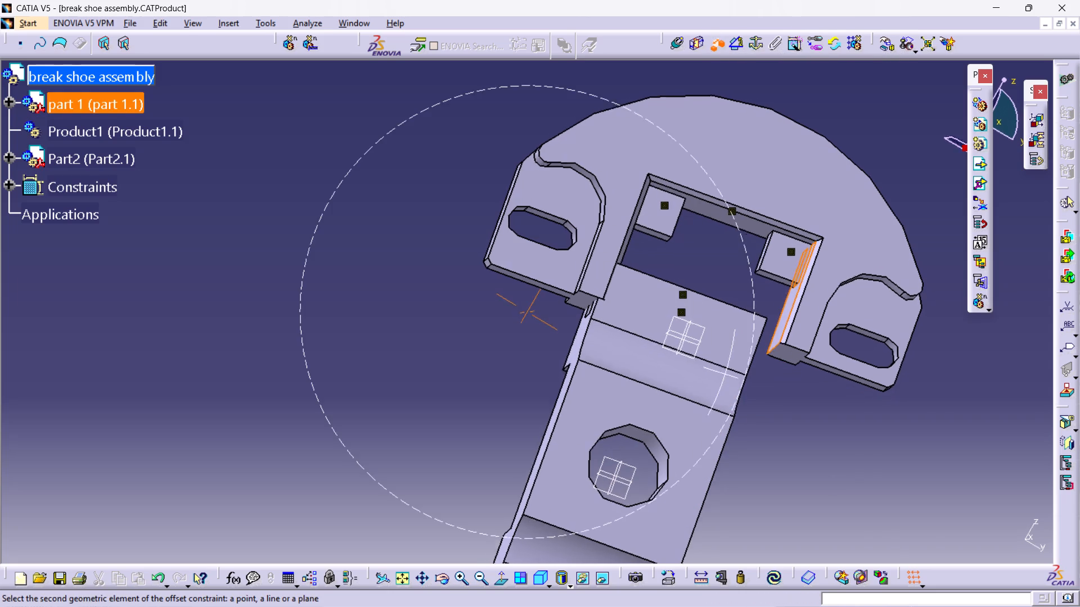
middle_click_drag(809, 398, 645, 366)
left_click(602, 398)
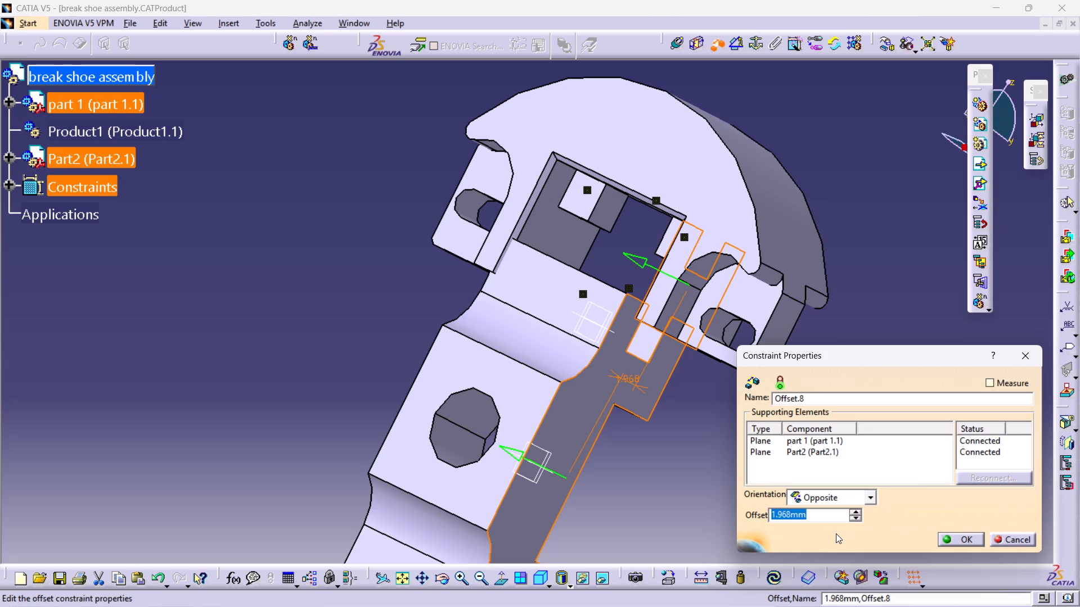
key("2")
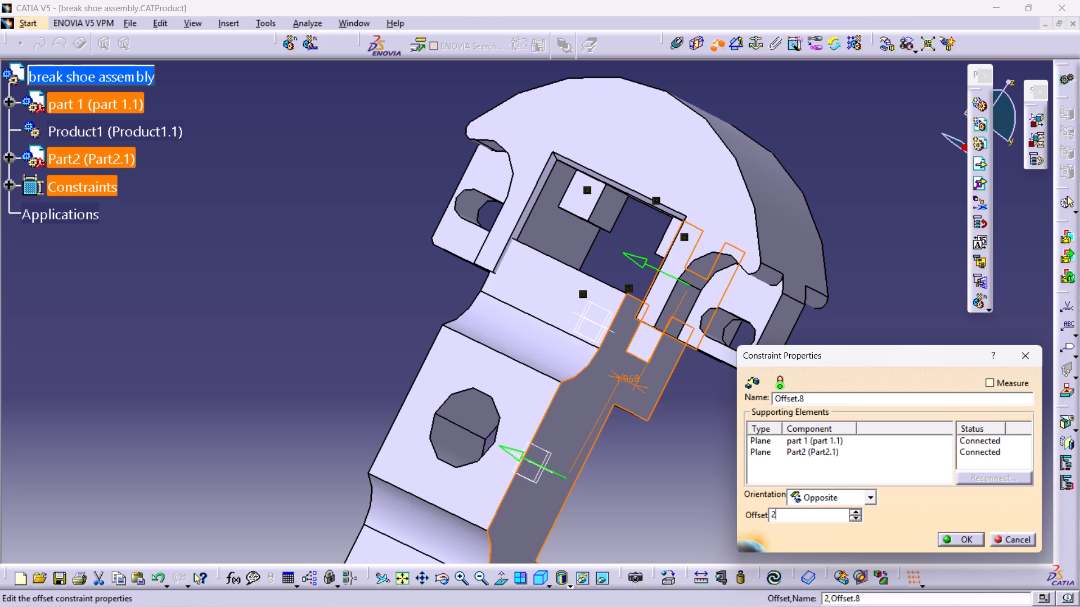
left_click(958, 541)
left_click(949, 533)
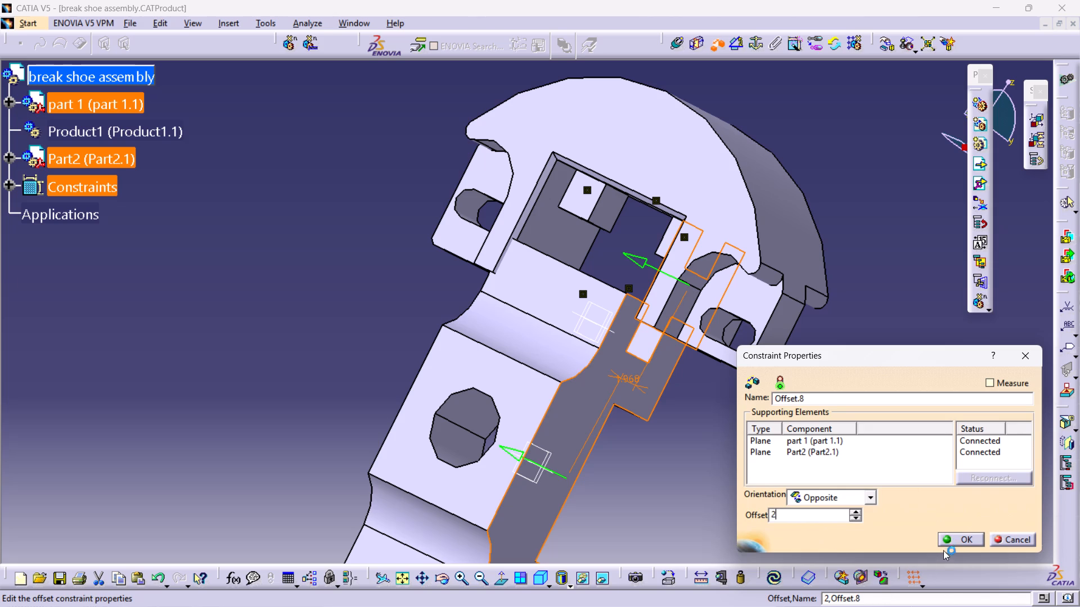
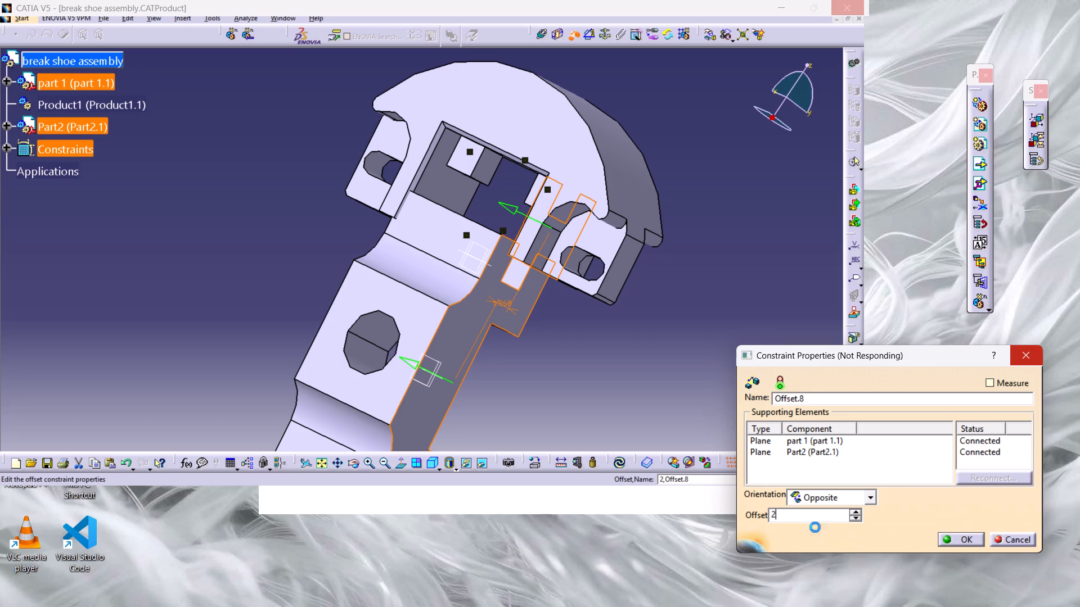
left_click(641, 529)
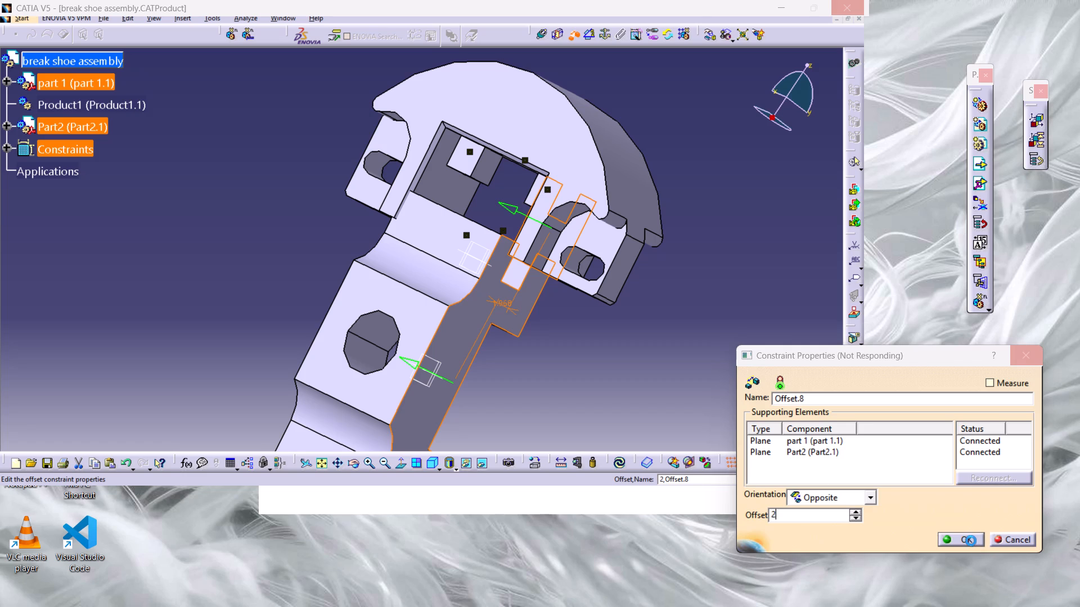
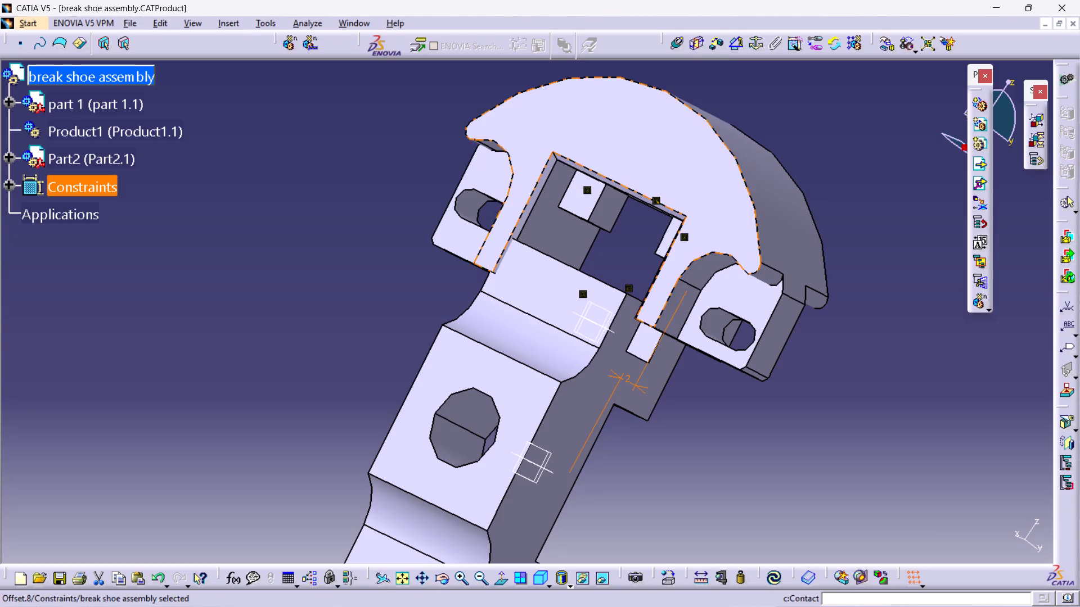
Update the assembly to apply the pending constraints between part 1 and Part2.
left_click(784, 573)
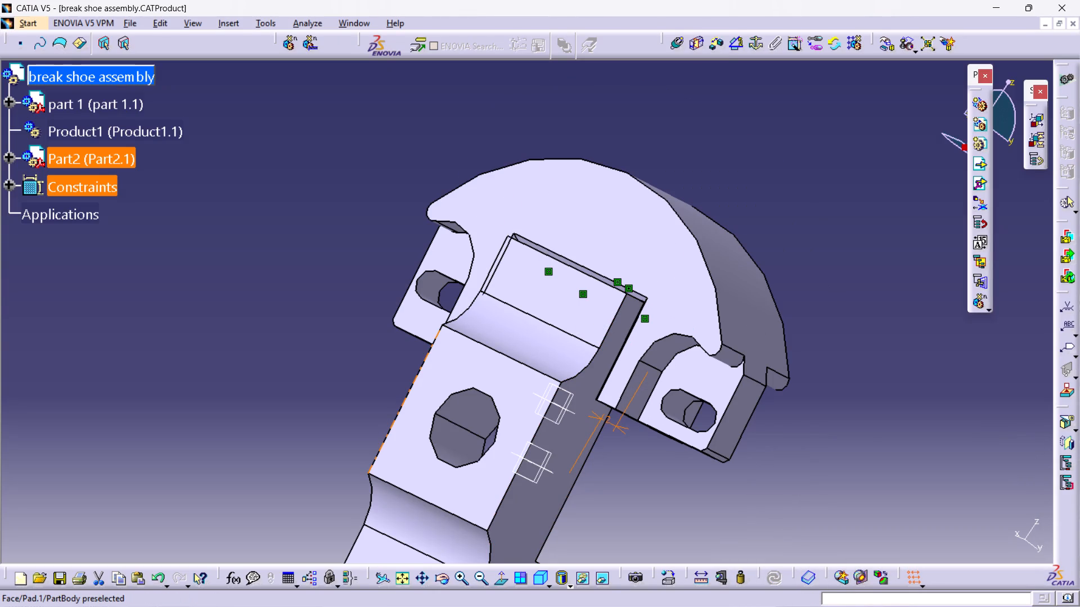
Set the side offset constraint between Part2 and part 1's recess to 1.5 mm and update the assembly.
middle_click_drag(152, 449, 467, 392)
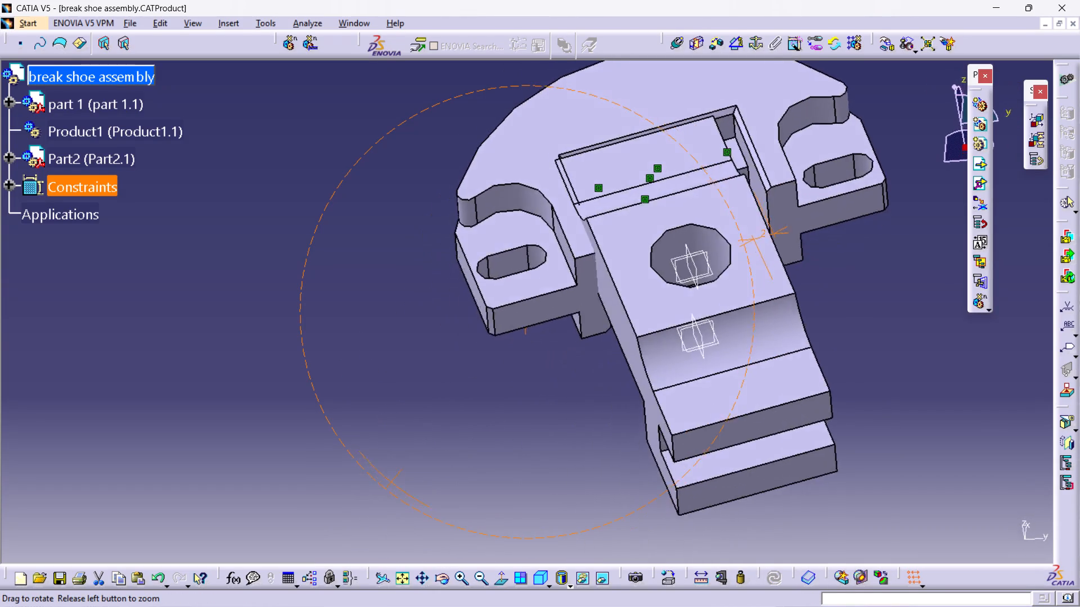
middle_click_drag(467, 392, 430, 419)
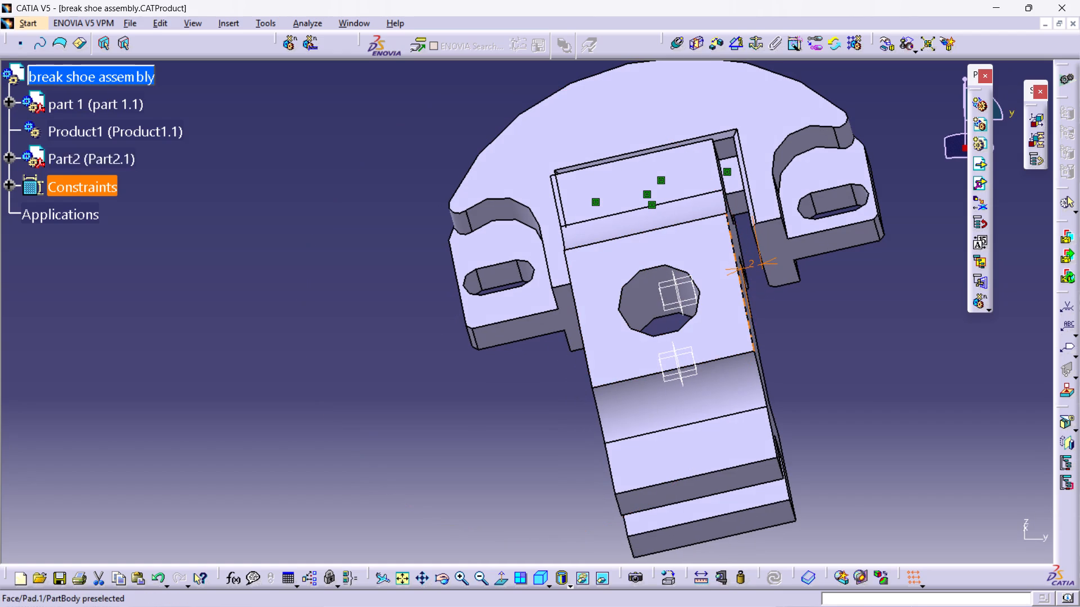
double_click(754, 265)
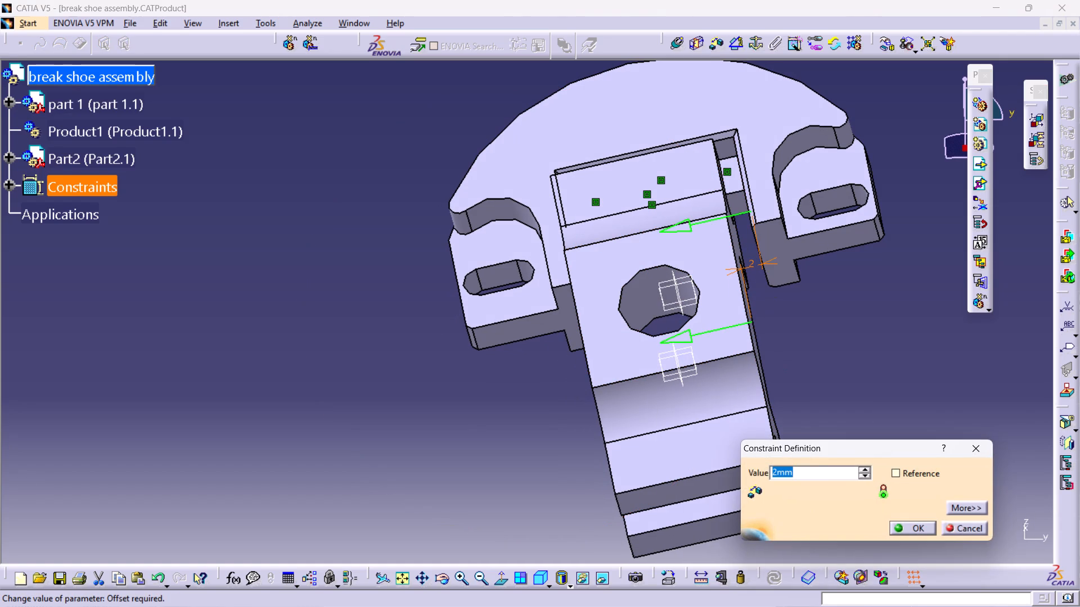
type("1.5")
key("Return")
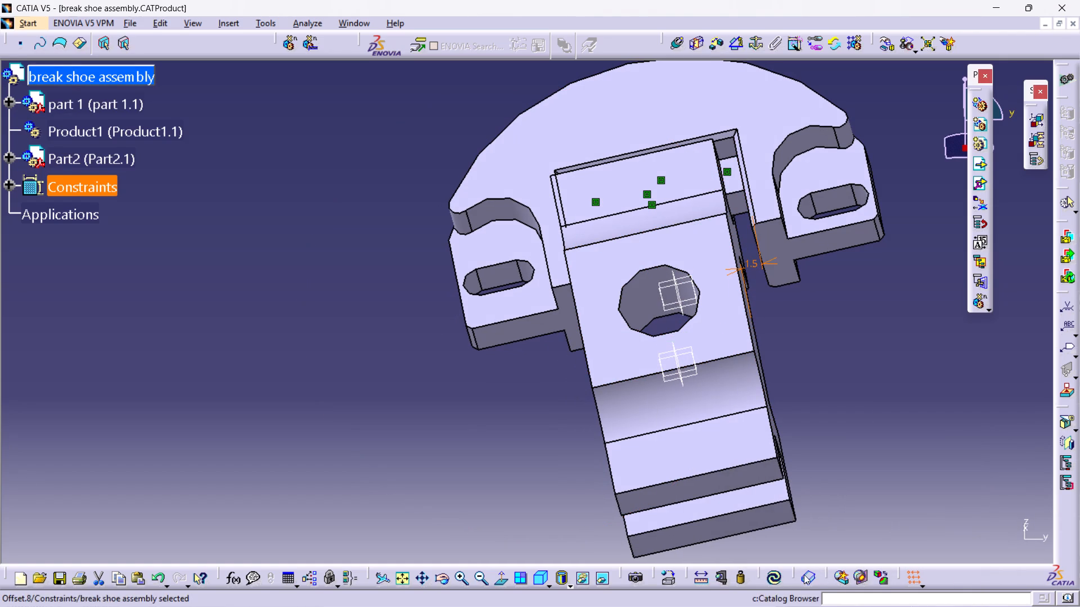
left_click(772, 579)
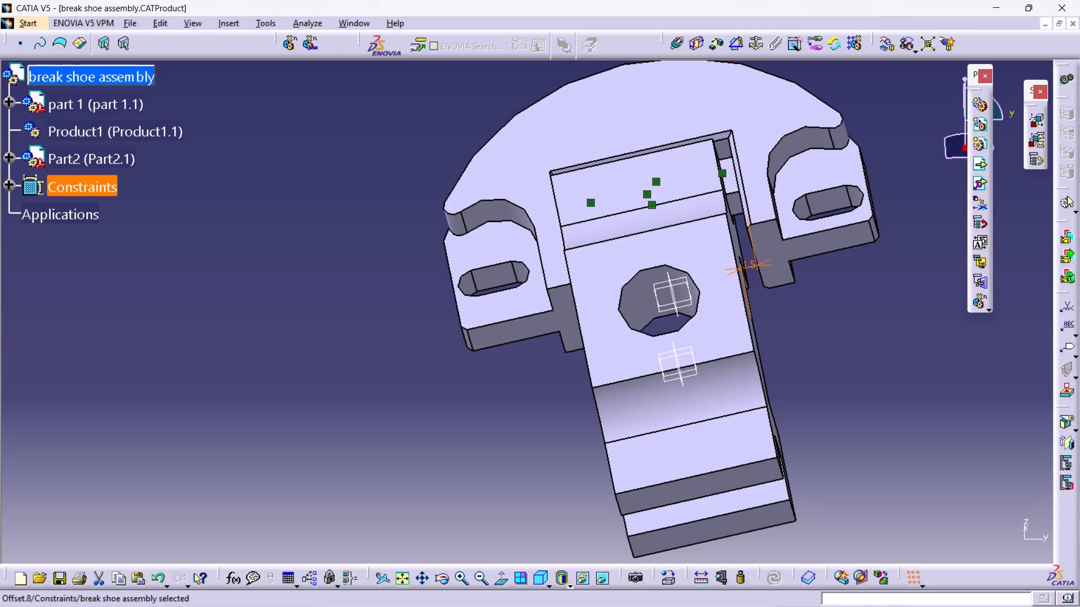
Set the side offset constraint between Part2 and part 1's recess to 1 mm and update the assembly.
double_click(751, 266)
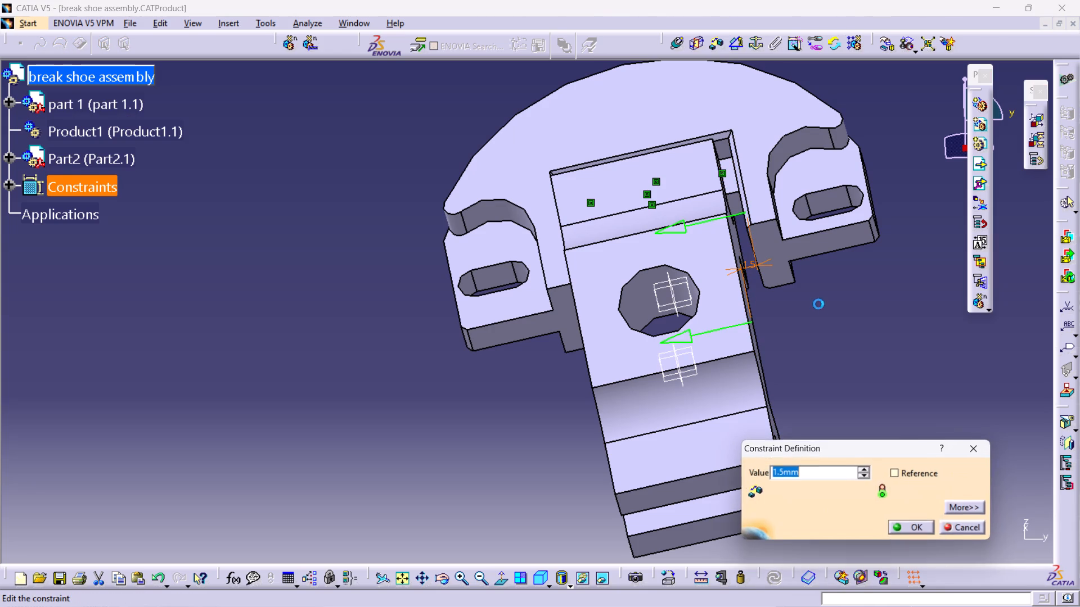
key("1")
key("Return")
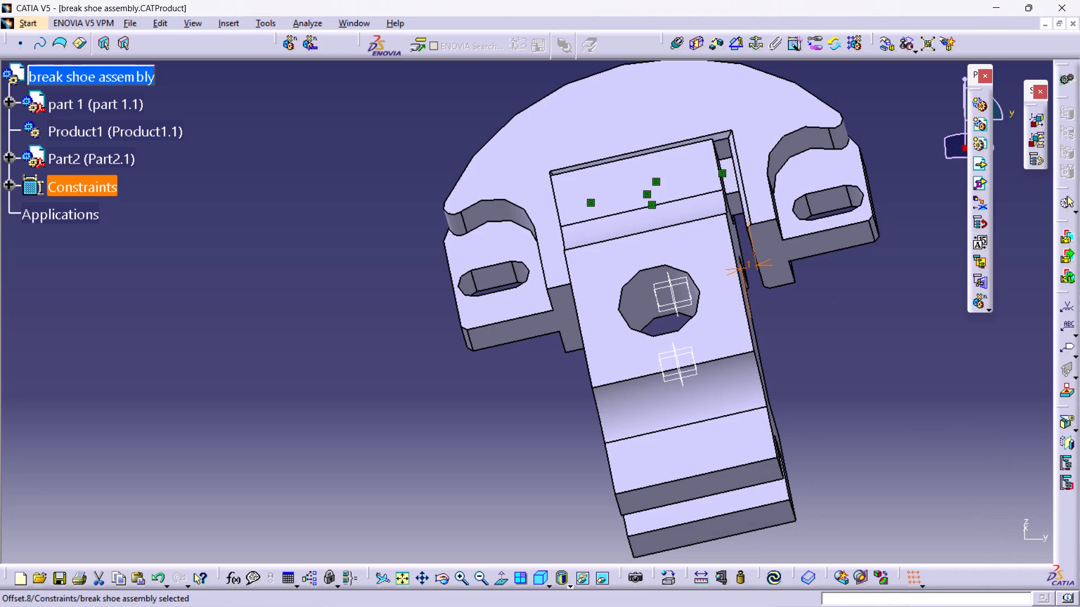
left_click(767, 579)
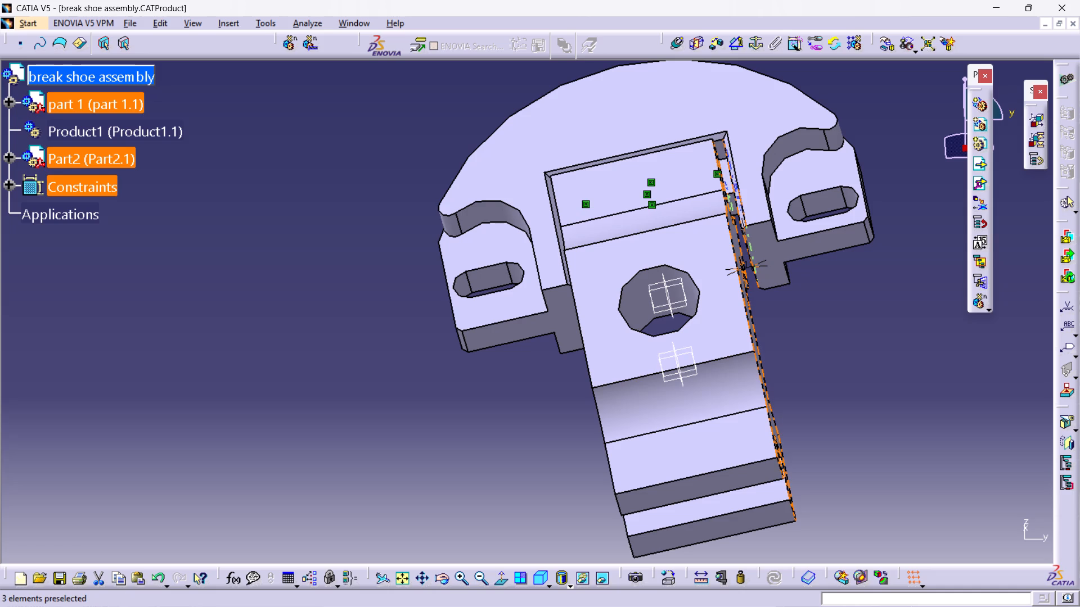
Move the side offset dimension farther down Part2's edge, set its value to 0.5 mm and update the assembly.
left_click_drag(763, 266, 780, 327)
double_click(777, 329)
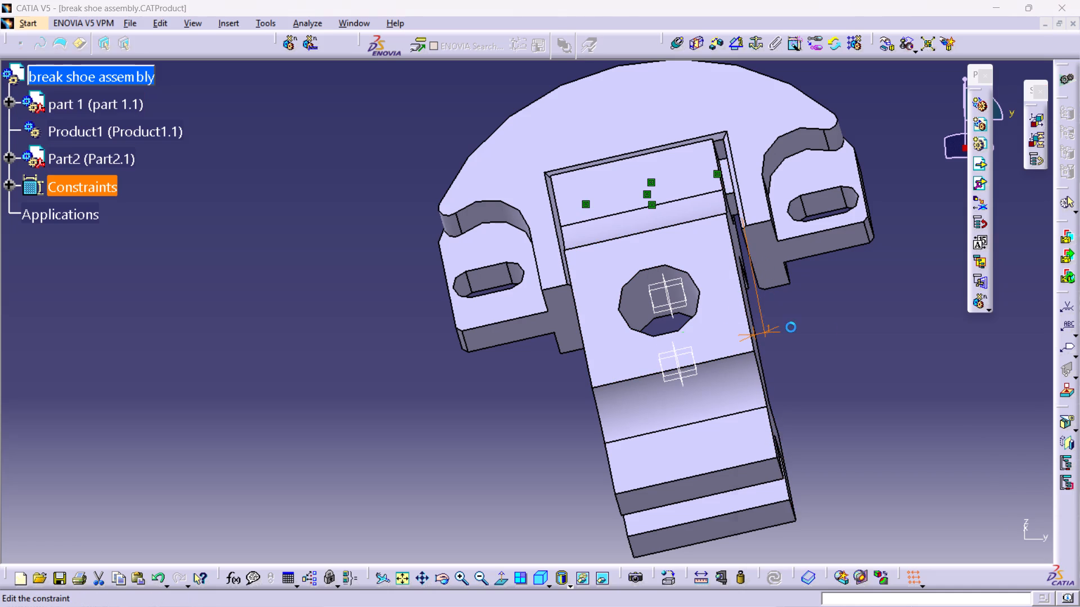
type("0.5")
key("Return")
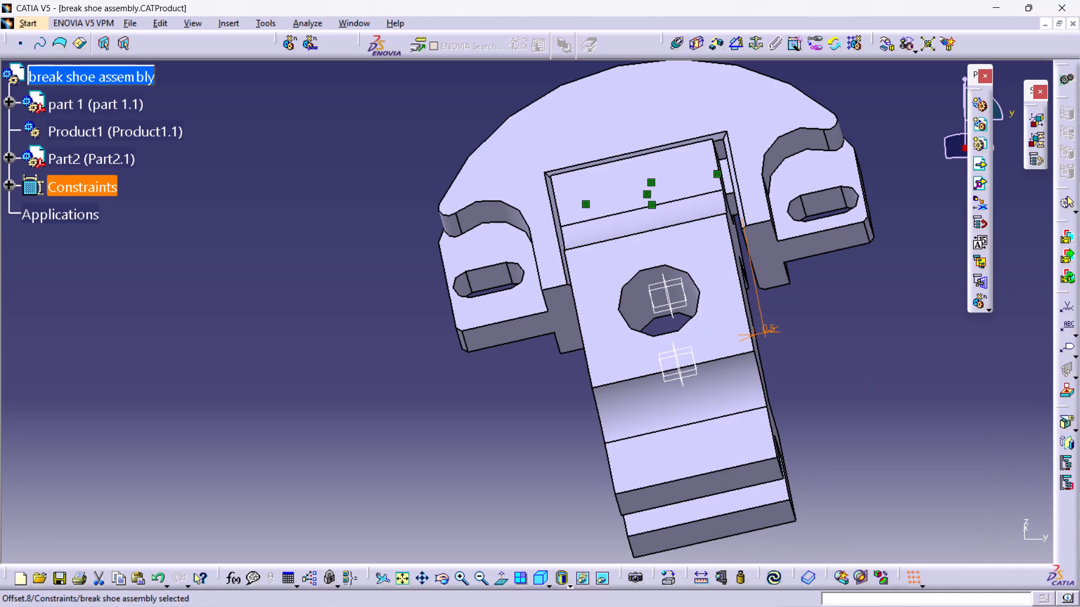
left_click(781, 576)
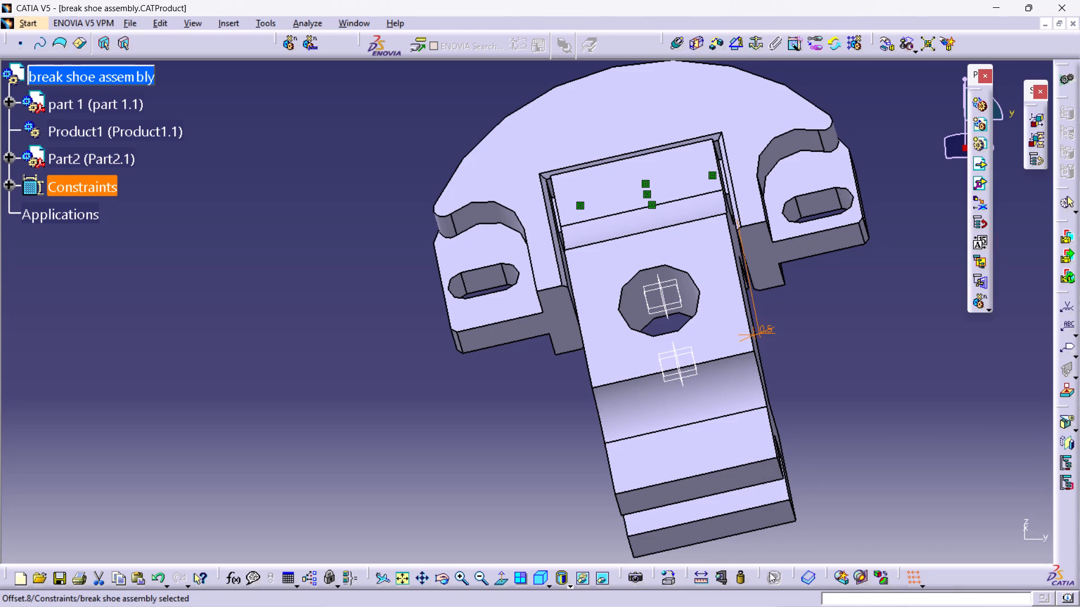
left_click(394, 454)
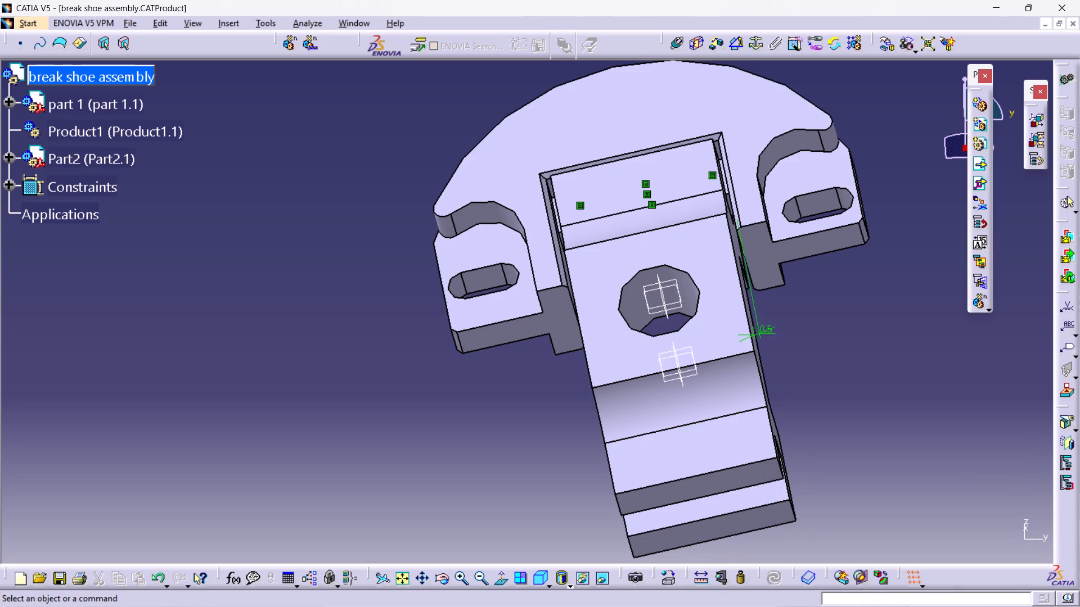
Examine the side gaps and seating of Part2 in part 1's recess from both faces of the assembly.
middle_click_drag(336, 474, 307, 447)
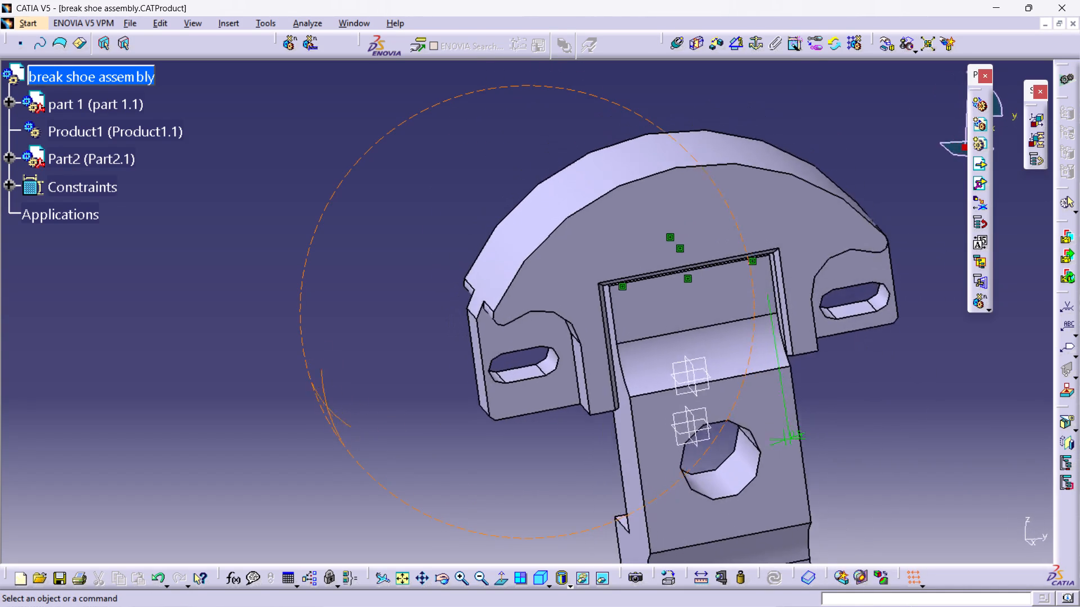
middle_click_drag(307, 447, 282, 436)
middle_click_drag(226, 468, 750, 381)
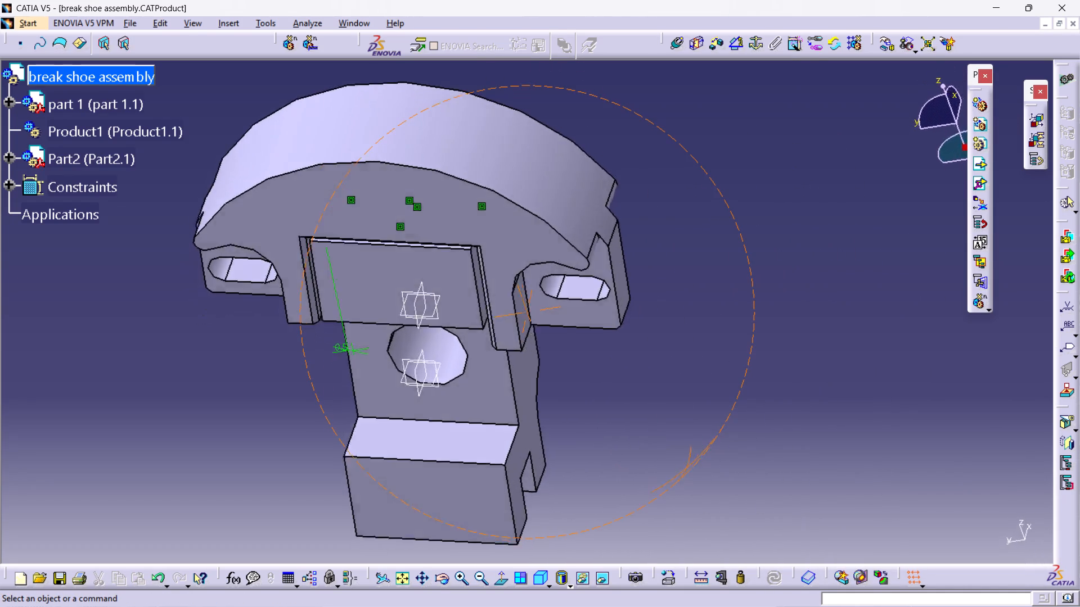
middle_click_drag(750, 381, 811, 291)
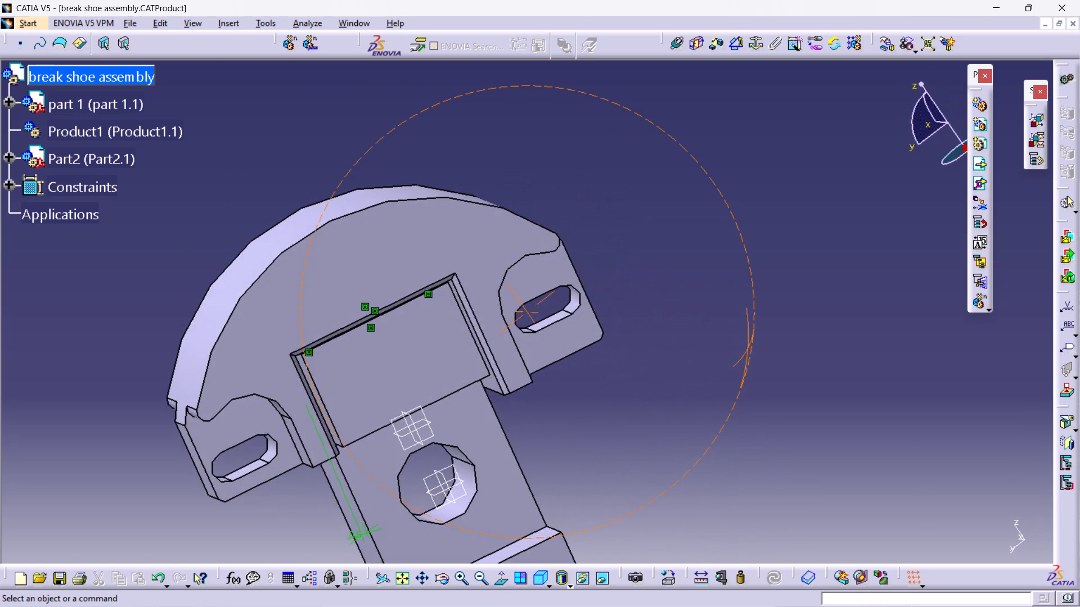
middle_click_drag(811, 291, 307, 382)
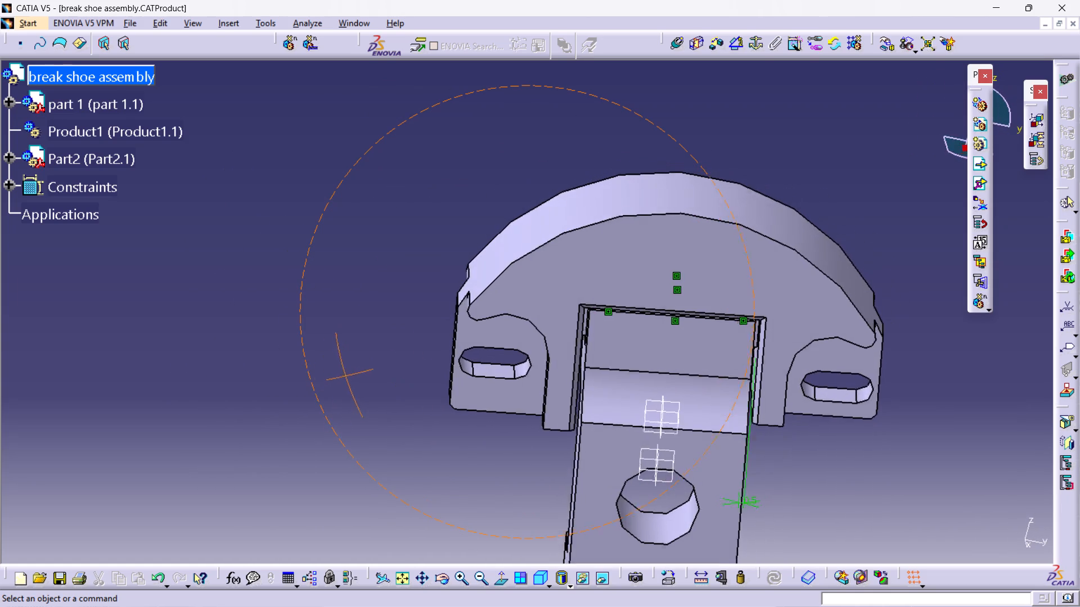
middle_click_drag(307, 382, 298, 378)
middle_click_drag(777, 472, 732, 351)
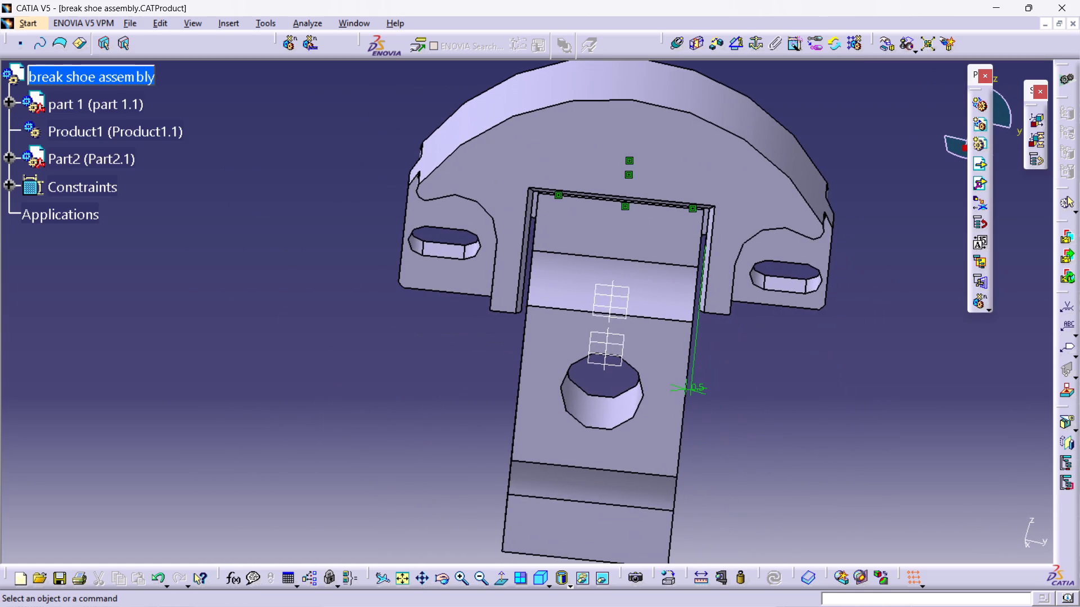
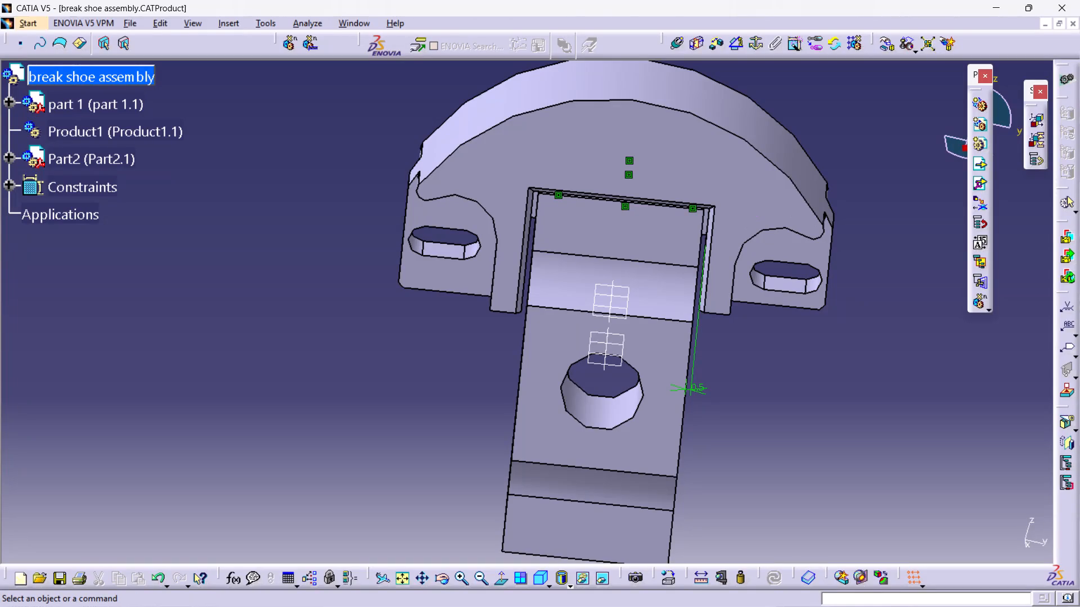
Copy part 1 and paste it into break shoe assembly as a second instance.
left_click(112, 107)
right_click(112, 107)
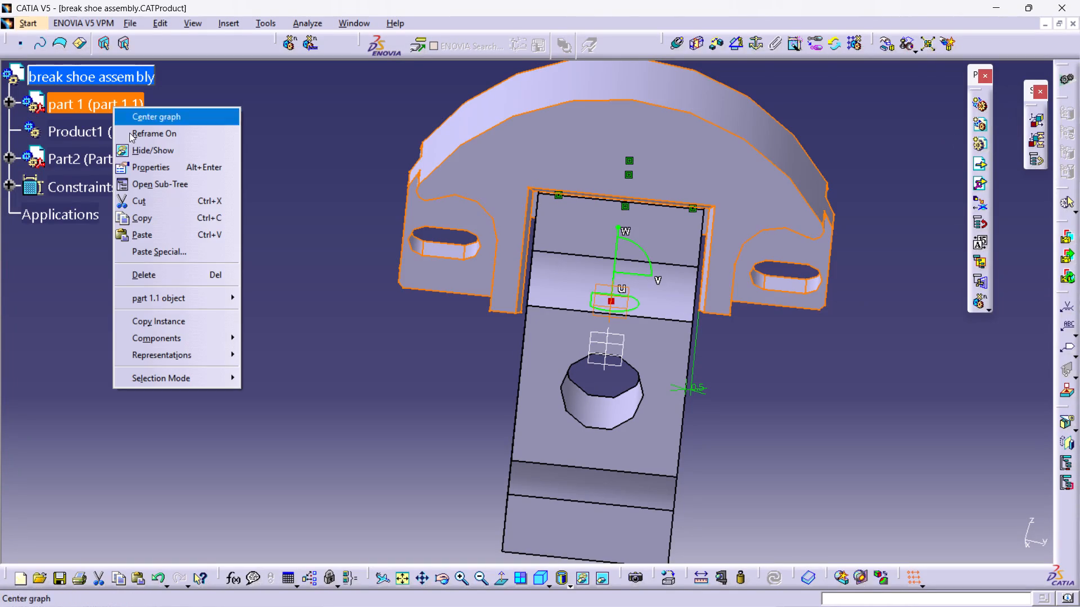
left_click(162, 220)
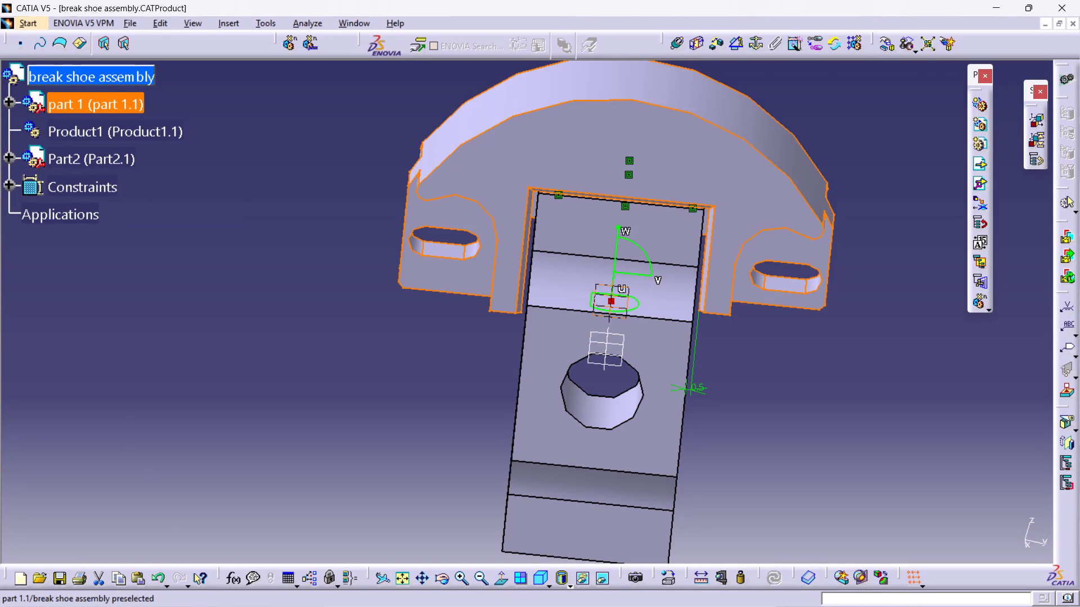
right_click(111, 75)
left_click(167, 200)
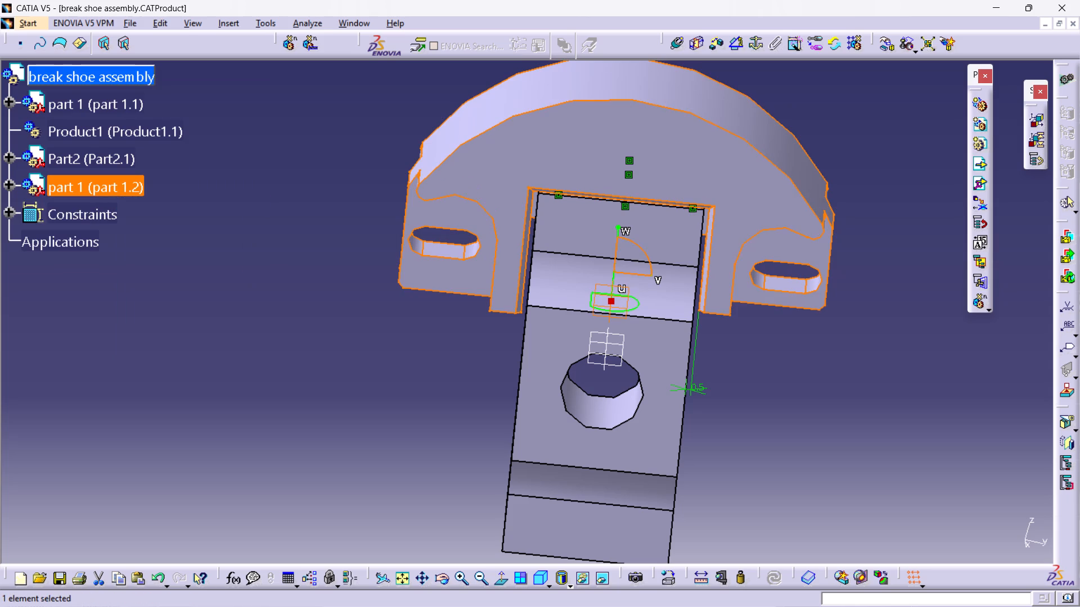
Move the new part 1 instance off the original and place it clear of Part2, beyond its free end.
left_click_drag(611, 269, 549, 48)
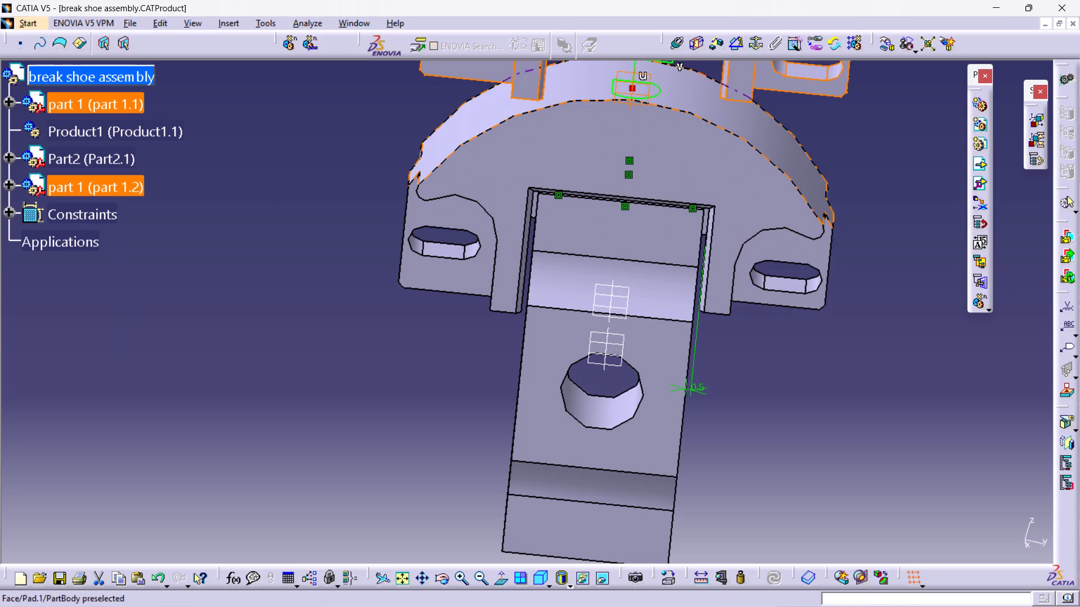
middle_click_drag(393, 138, 249, 403)
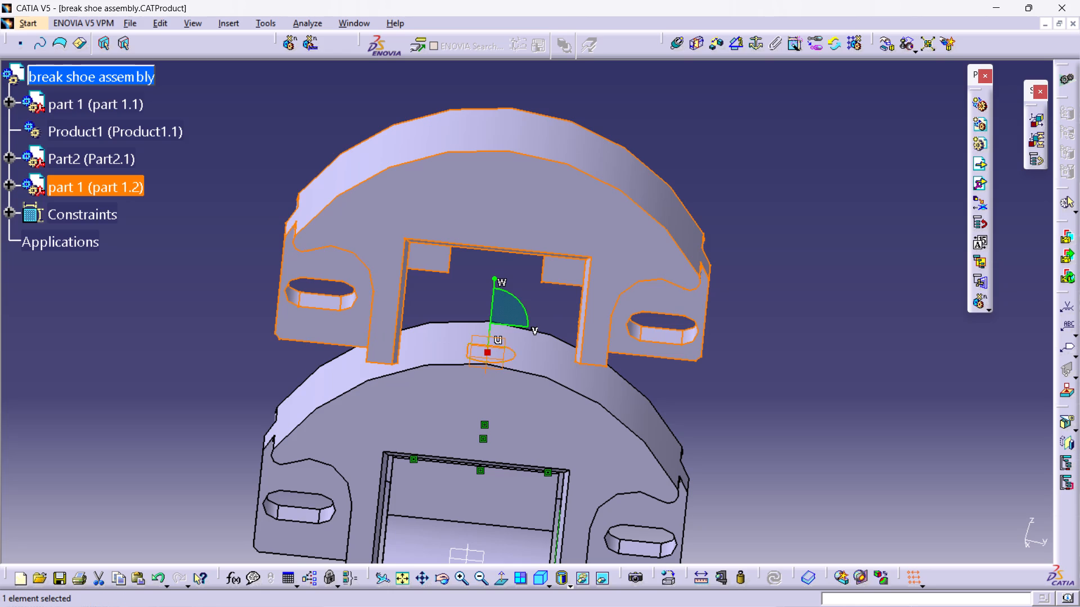
left_click_drag(487, 345, 914, 387)
middle_click_drag(823, 469, 673, 282)
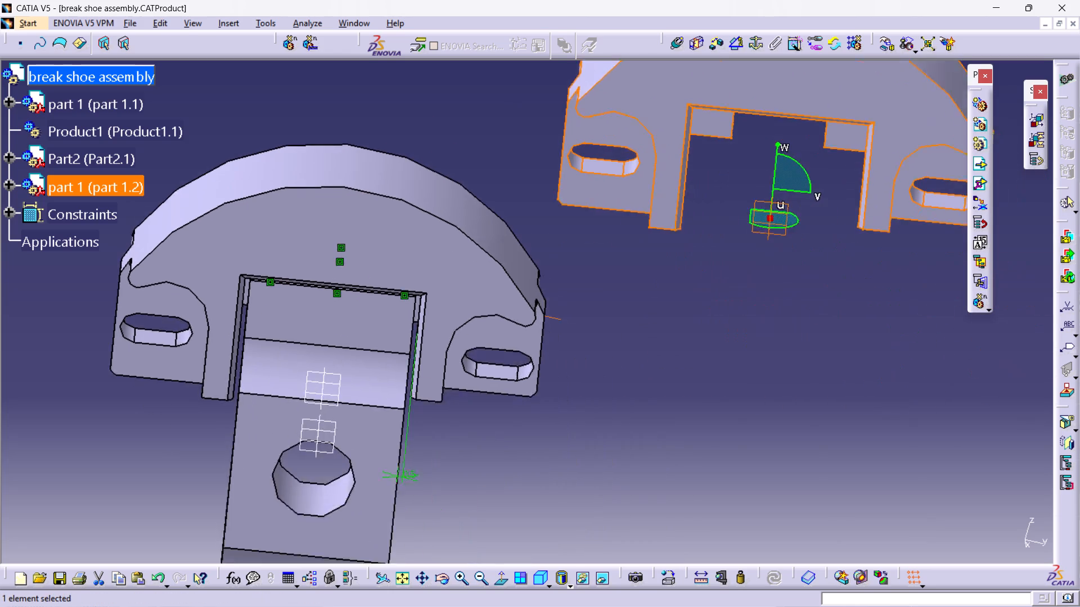
middle_click_drag(673, 282, 649, 243)
left_click_drag(743, 148, 665, 580)
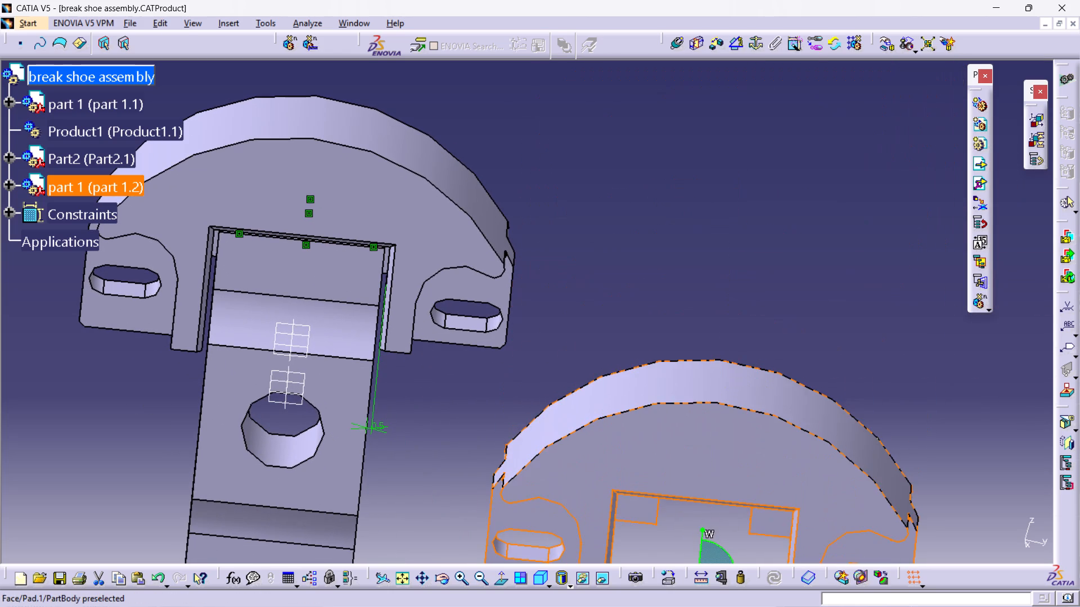
middle_click_drag(593, 409, 588, 137)
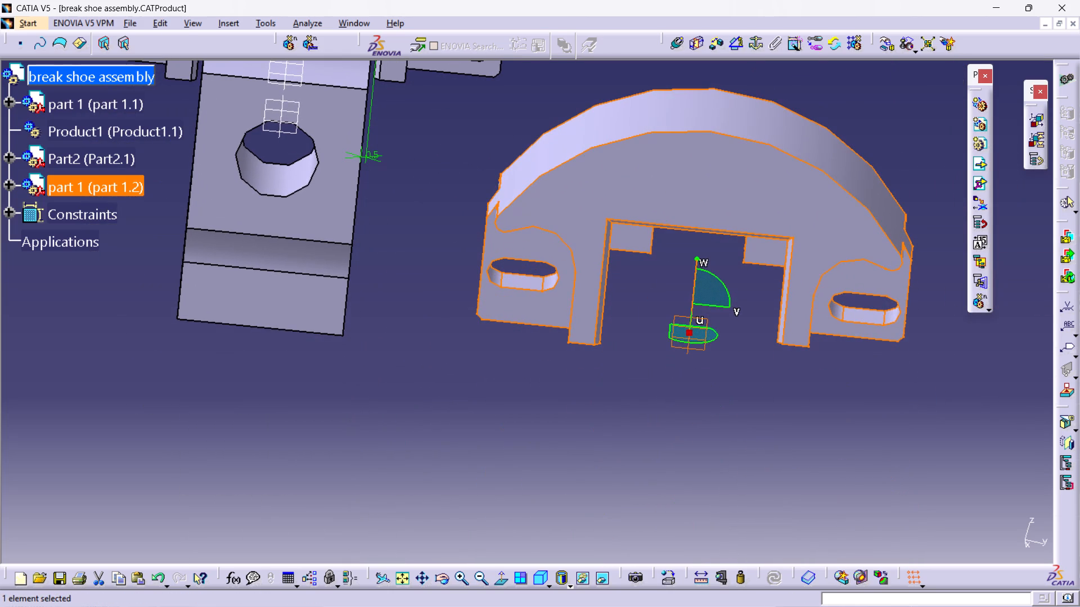
left_click_drag(692, 307, 660, 382)
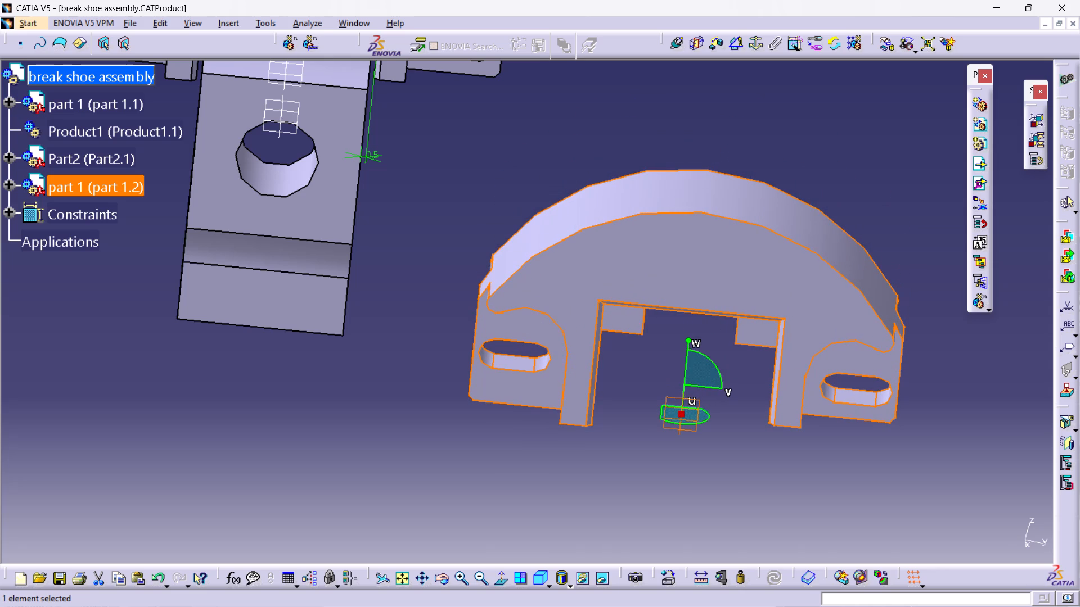
Rotate the new part 1 instance by about 180 degrees so its recess opens toward Part2's free end.
left_click_drag(714, 364, 651, 458)
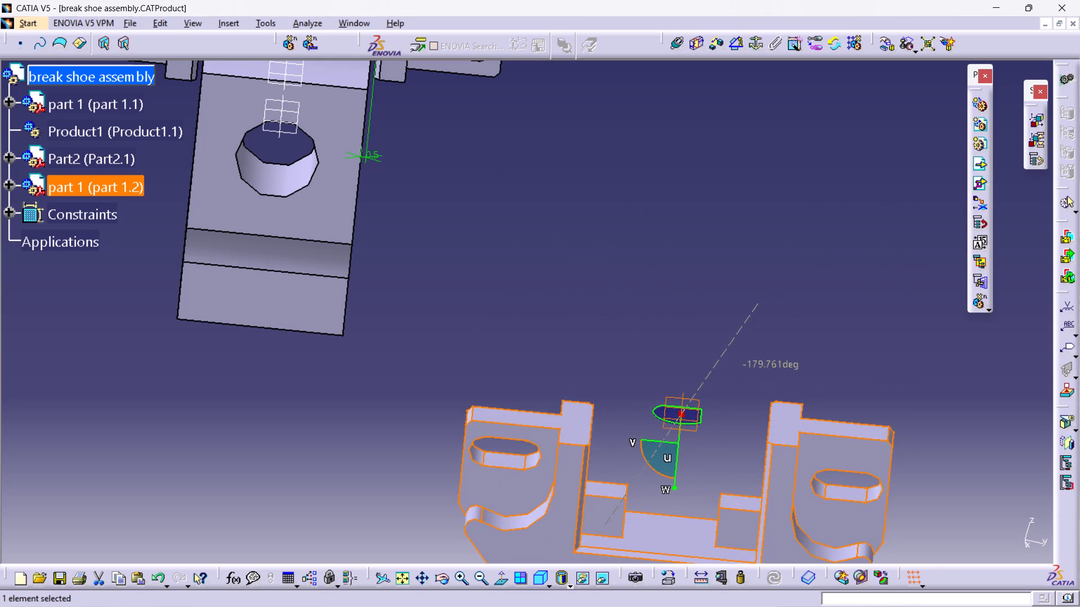
left_click_drag(651, 458, 651, 457)
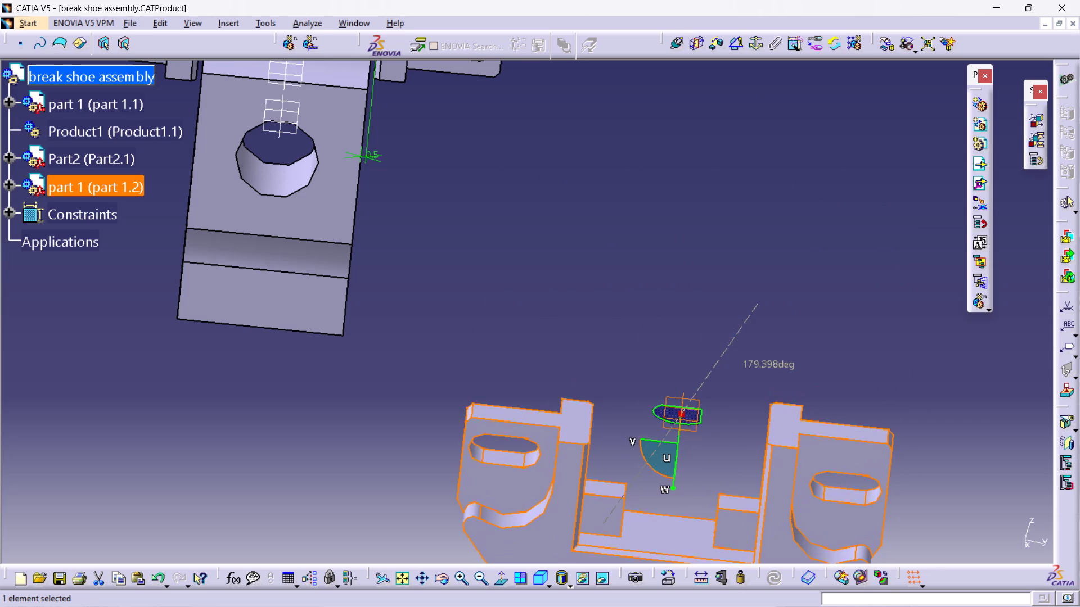
left_click_drag(651, 457, 651, 475)
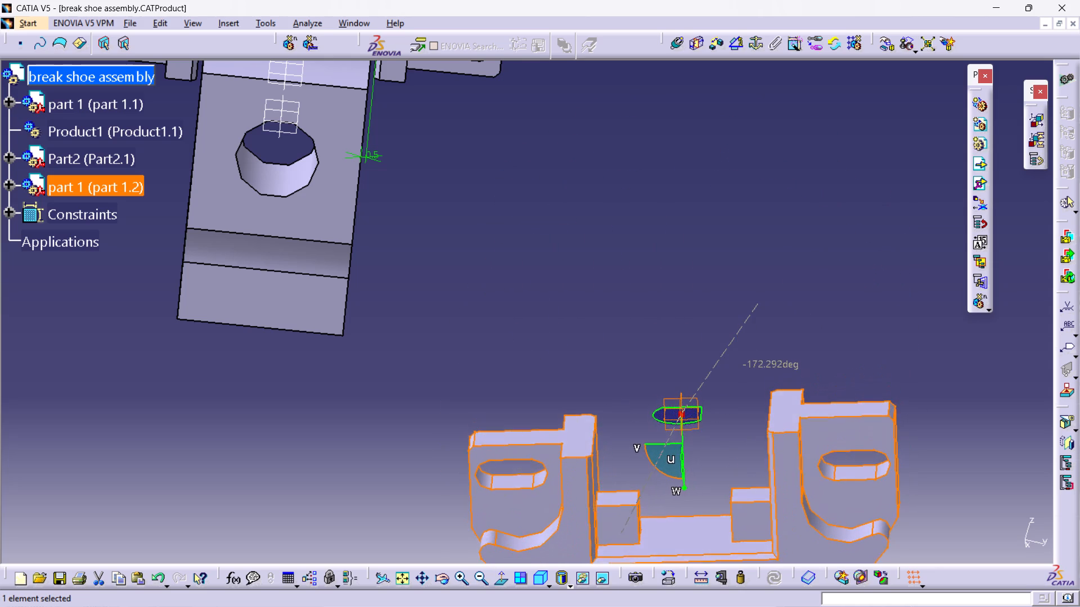
left_click_drag(651, 475, 646, 473)
Shift the rotated part 1 instance sideways until its recess lines up with Part2's free end.
middle_click_drag(816, 365, 701, 369)
scroll(702, 369, "up", 1)
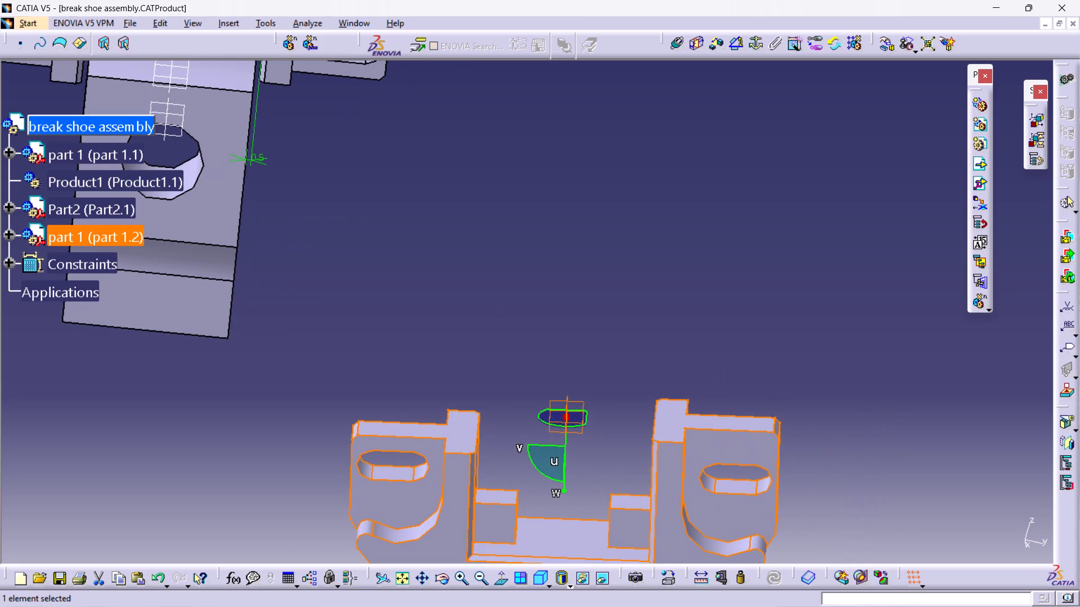
middle_click_drag(645, 406, 853, 338)
left_click_drag(775, 342, 575, 343)
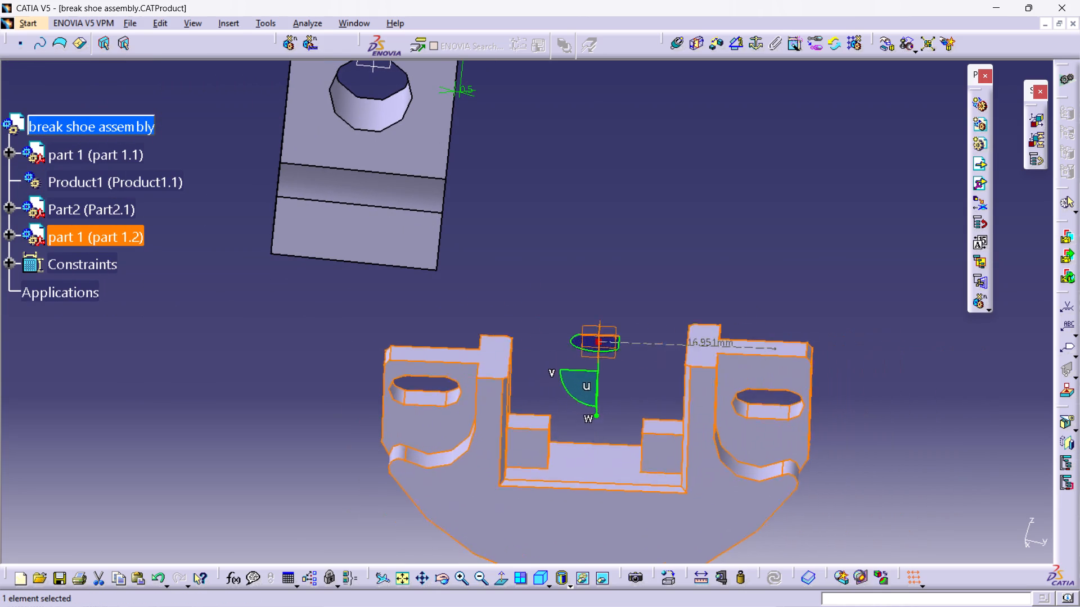
left_click_drag(575, 343, 348, 309)
middle_click_drag(572, 248, 700, 347)
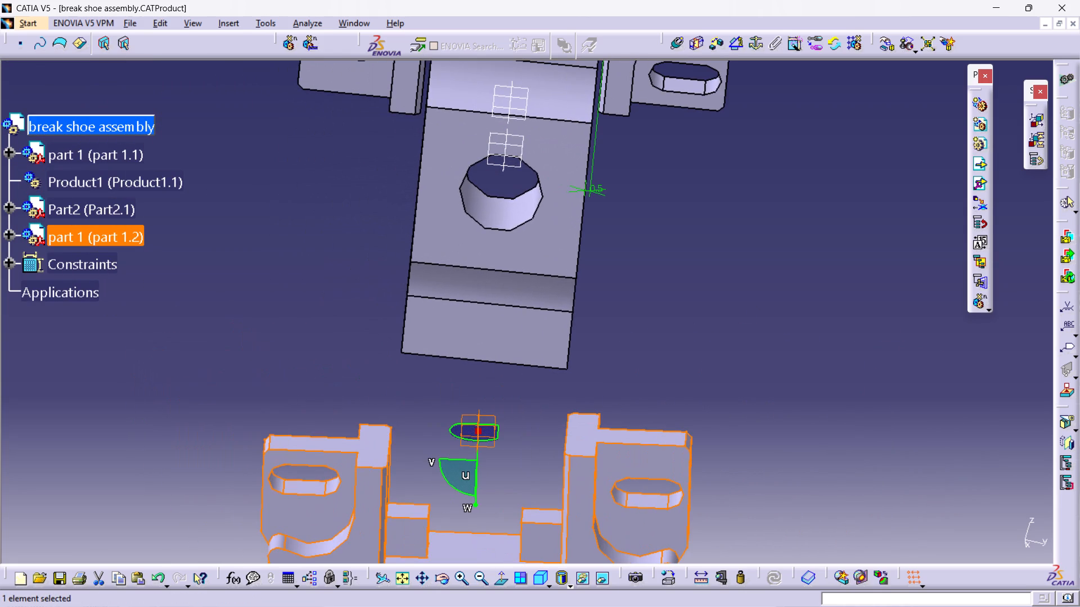
middle_click_drag(642, 389, 663, 384)
left_click(593, 400)
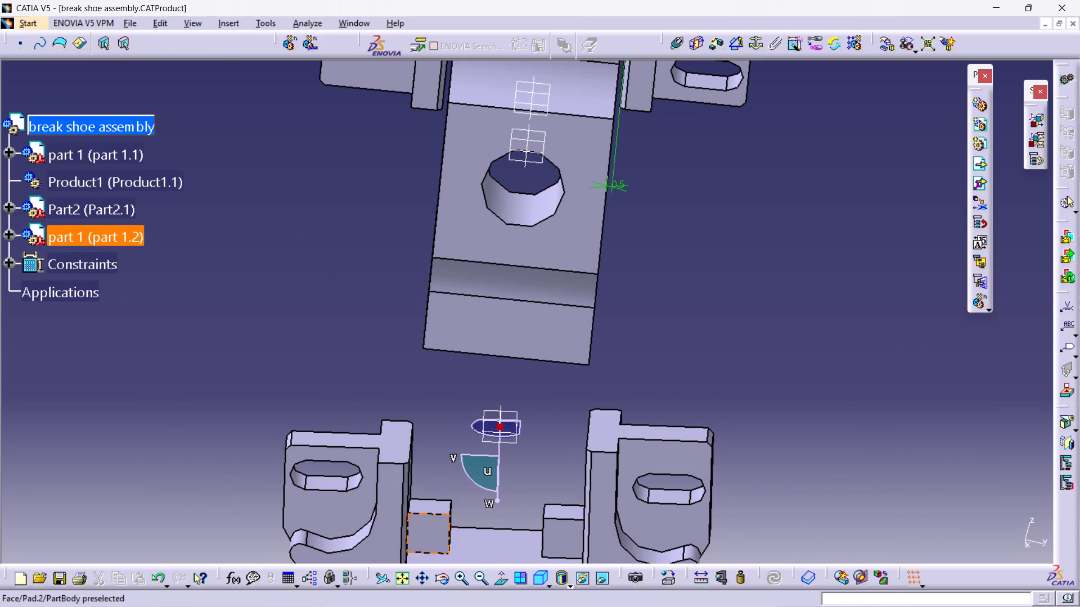
Add a contact constraint between one recess block's face on the new part 1 instance and the inner slot face of Part2's free end.
left_click(421, 542)
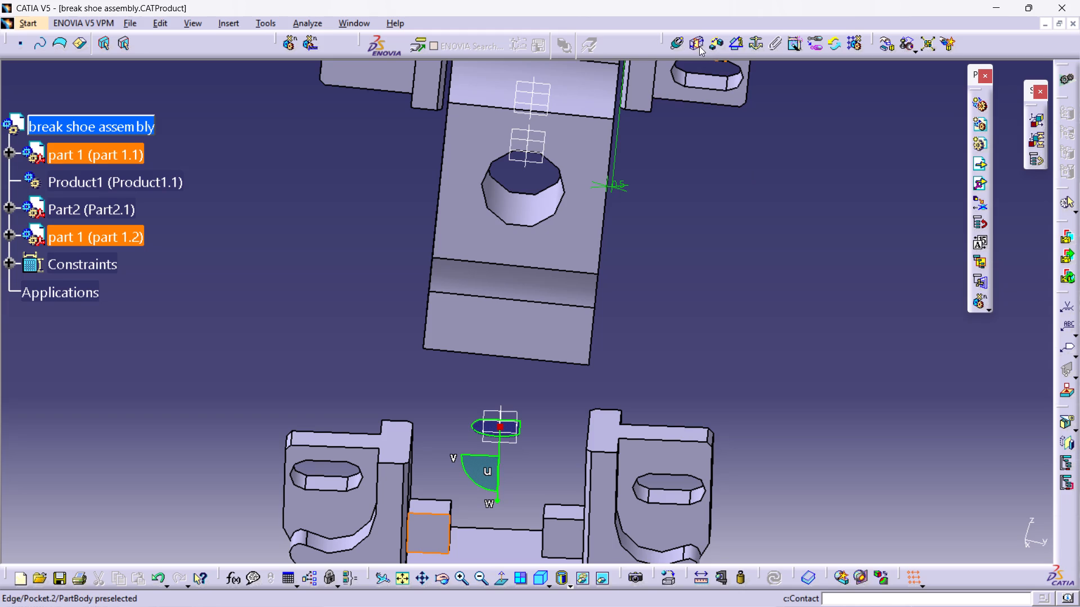
left_click(695, 45)
middle_click_drag(316, 324, 744, 321)
left_click(589, 320)
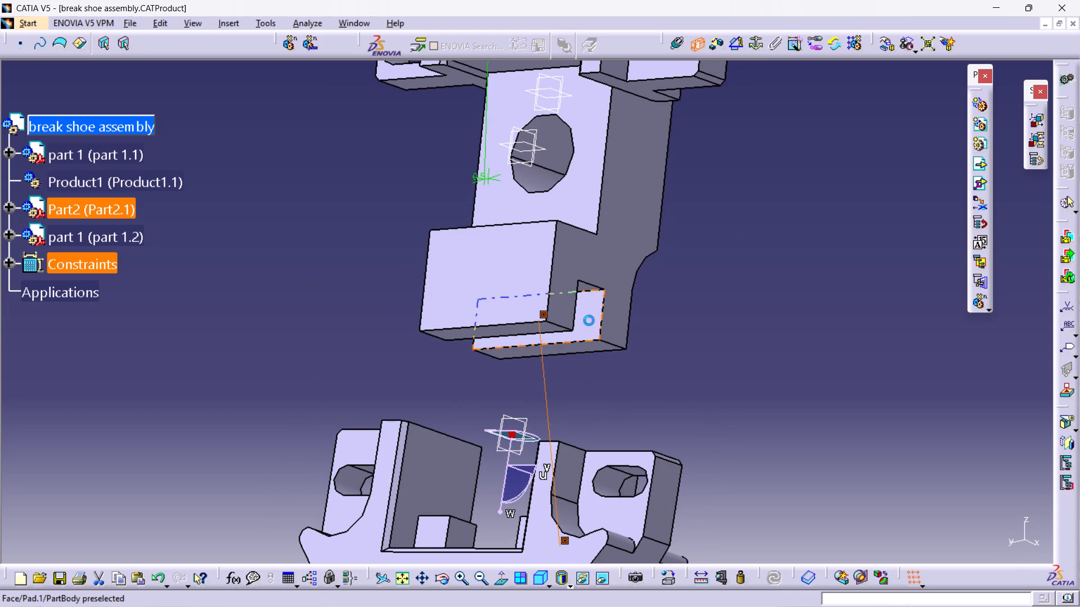
Add a contact constraint between the other recess block's face on the new part 1 instance and Part2's matching inner slot face.
middle_click_drag(745, 363, 857, 419)
left_click(695, 39)
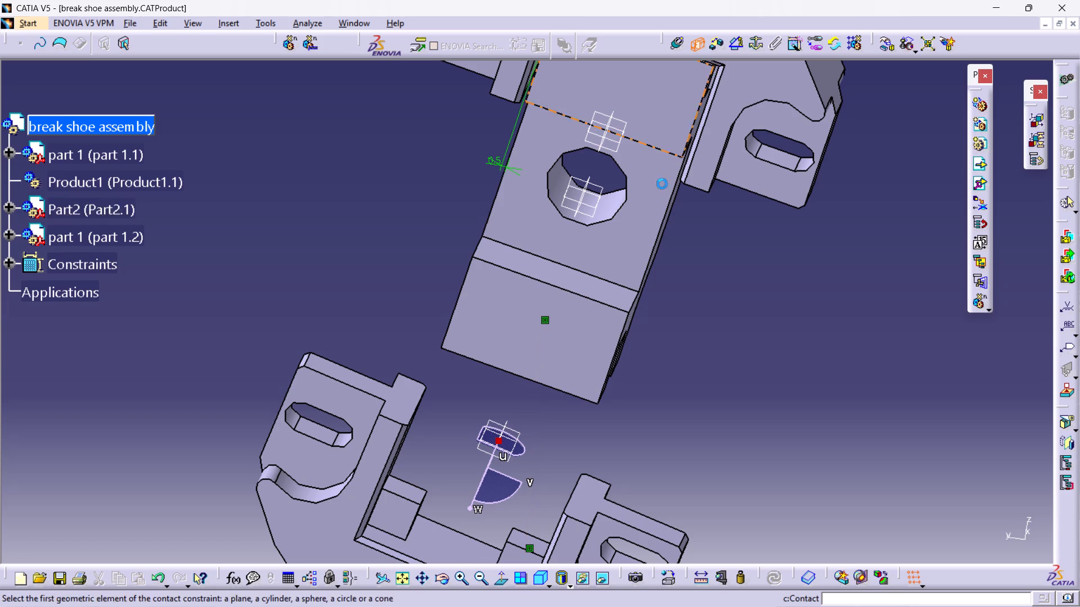
left_click(404, 514)
middle_click_drag(831, 458, 623, 467)
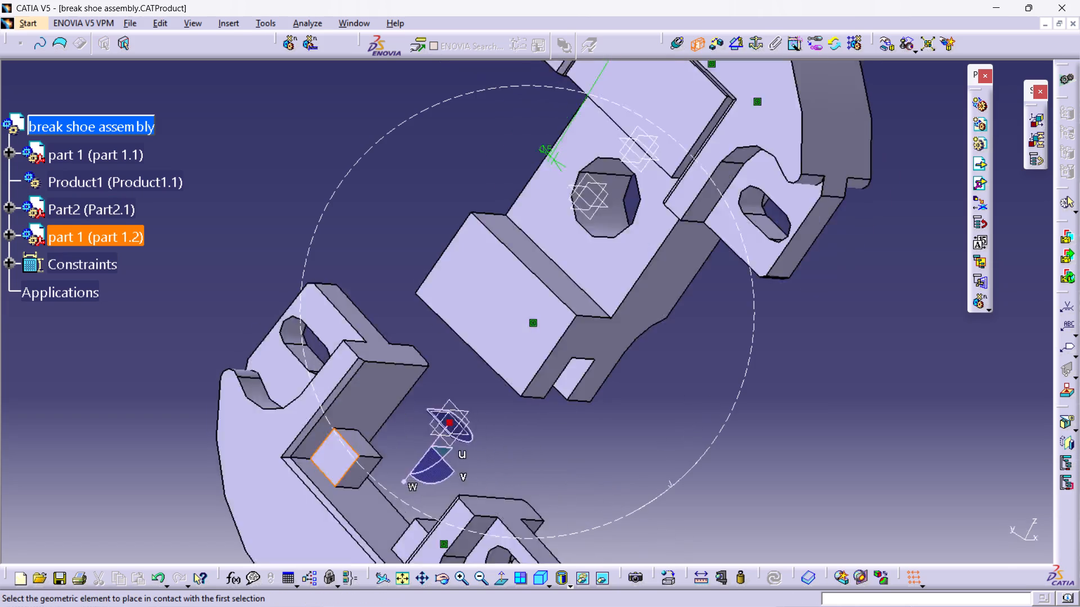
middle_click_drag(623, 467, 651, 328)
middle_click_drag(533, 210, 480, 239, "ctrl")
middle_click_drag(826, 391, 459, 342)
middle_click_drag(459, 344, 405, 257, "ctrl")
left_click(355, 323)
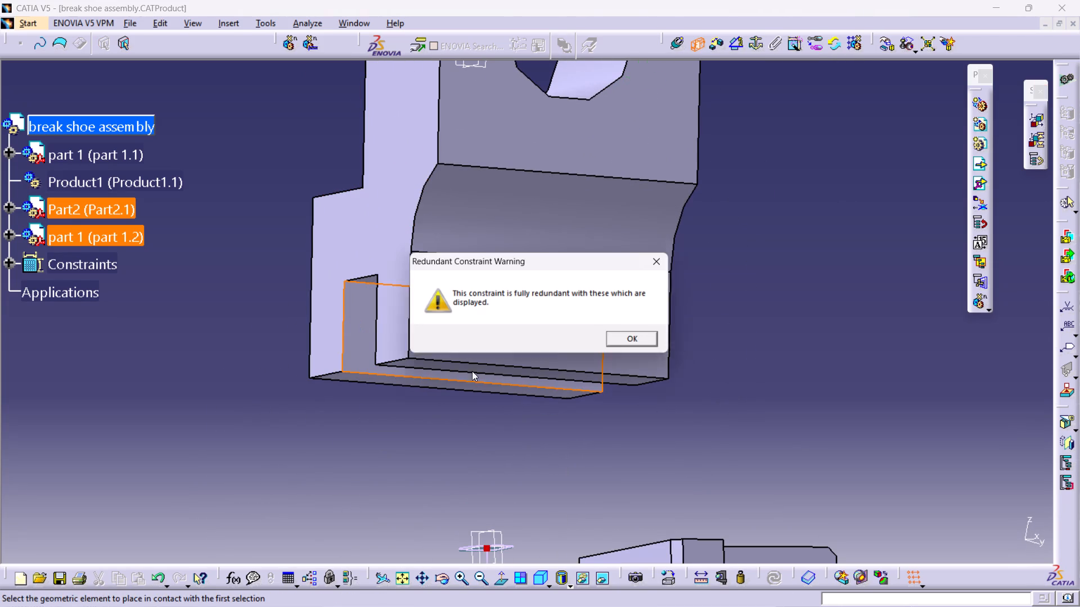
left_click(646, 345)
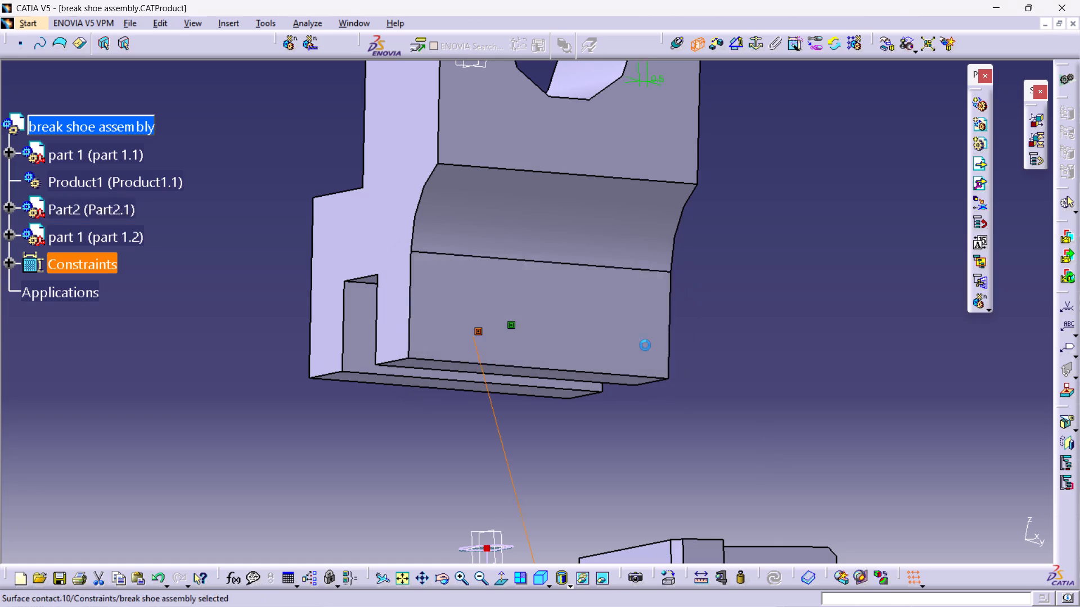
Add a contact constraint between the recess floor of the new part 1 instance and the end face of Part2.
middle_click_drag(345, 412, 493, 452)
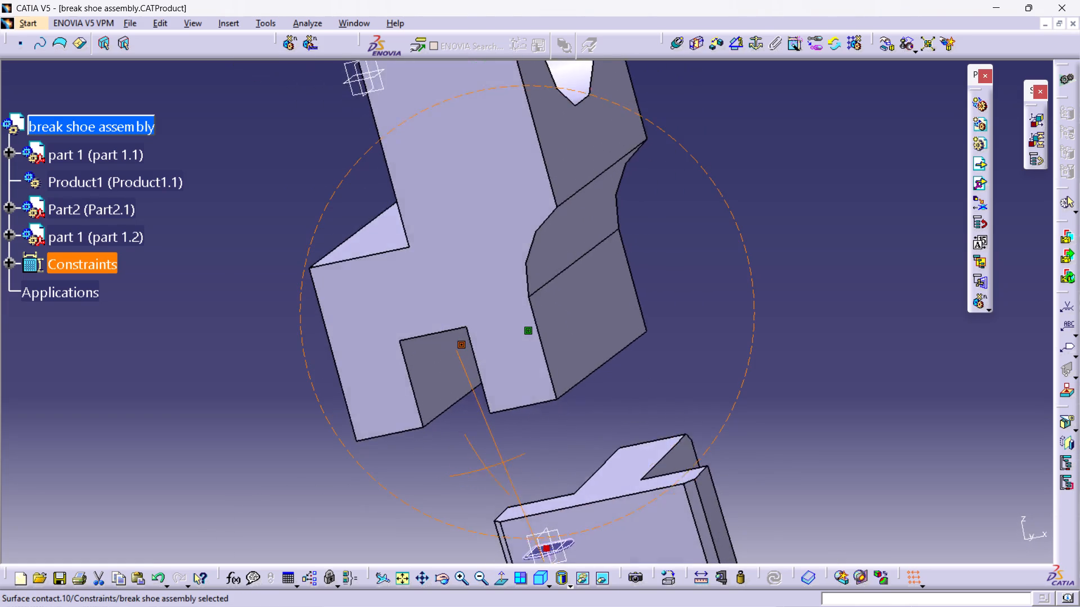
middle_click_drag(493, 452, 510, 441)
middle_click_drag(498, 469, 566, 330)
middle_click_drag(697, 426, 507, 505)
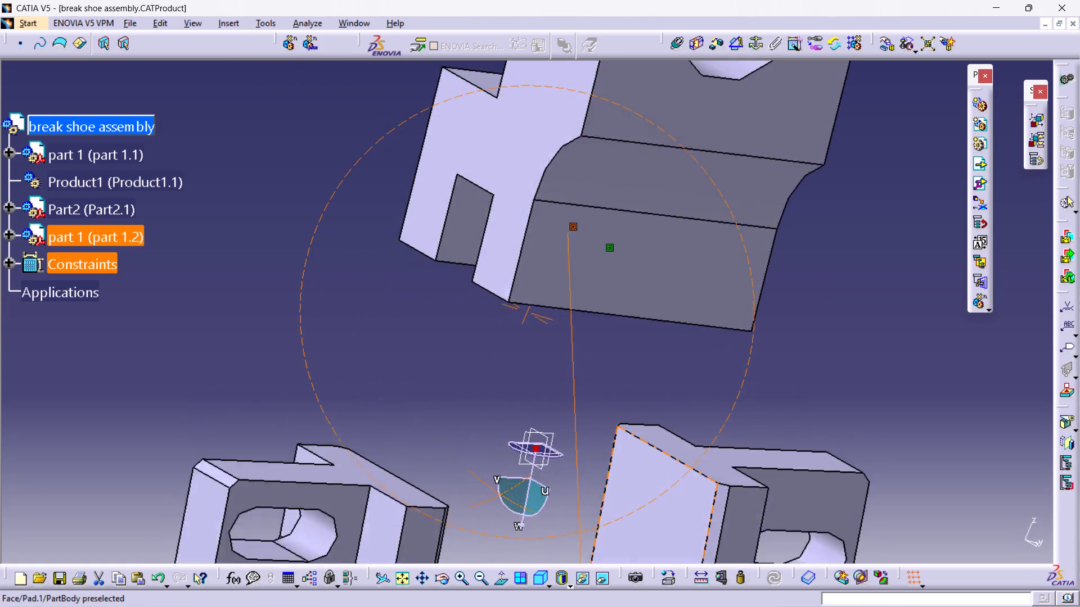
middle_click_drag(507, 505, 523, 517)
left_click(695, 49)
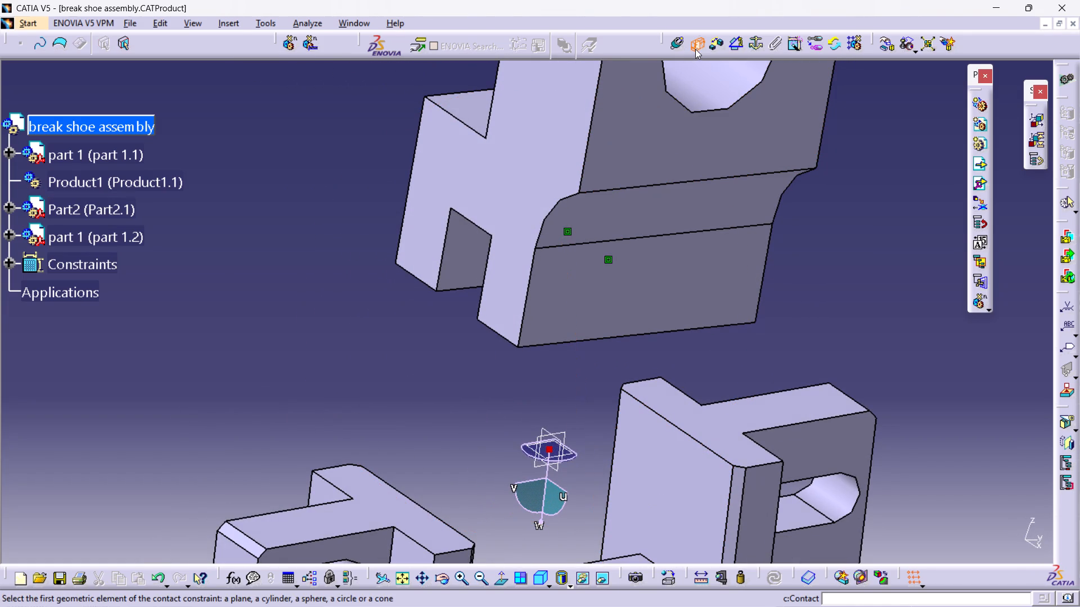
middle_click_drag(837, 305, 622, 368)
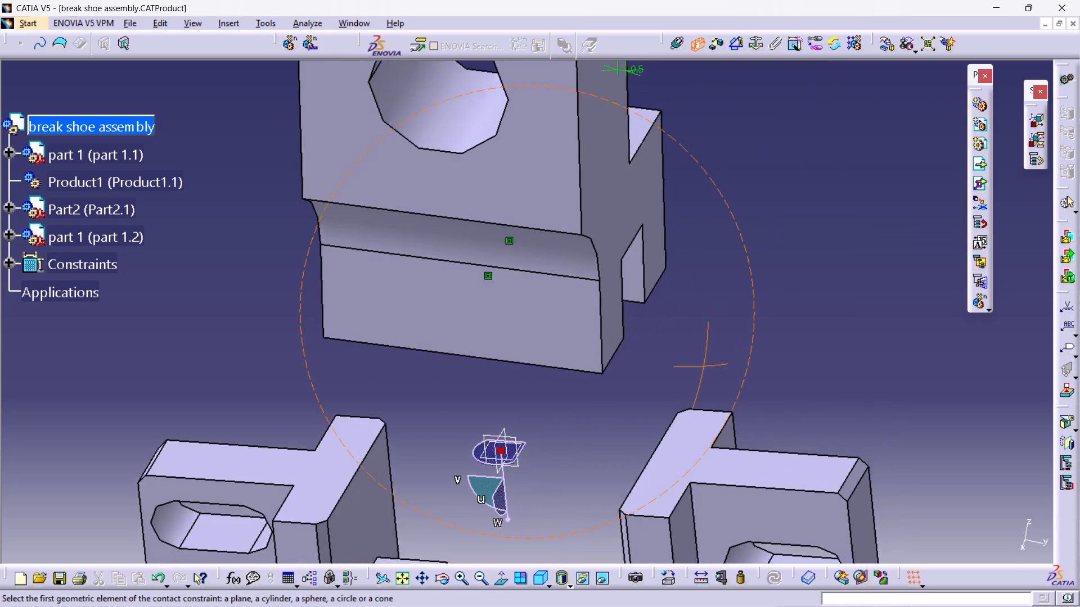
middle_click_drag(622, 368, 597, 438)
middle_click_drag(597, 439, 640, 307)
left_click(522, 491)
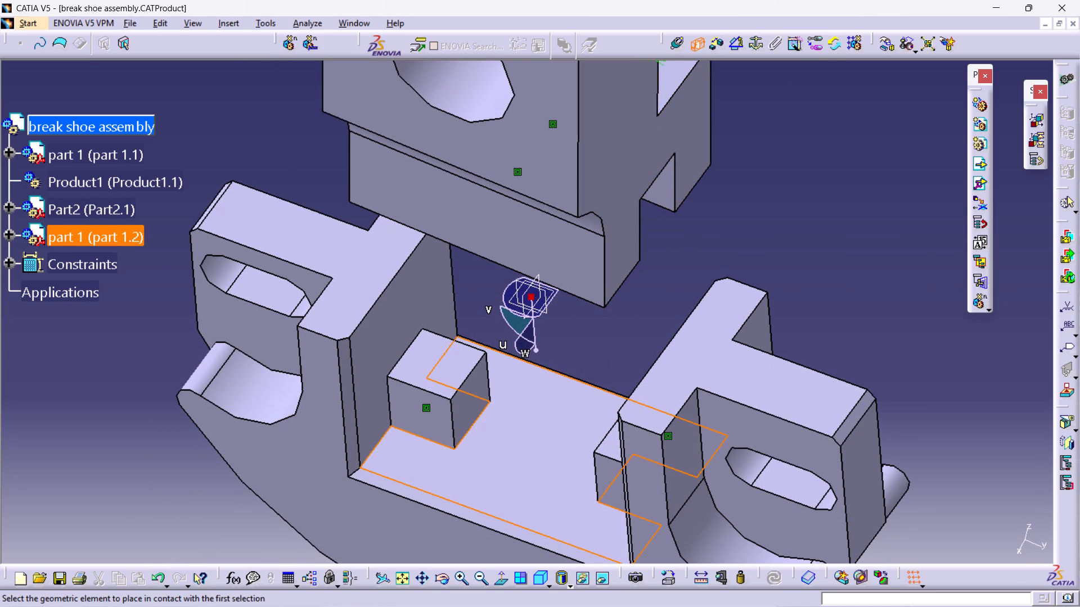
middle_click_drag(123, 393, 640, 343)
left_click(640, 321)
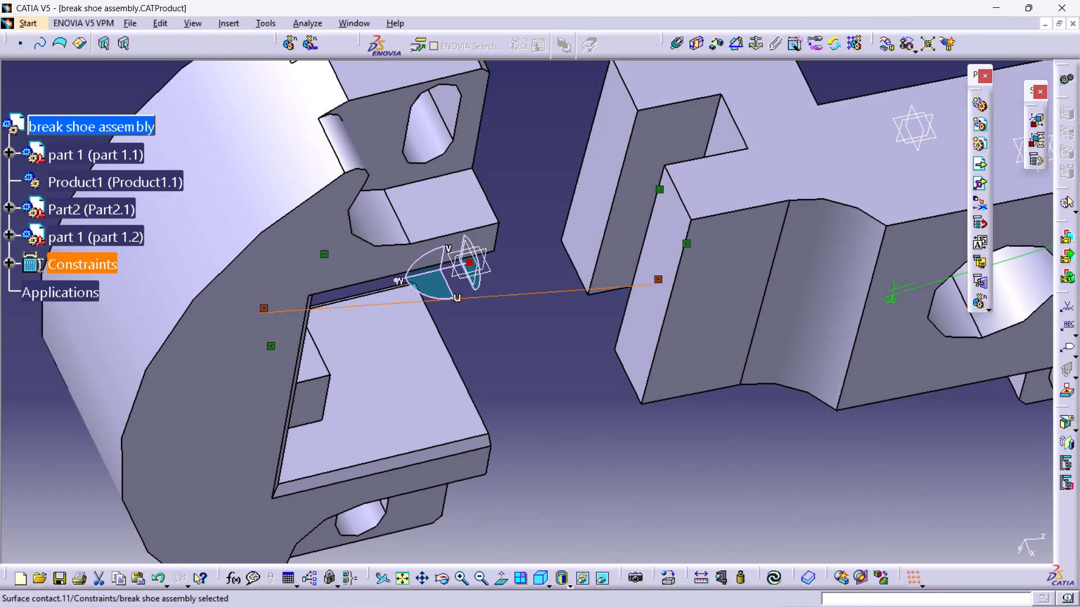
Add a 0.5 mm offset constraint between the new instance's recess side wall and Part2's side face, and update the assembly.
middle_click_drag(840, 502, 408, 460)
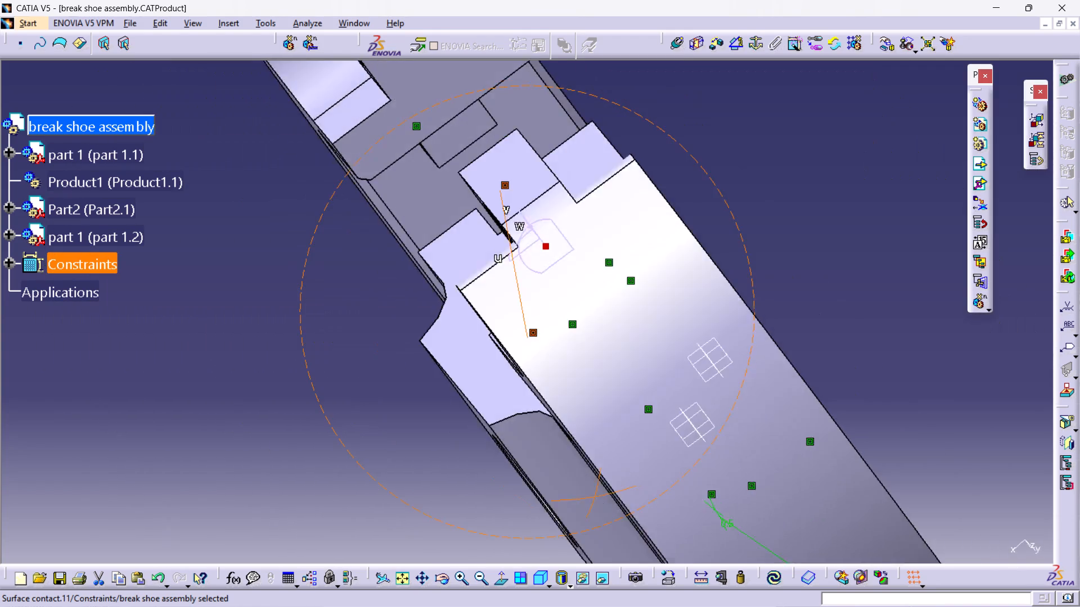
middle_click_drag(408, 460, 425, 291)
left_click(409, 320)
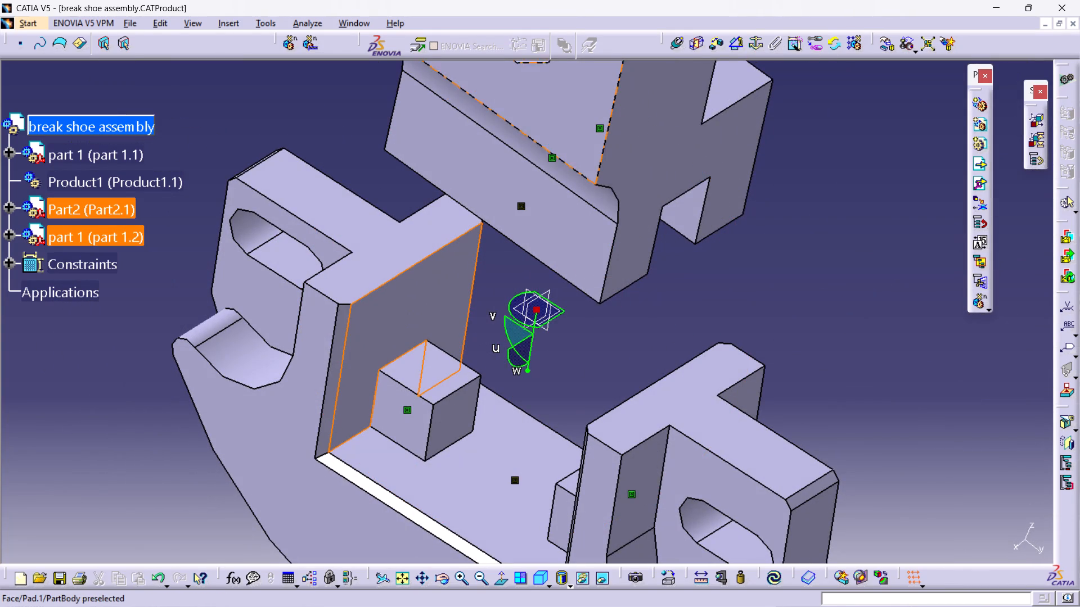
left_click(717, 43)
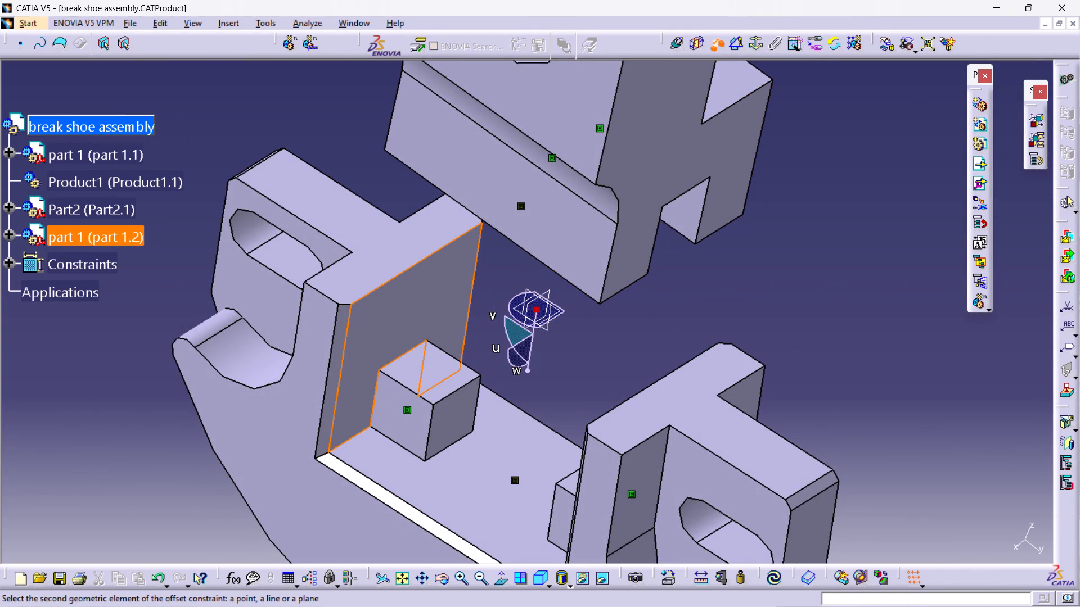
middle_click_drag(319, 161, 616, 257)
left_click(699, 205)
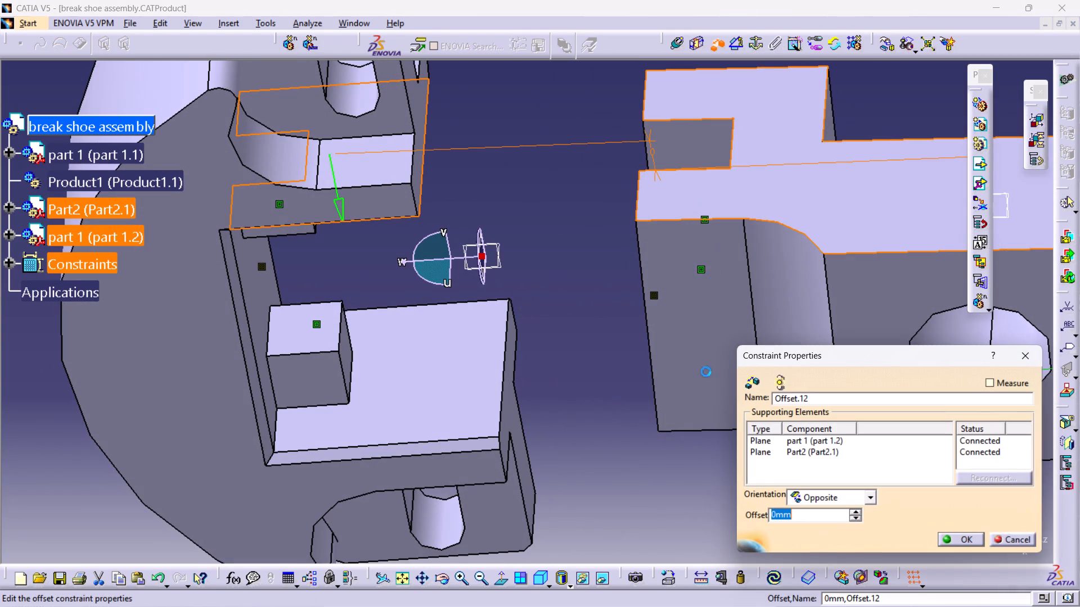
type("0.5")
left_click(951, 532)
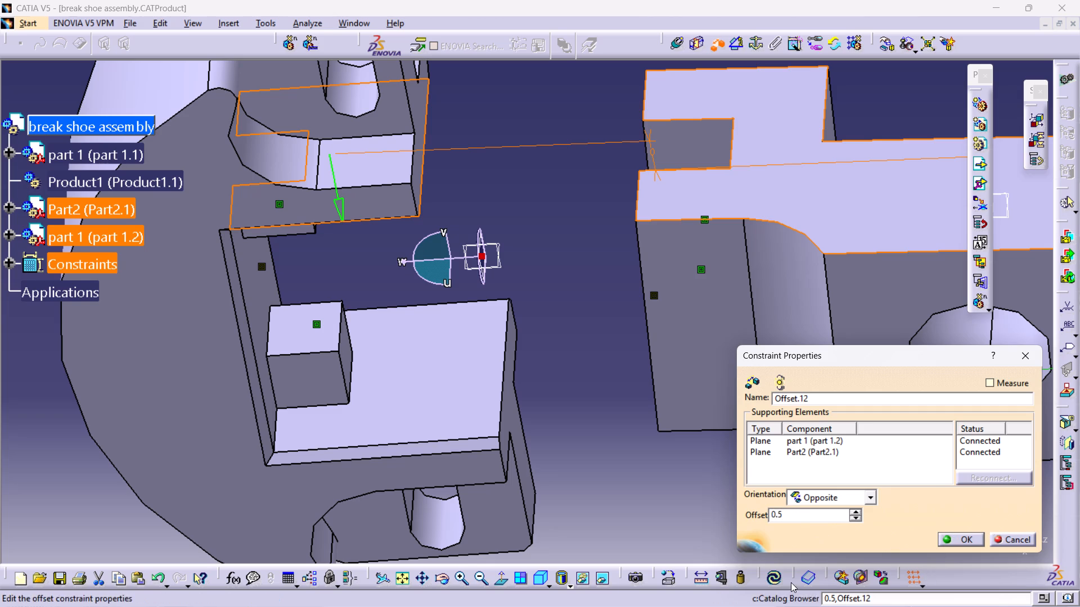
left_click(961, 538)
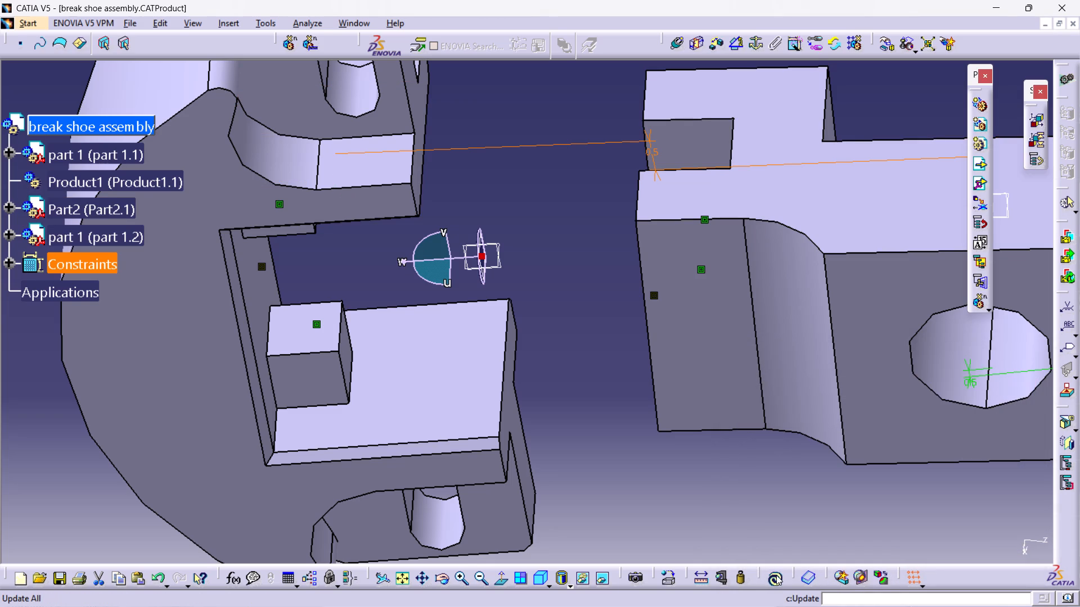
left_click(771, 577)
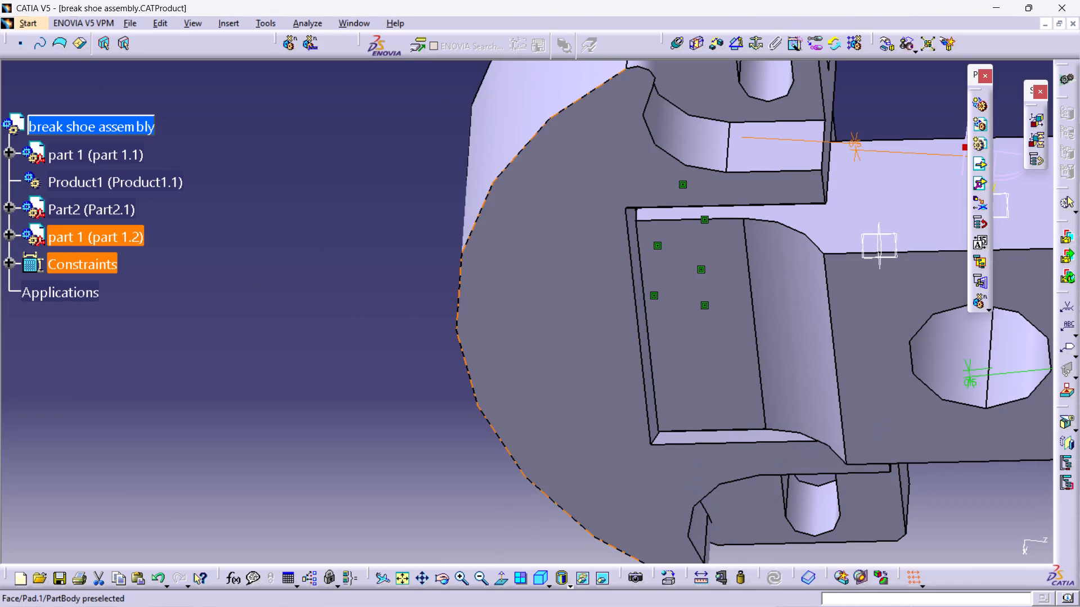
Examine the assembly from several sides to check how both part 1 instances seat on Part2.
middle_click_drag(347, 387, 334, 474, "ctrl")
middle_click_drag(290, 420, 290, 420)
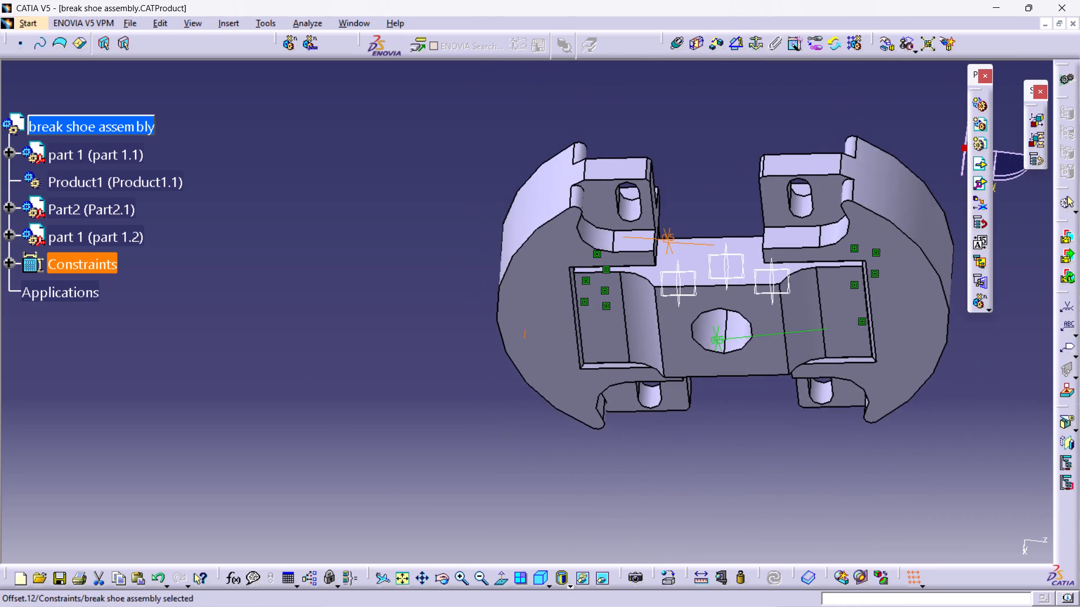
middle_click_drag(290, 420, 361, 403)
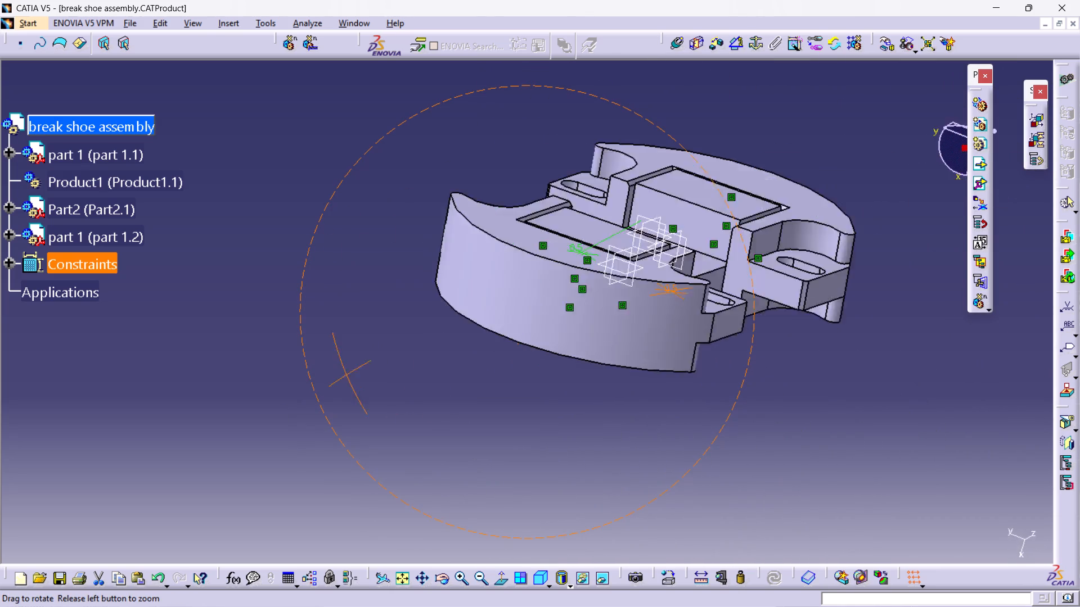
middle_click_drag(361, 403, 615, 396)
middle_click_drag(158, 395, 455, 205)
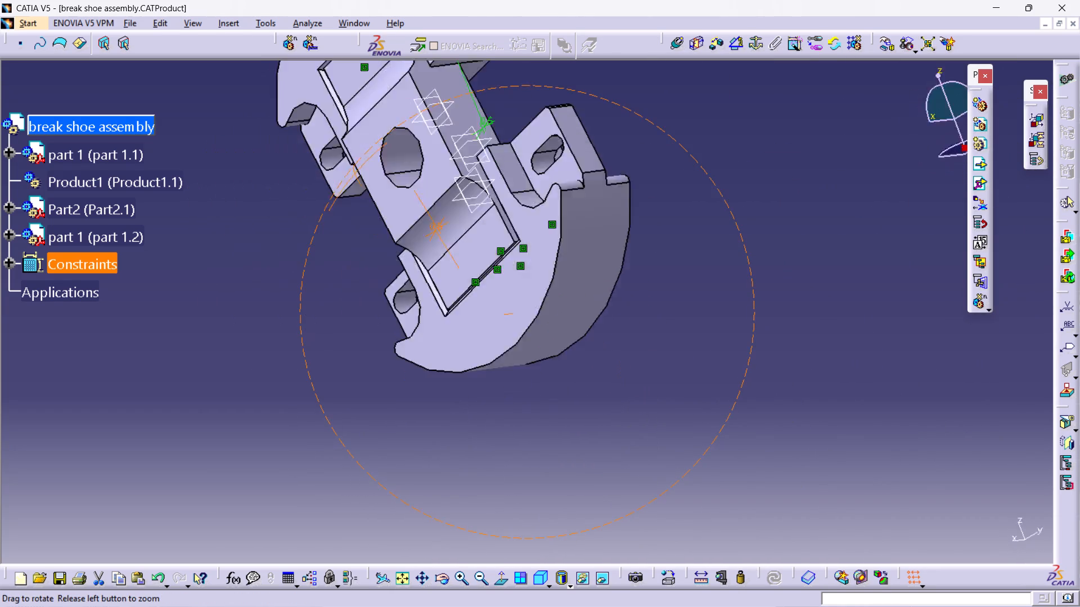
middle_click_drag(455, 205, 523, 339)
middle_click_drag(682, 241, 703, 433)
middle_click_drag(127, 309, 421, 254)
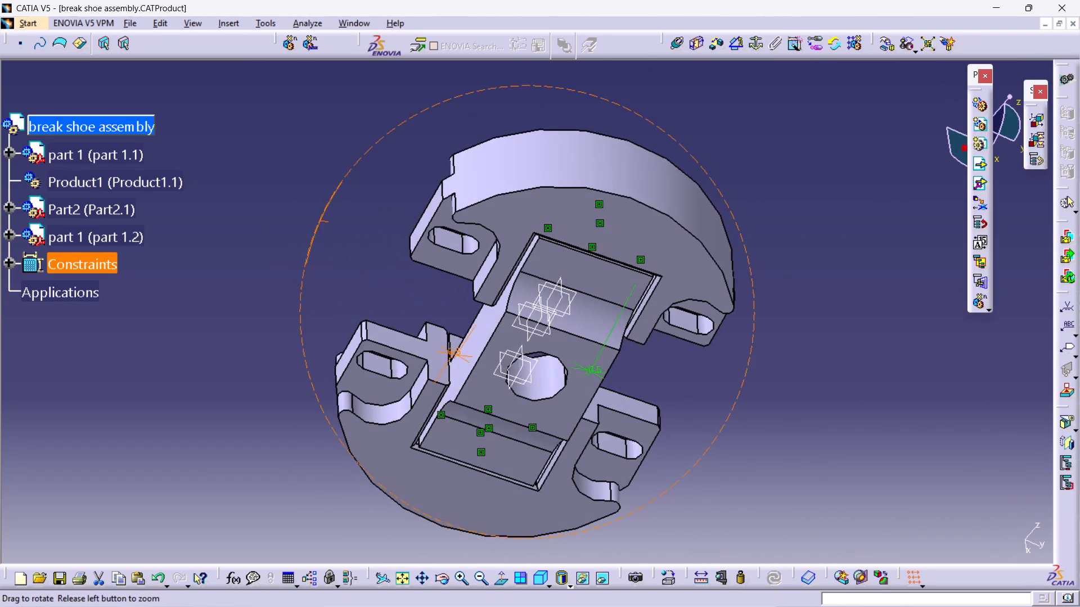
middle_click_drag(421, 254, 410, 215)
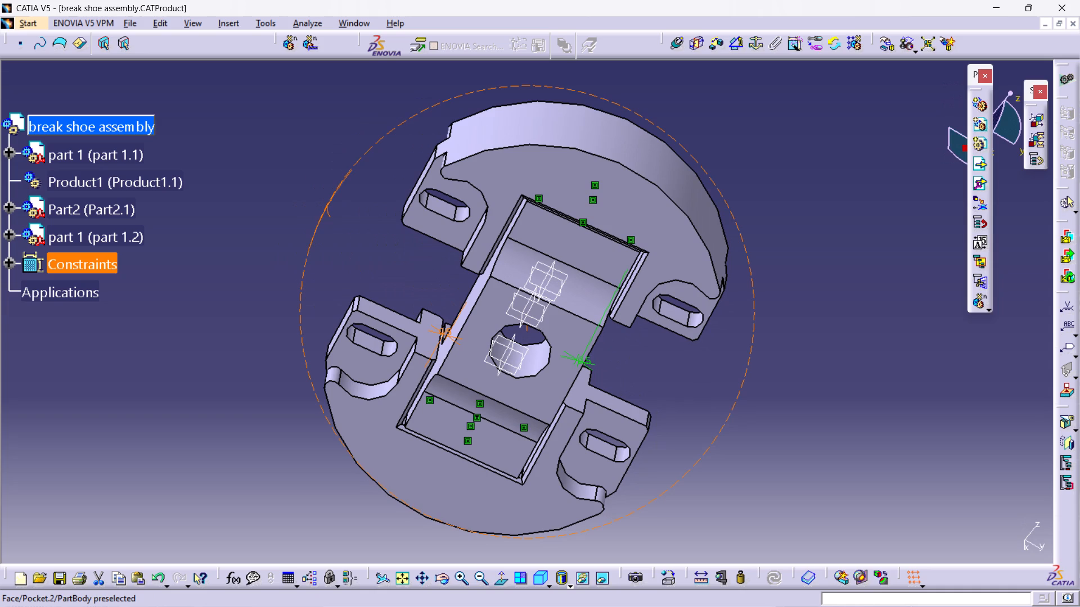
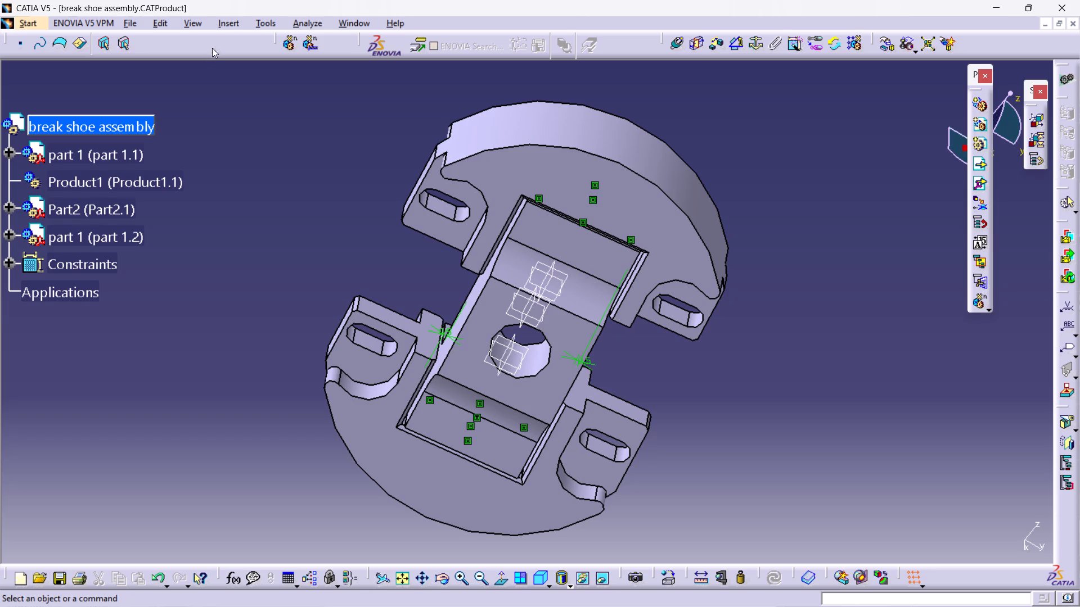
Insert the existing component Part3 from the break shoe folder into break shoe assembly.
left_click(118, 128)
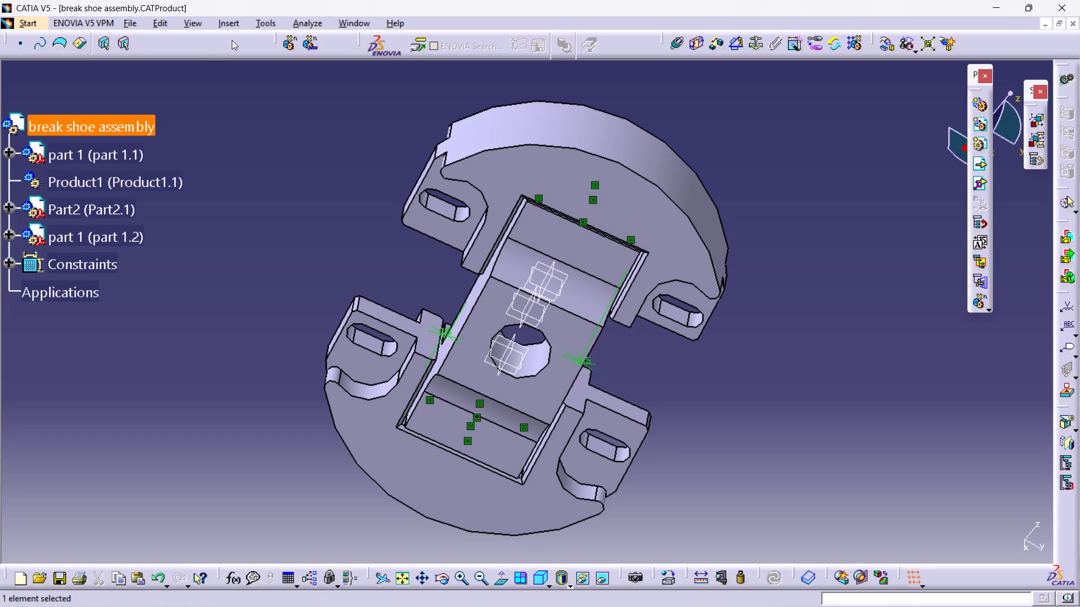
left_click(229, 26)
left_click(242, 270)
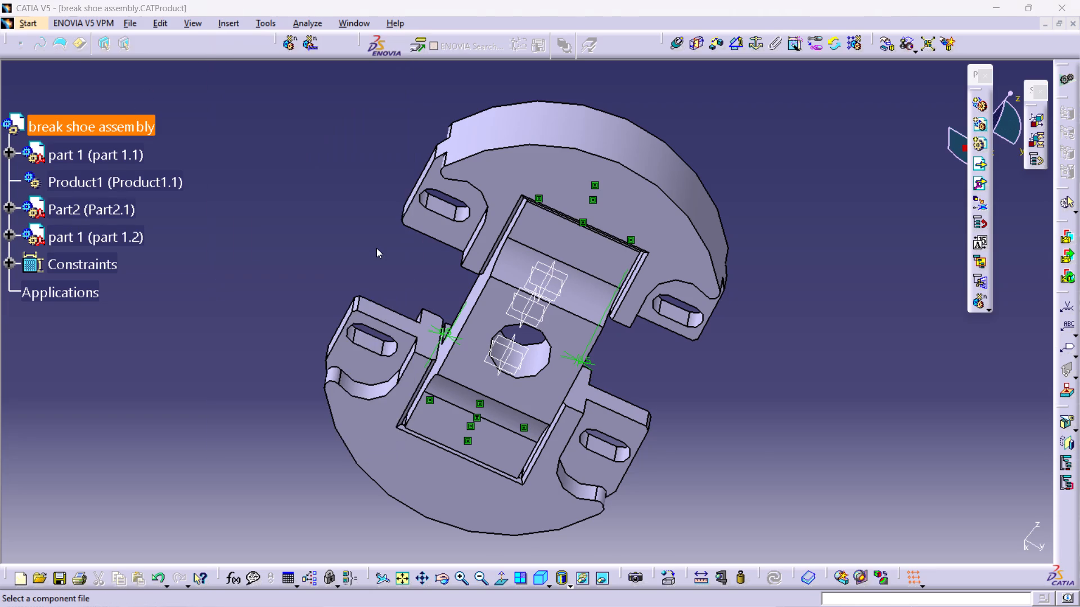
scroll(475, 304, "down", 5)
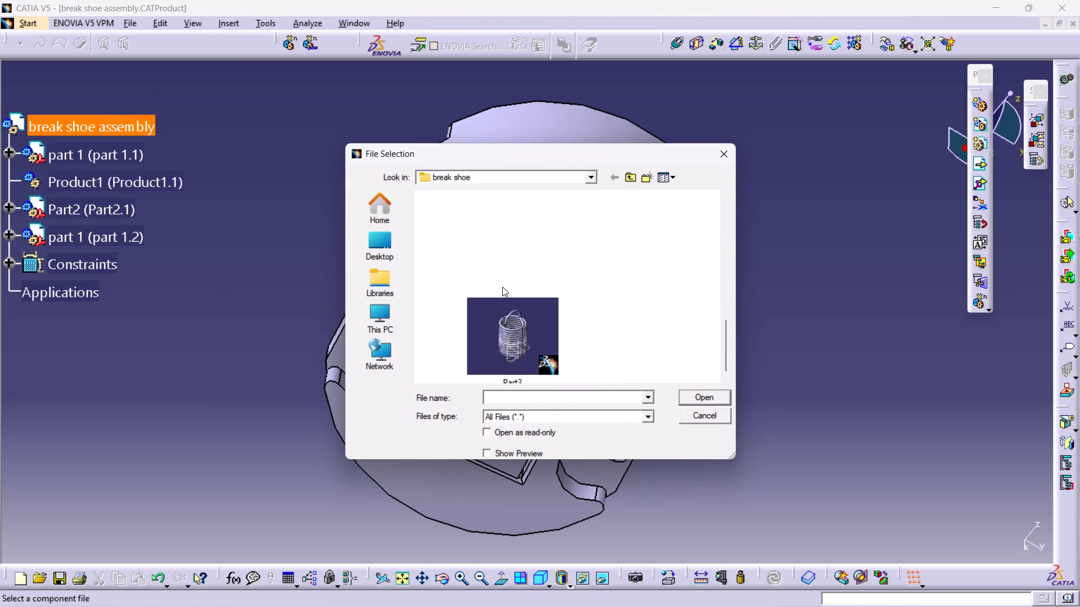
left_click(501, 345)
left_click(696, 396)
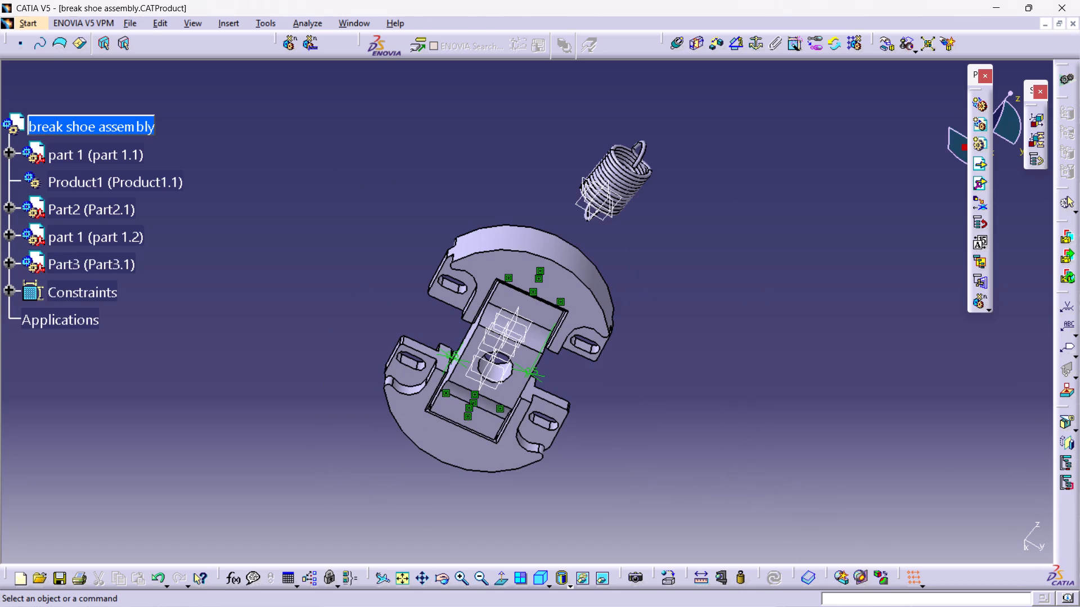
Move the Part3 spring from beyond the upper shoe to just outside the lower shoe's curved edge.
left_click(620, 180)
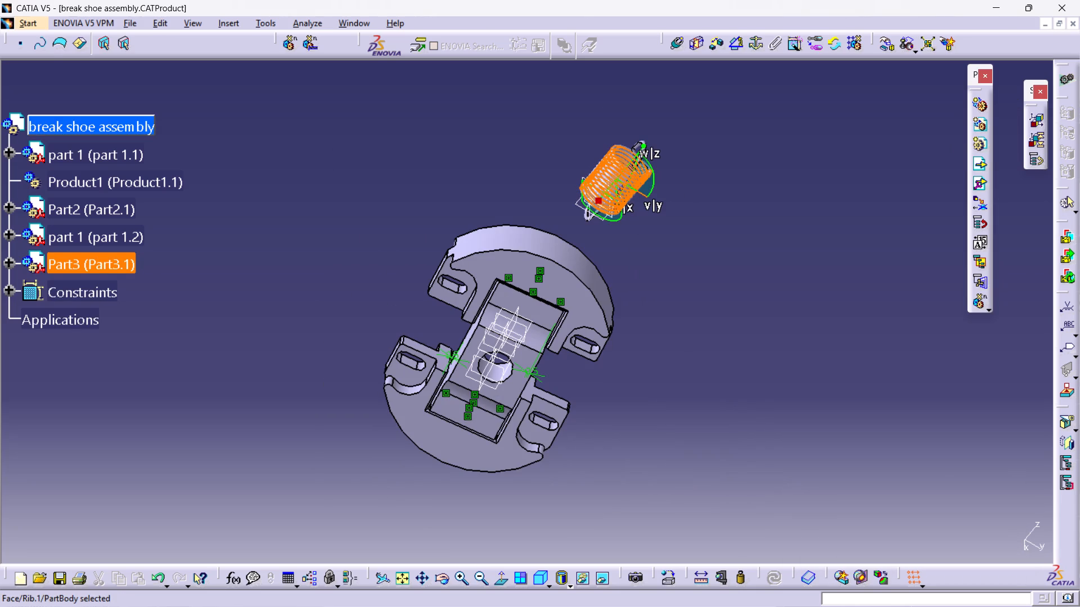
left_click_drag(619, 175, 328, 406)
left_click(328, 406)
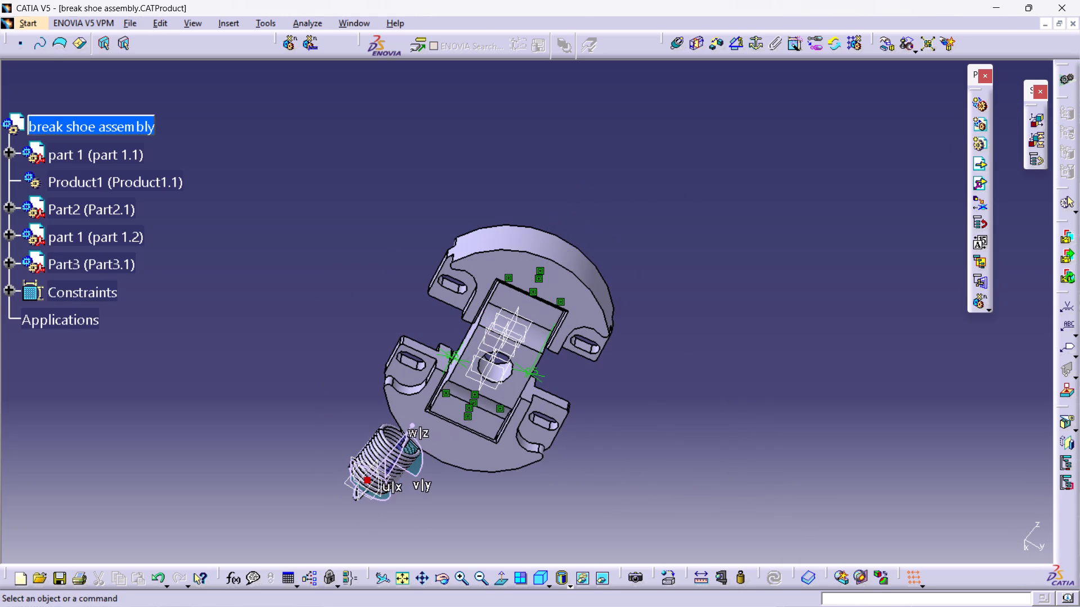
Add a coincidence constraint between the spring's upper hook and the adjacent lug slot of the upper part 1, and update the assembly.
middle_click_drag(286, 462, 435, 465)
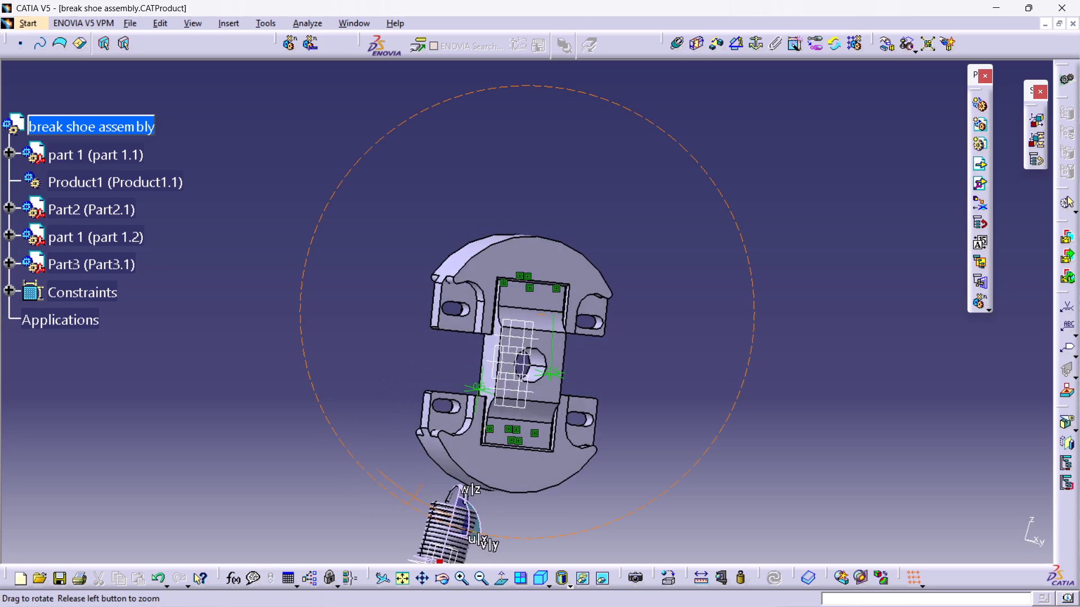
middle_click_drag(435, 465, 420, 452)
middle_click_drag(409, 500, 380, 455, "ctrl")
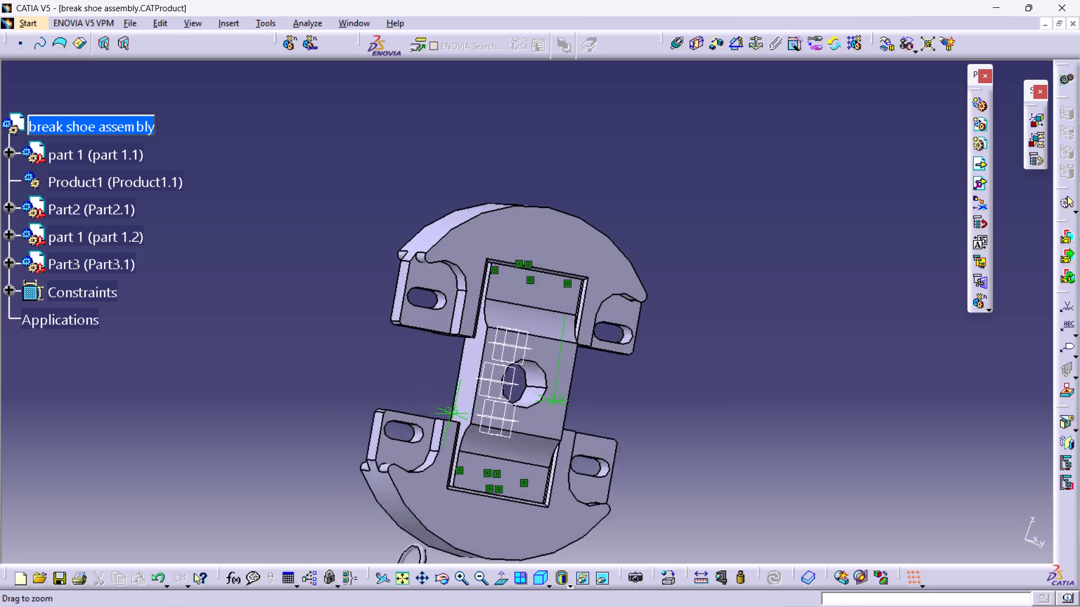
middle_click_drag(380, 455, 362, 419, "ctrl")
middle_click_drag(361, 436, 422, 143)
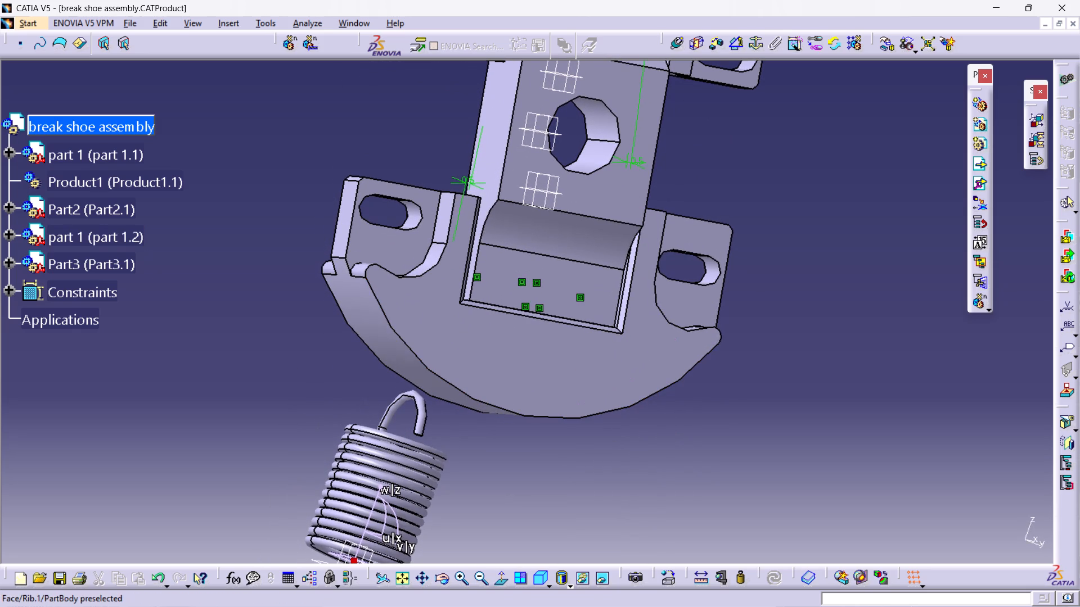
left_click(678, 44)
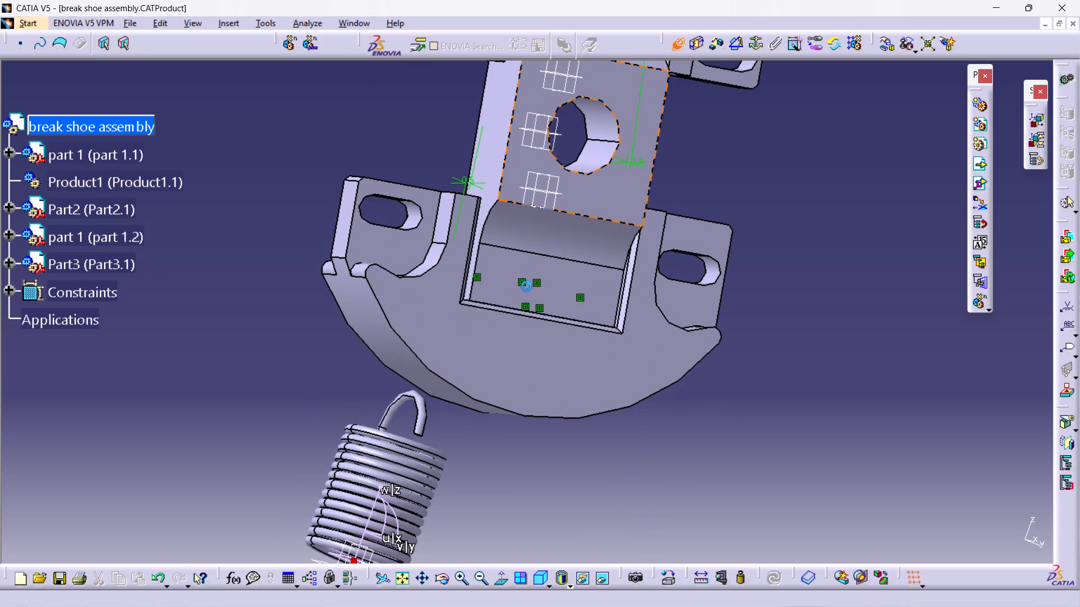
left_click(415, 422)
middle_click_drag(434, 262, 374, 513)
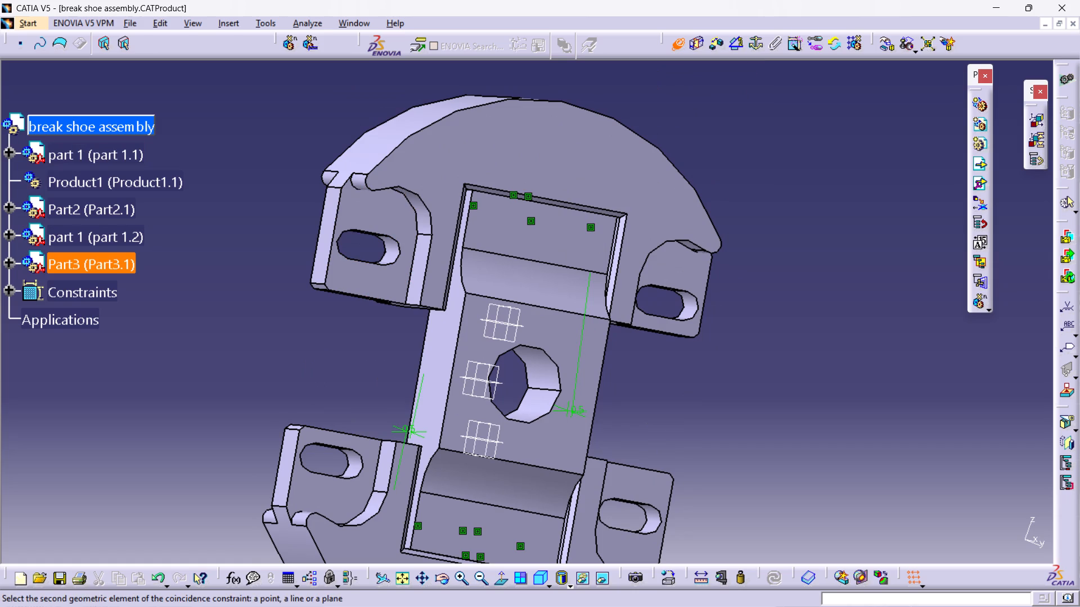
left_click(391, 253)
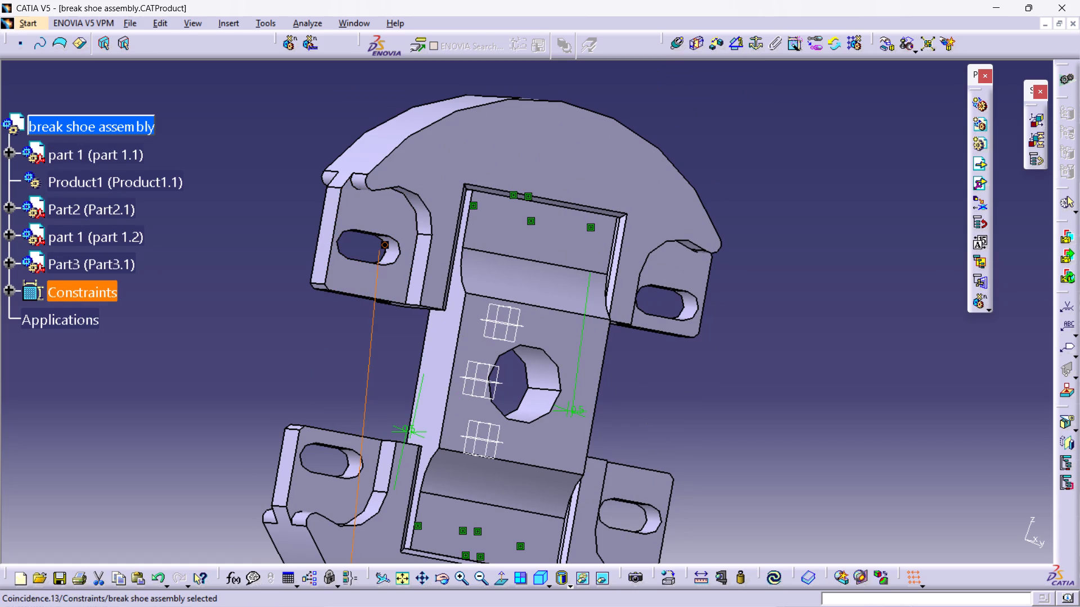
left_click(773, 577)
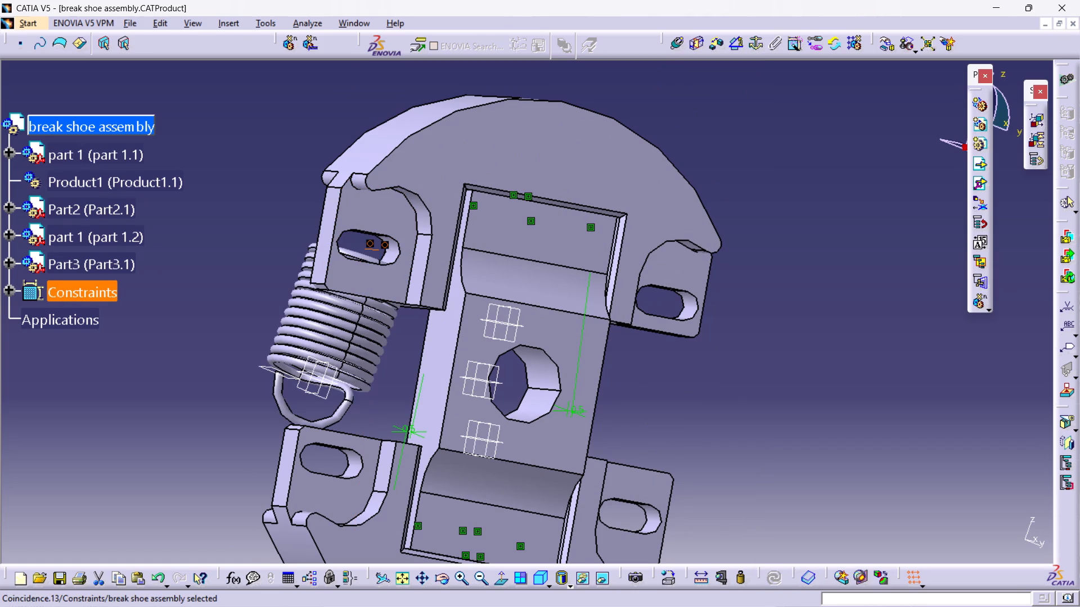
Examine from several sides how the spring sits relative to the upper shoe's slot and Part2.
middle_click_drag(784, 467, 947, 341)
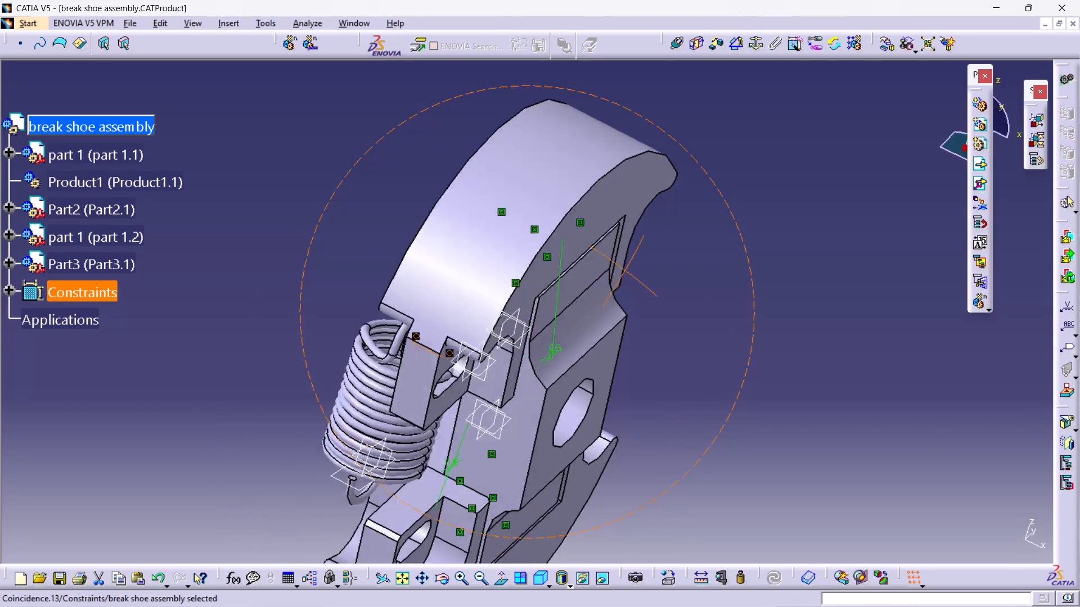
middle_click_drag(947, 341, 644, 292)
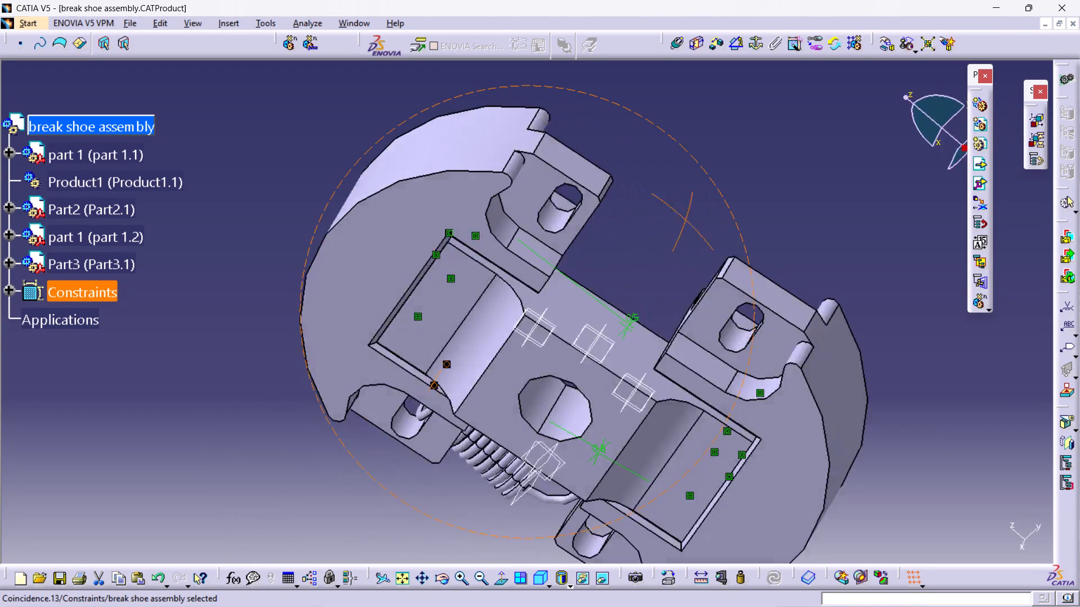
middle_click_drag(644, 292, 559, 338)
middle_click_drag(552, 327, 548, 312, "ctrl")
middle_click_drag(587, 214, 597, 212, "ctrl")
middle_click_drag(597, 212, 605, 297, "ctrl")
middle_click_drag(434, 344, 521, 259)
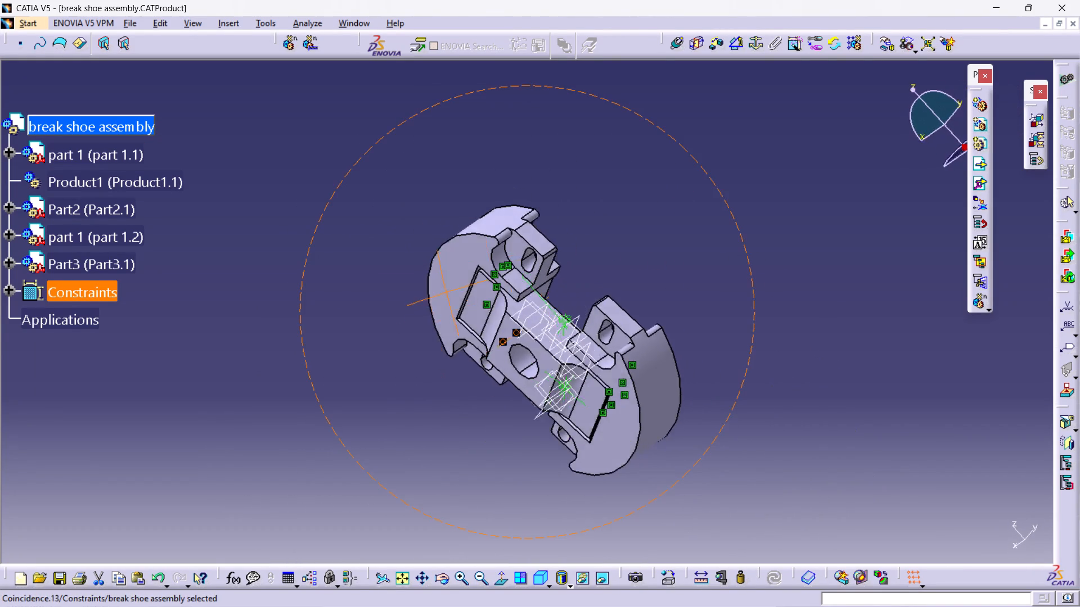
middle_click_drag(521, 259, 739, 396)
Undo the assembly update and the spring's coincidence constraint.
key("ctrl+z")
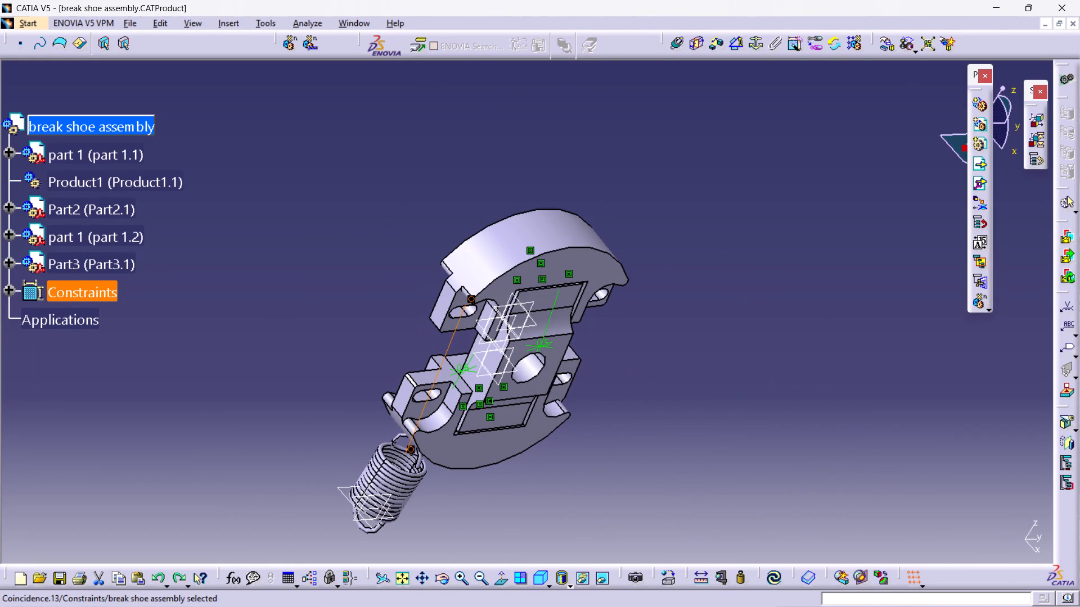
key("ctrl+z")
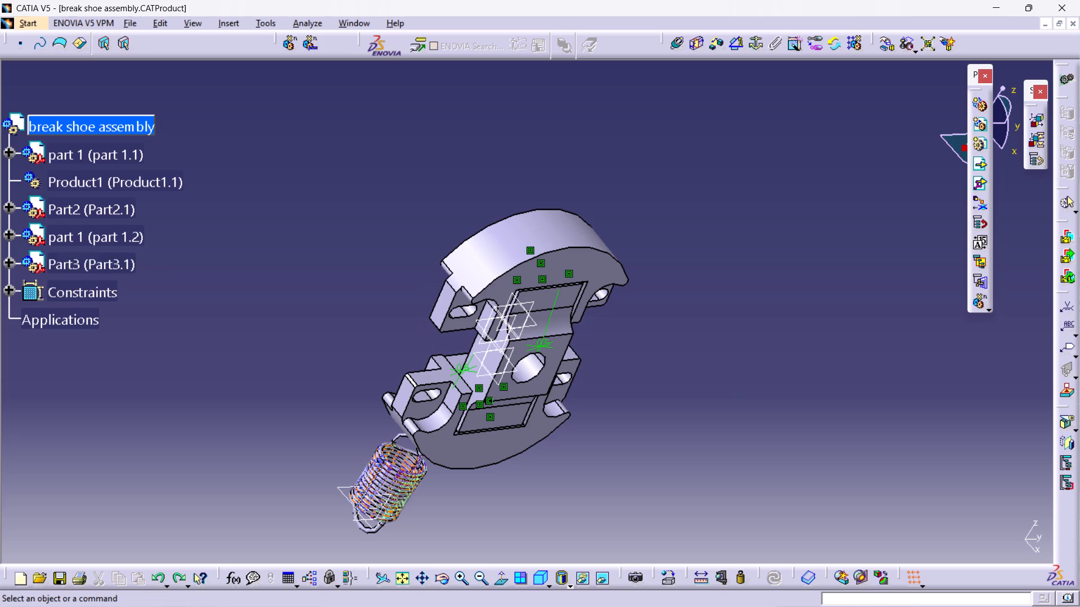
Rotate the Part3 spring until it stands upright, and turn it about 30° around its own axis.
left_click(416, 486)
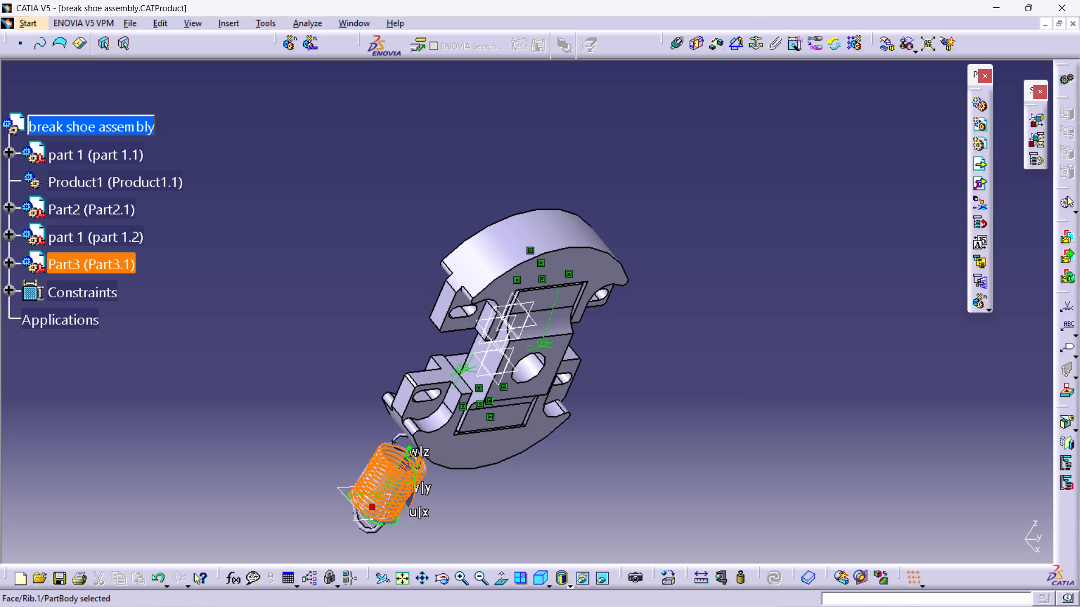
left_click_drag(413, 507, 393, 492)
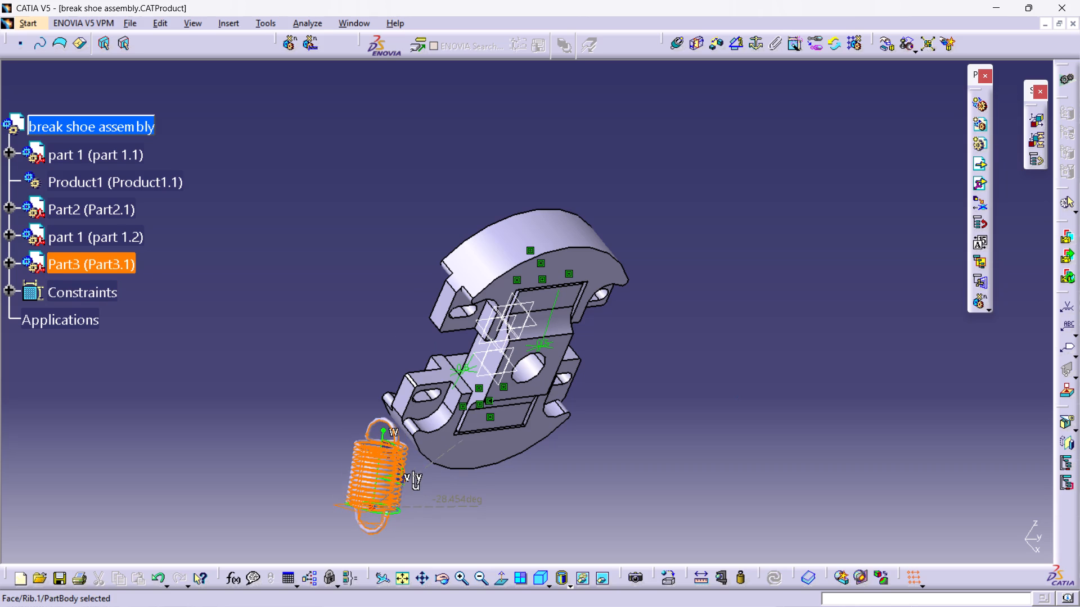
left_click_drag(393, 492, 393, 492)
left_click_drag(398, 514, 374, 520)
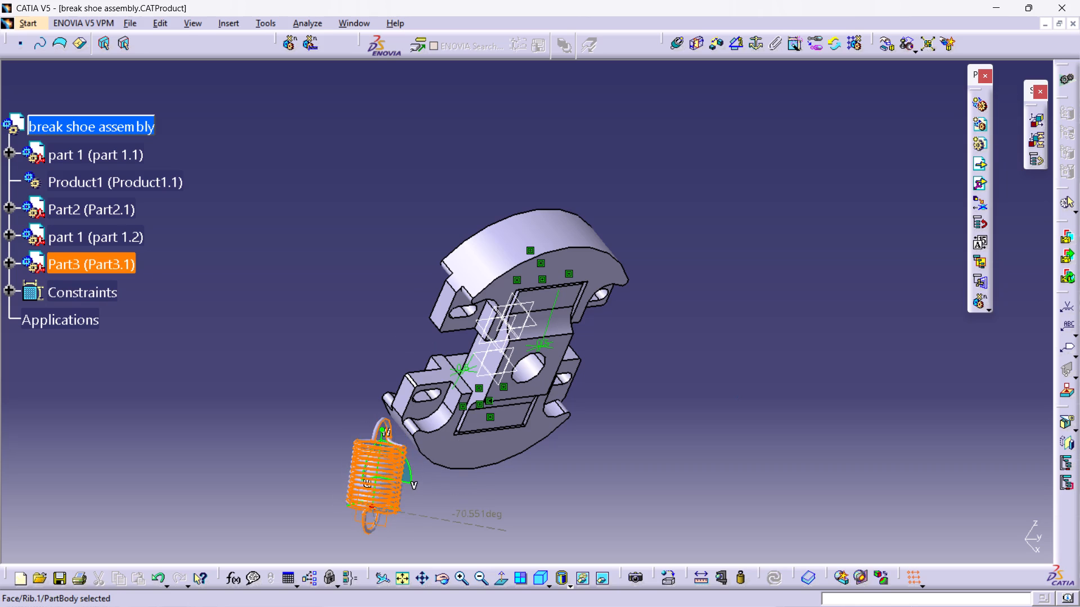
left_click_drag(374, 520, 174, 495)
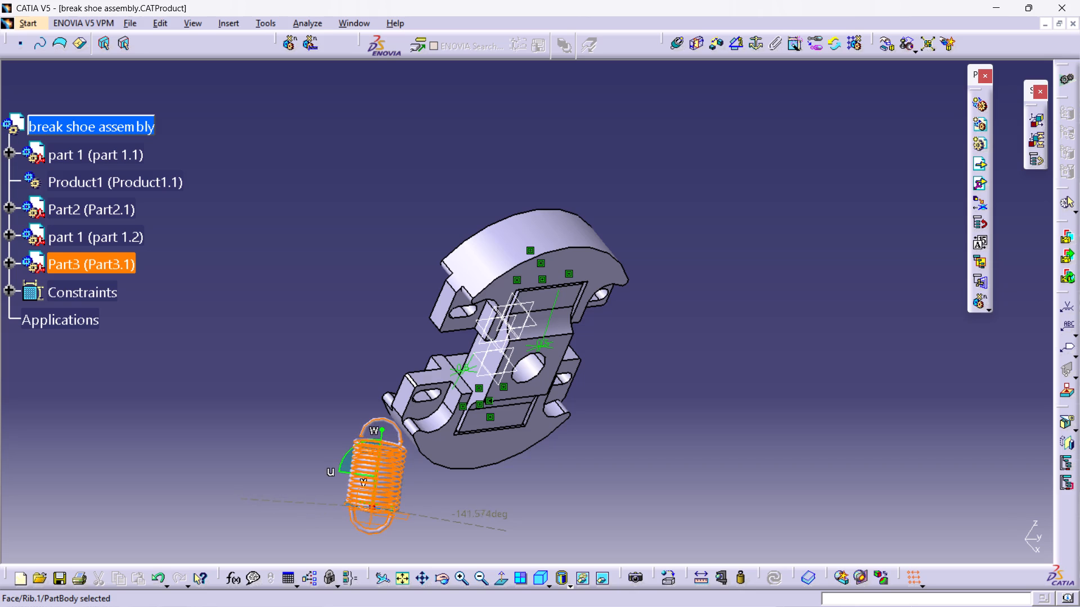
left_click_drag(174, 495, 384, 508)
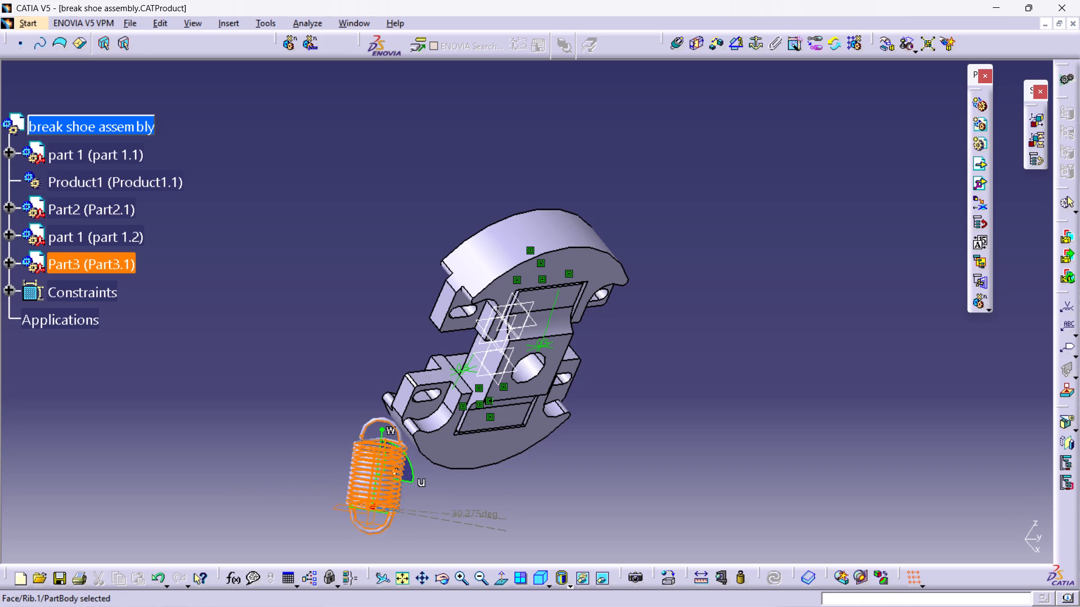
left_click_drag(384, 508, 384, 509)
left_click(507, 537)
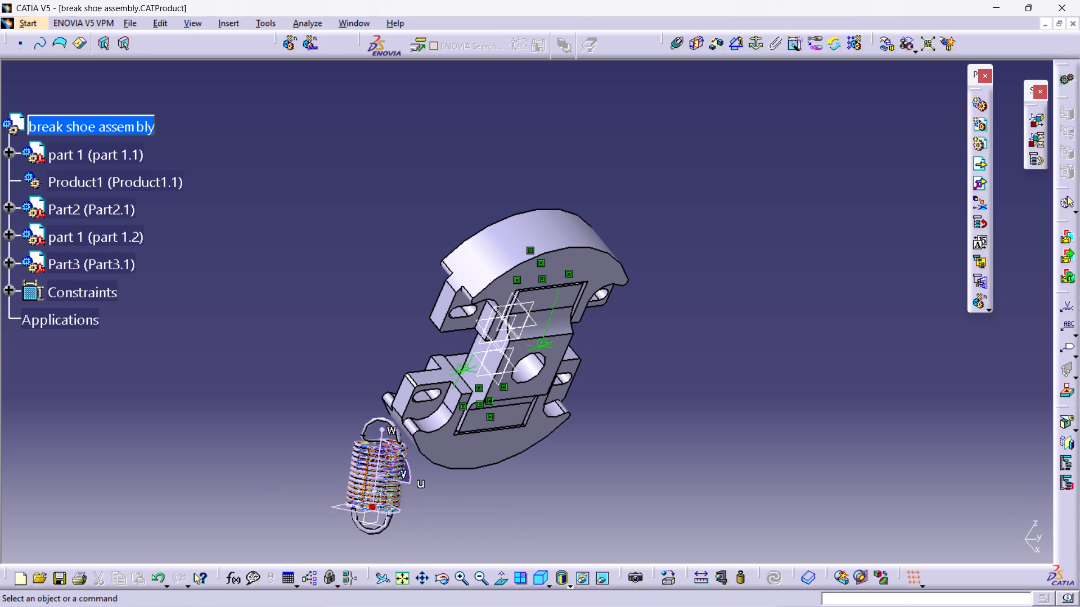
Move the upright Part3 spring up alongside the gap between the two part 1 lugs.
left_click(367, 478)
left_click_drag(375, 478, 393, 409)
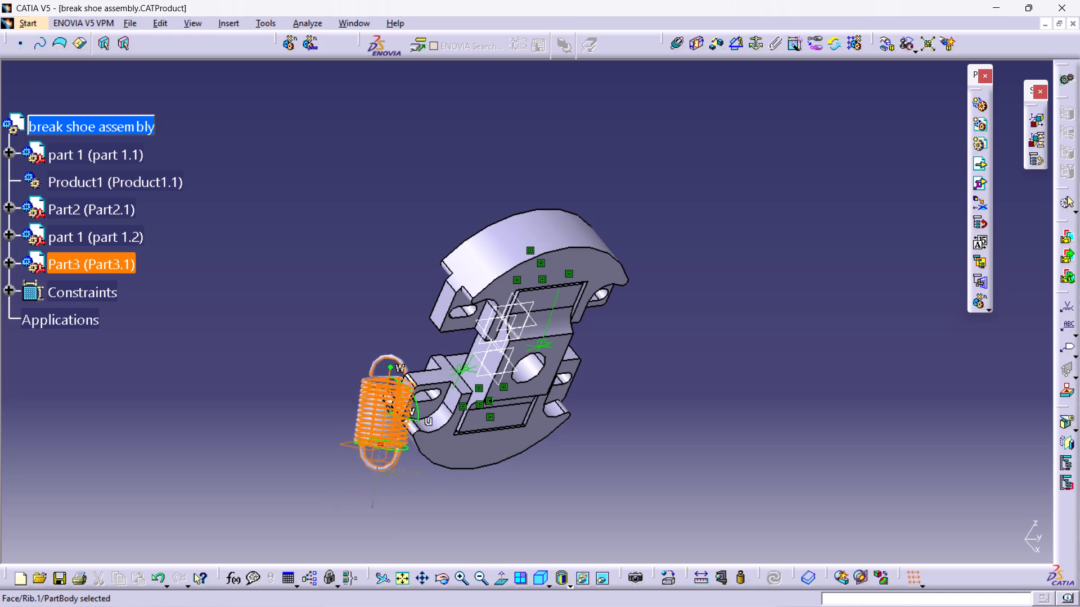
left_click_drag(393, 409, 433, 329)
Adjust the Part3 spring's tilt freehand relative to the two shoes.
middle_click_drag(238, 370, 370, 381, "ctrl")
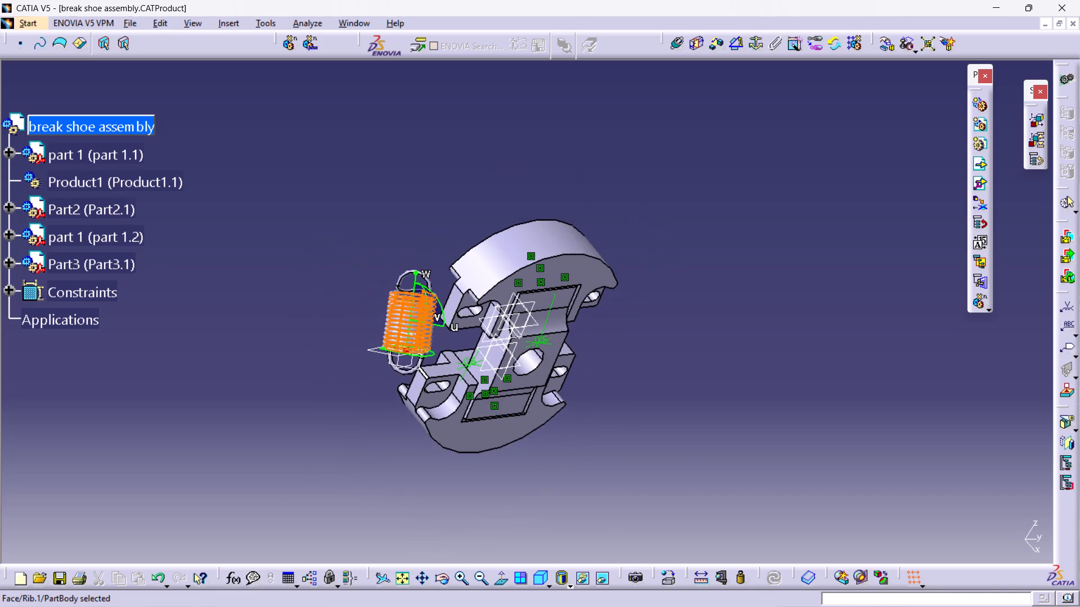
middle_click_drag(312, 402, 489, 422)
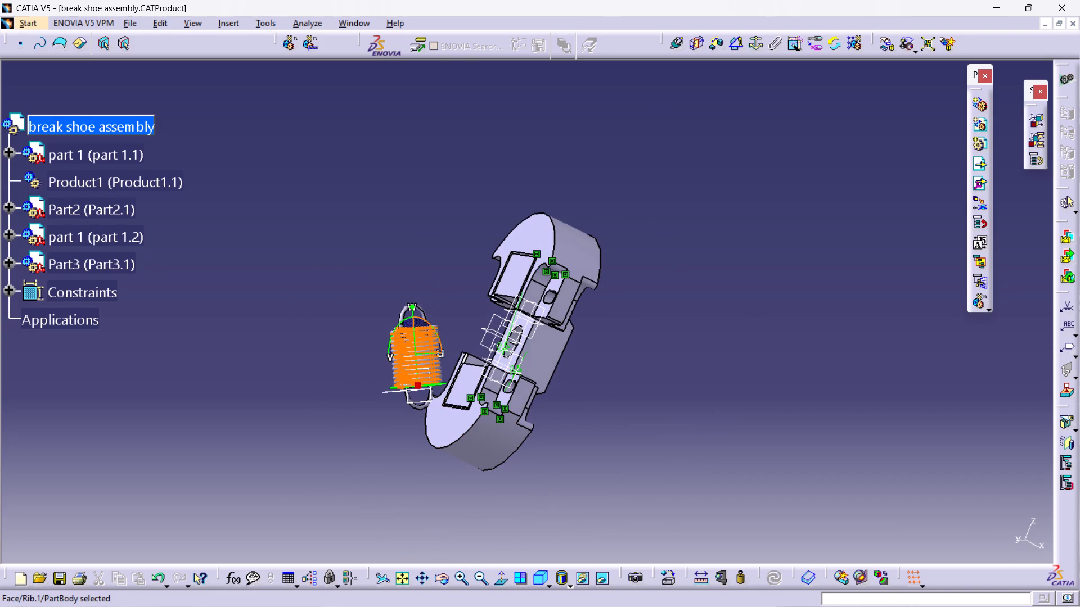
left_click_drag(413, 307, 438, 315)
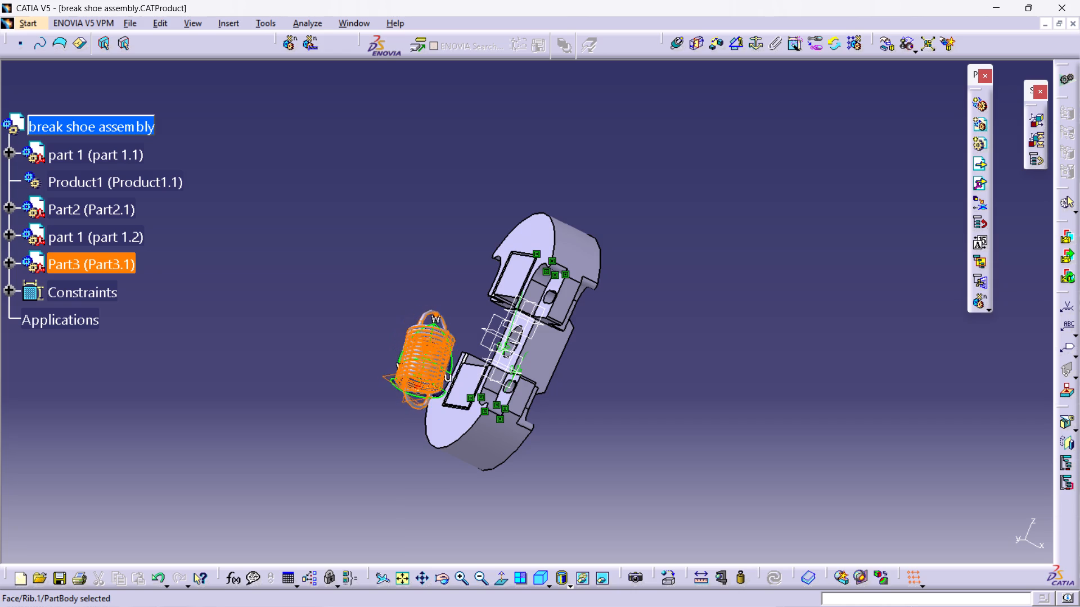
left_click_drag(438, 315, 476, 270)
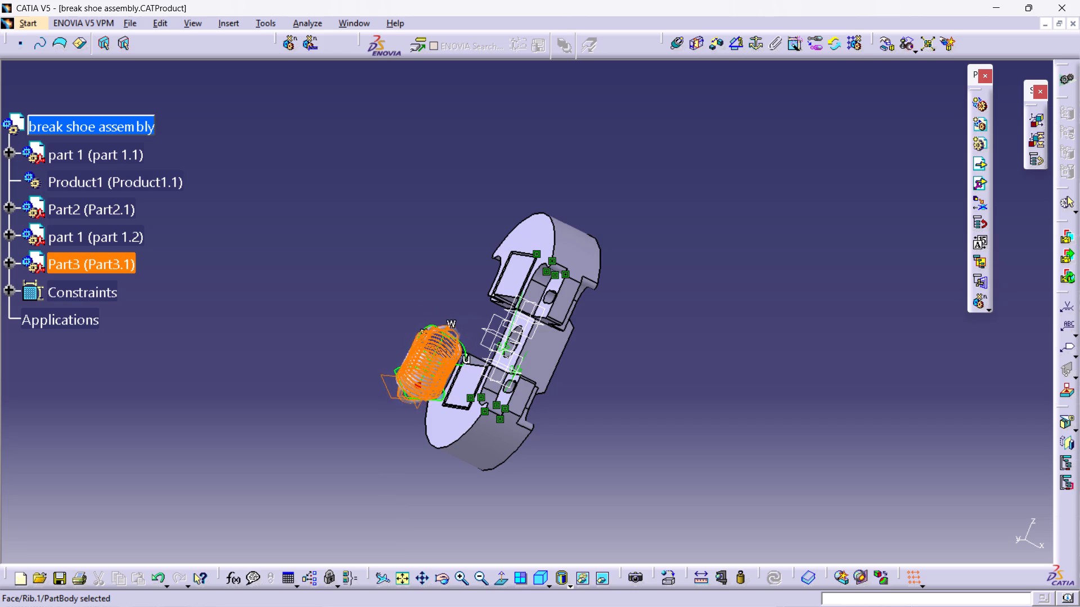
left_click_drag(476, 270, 446, 283)
left_click_drag(446, 292, 450, 298)
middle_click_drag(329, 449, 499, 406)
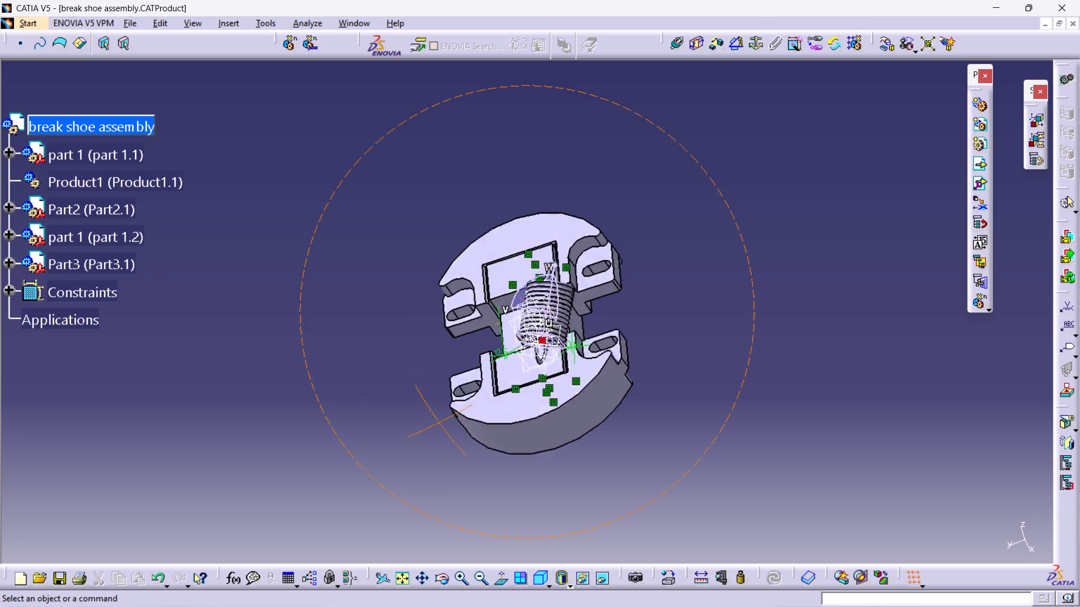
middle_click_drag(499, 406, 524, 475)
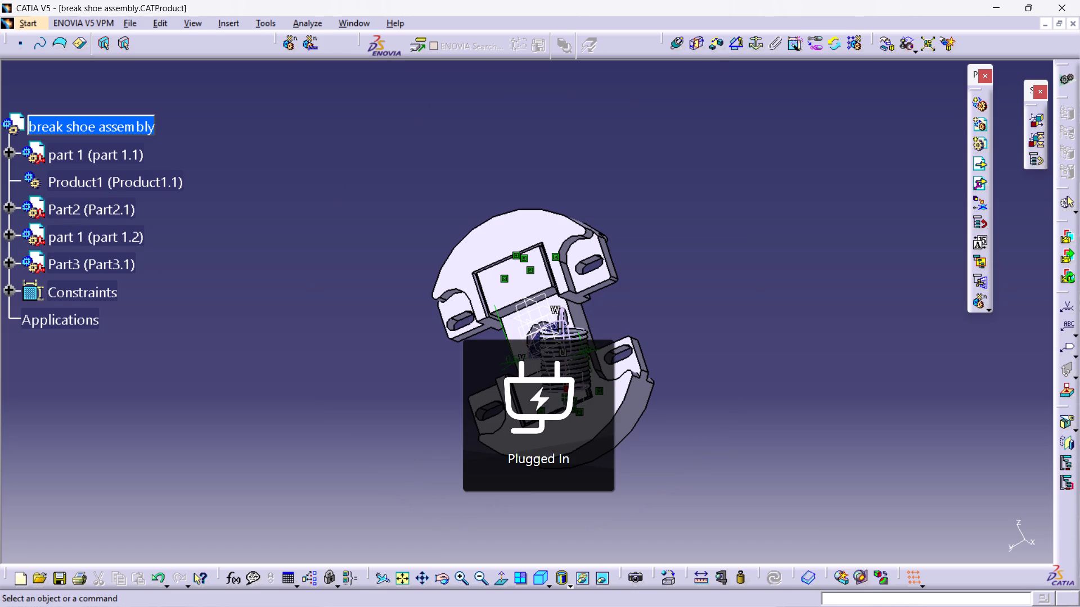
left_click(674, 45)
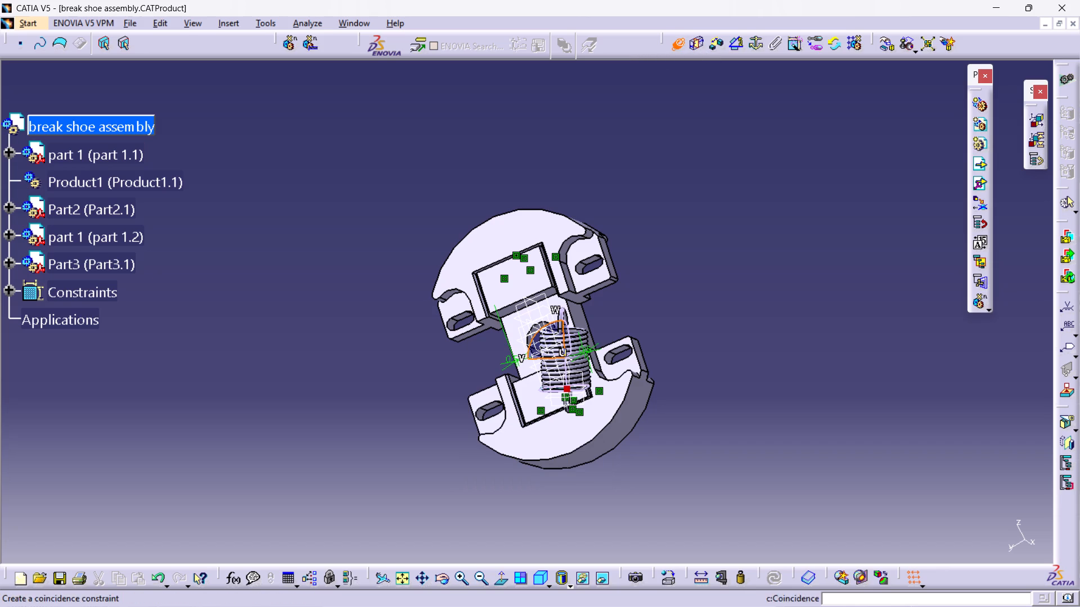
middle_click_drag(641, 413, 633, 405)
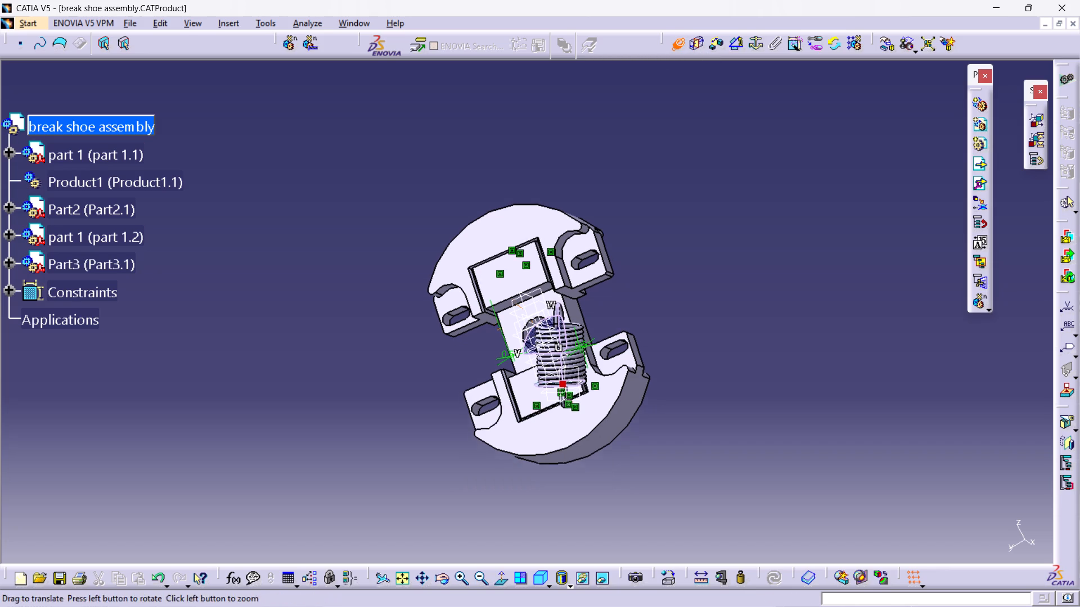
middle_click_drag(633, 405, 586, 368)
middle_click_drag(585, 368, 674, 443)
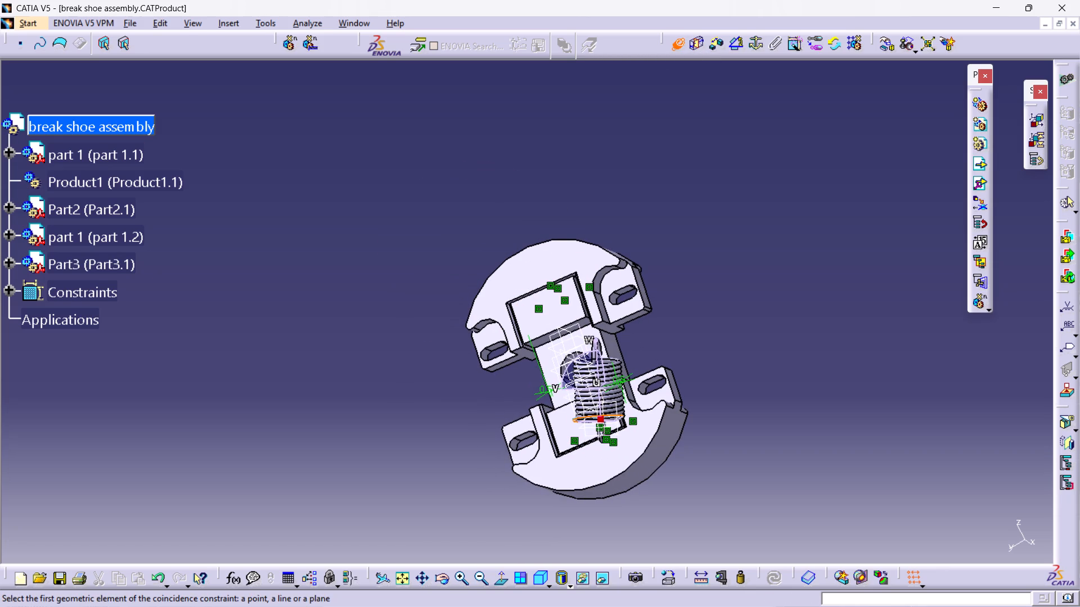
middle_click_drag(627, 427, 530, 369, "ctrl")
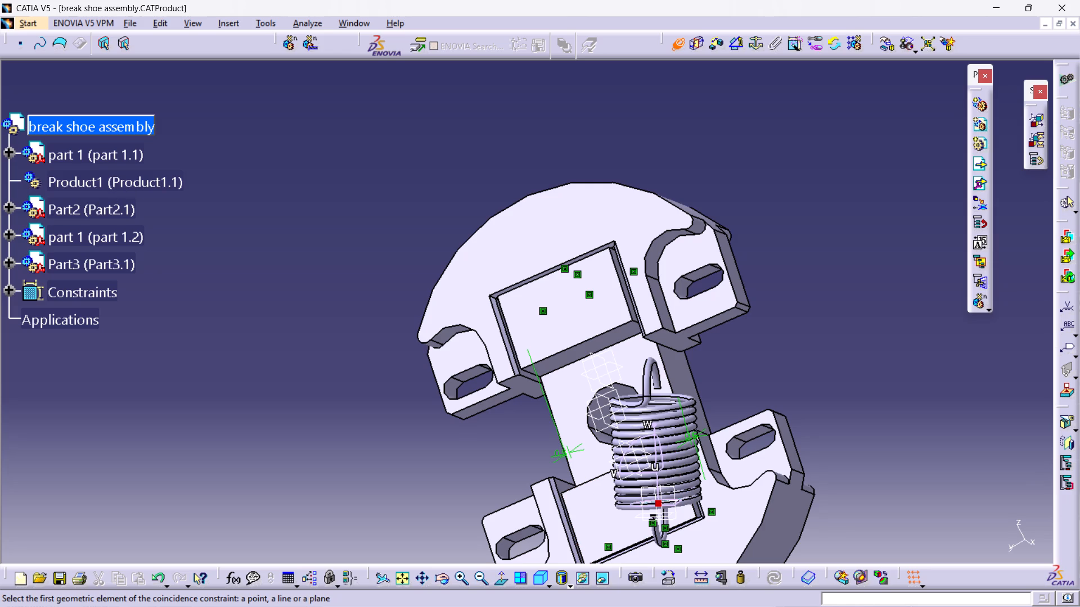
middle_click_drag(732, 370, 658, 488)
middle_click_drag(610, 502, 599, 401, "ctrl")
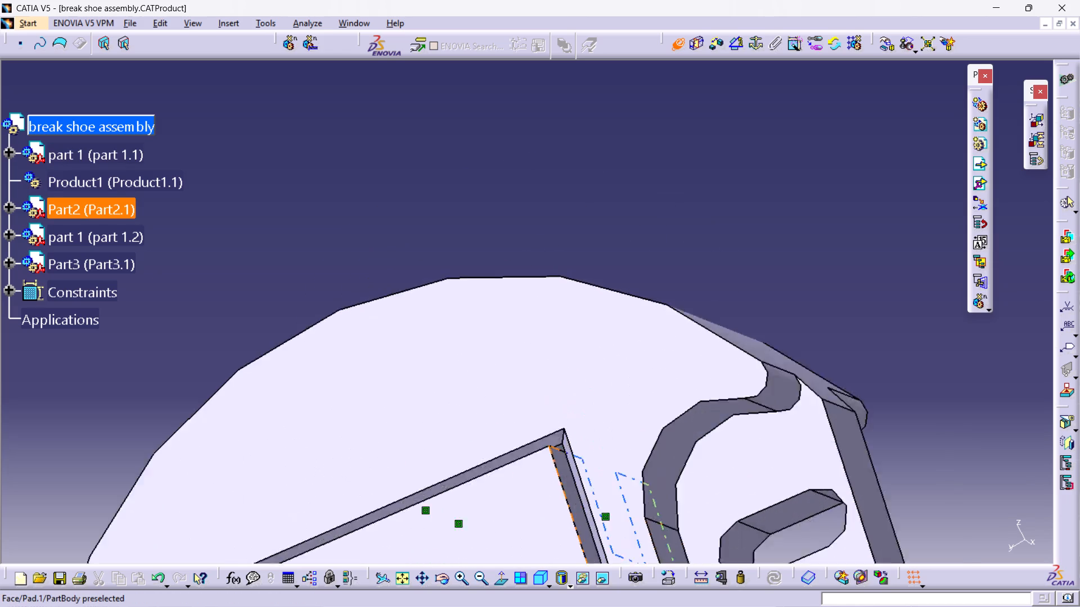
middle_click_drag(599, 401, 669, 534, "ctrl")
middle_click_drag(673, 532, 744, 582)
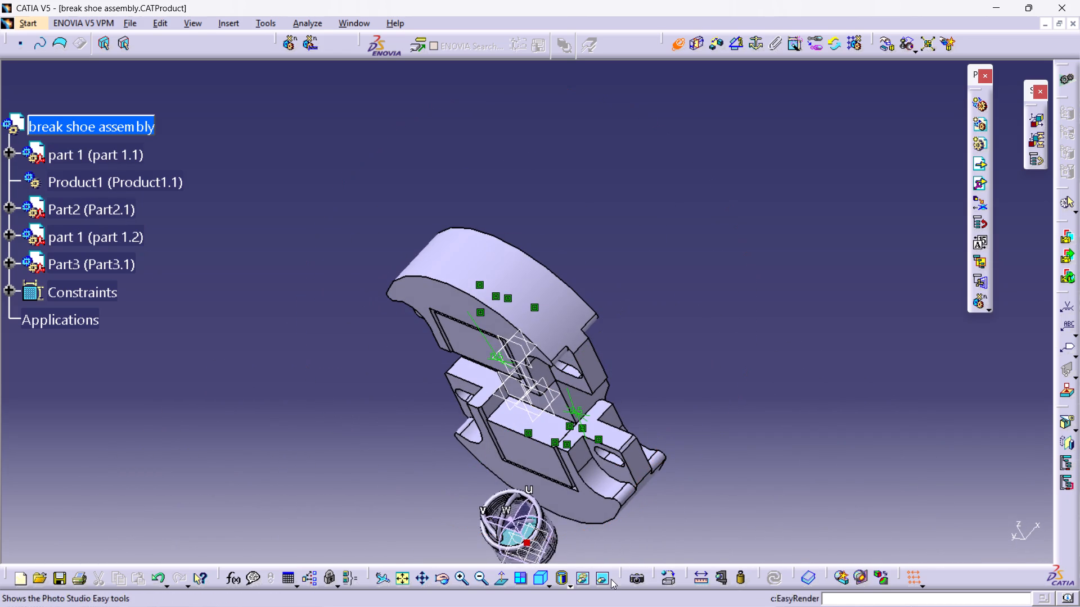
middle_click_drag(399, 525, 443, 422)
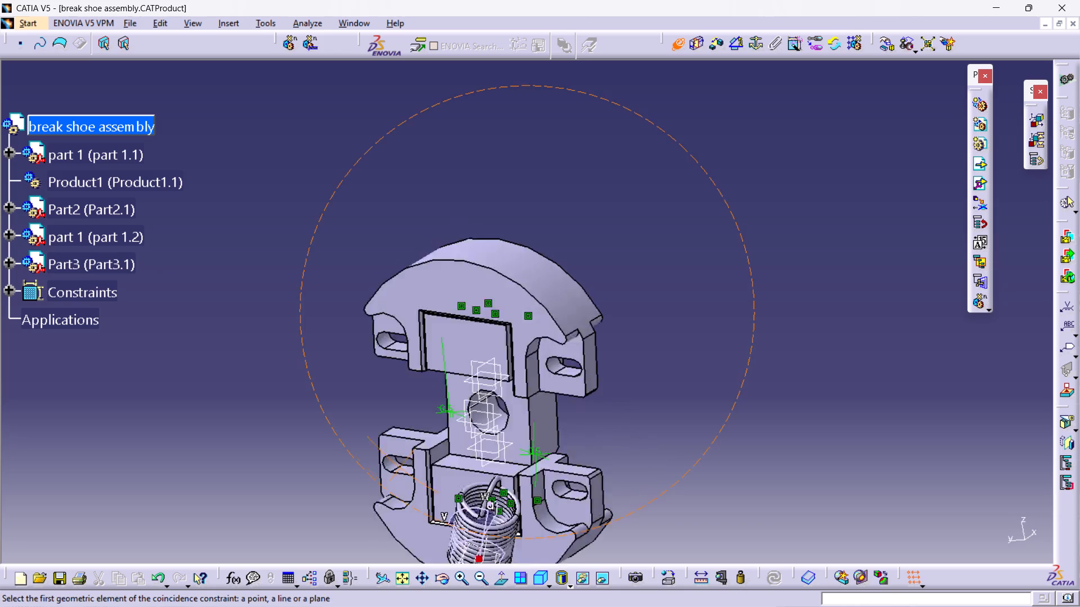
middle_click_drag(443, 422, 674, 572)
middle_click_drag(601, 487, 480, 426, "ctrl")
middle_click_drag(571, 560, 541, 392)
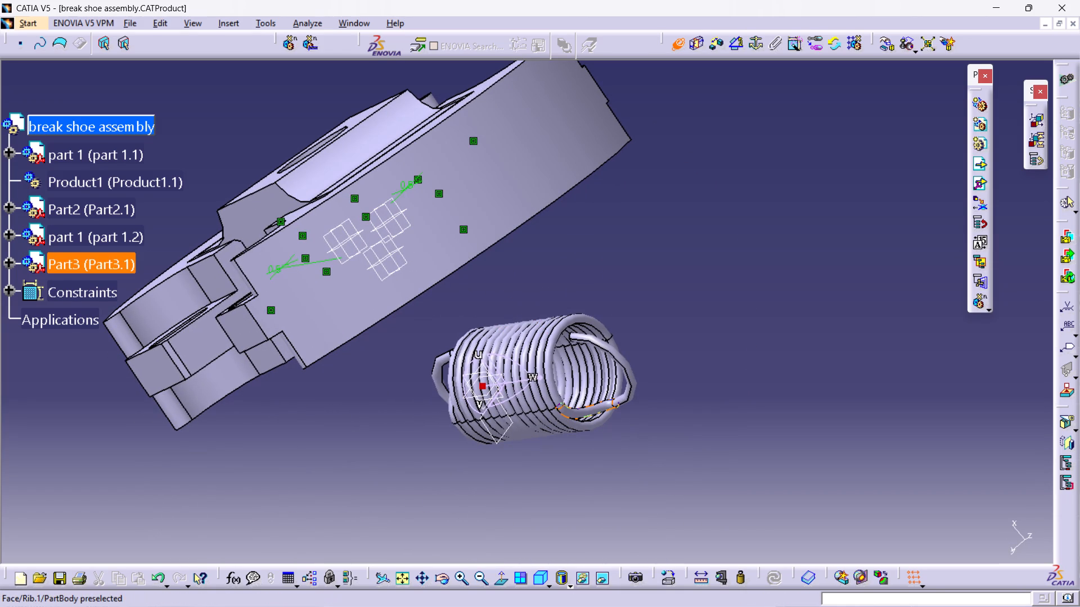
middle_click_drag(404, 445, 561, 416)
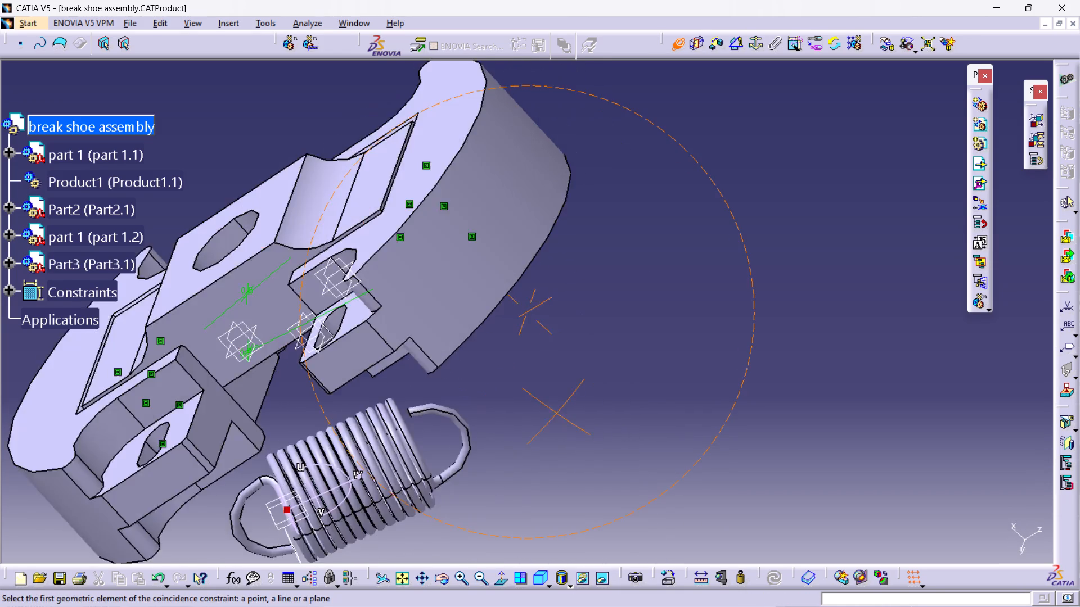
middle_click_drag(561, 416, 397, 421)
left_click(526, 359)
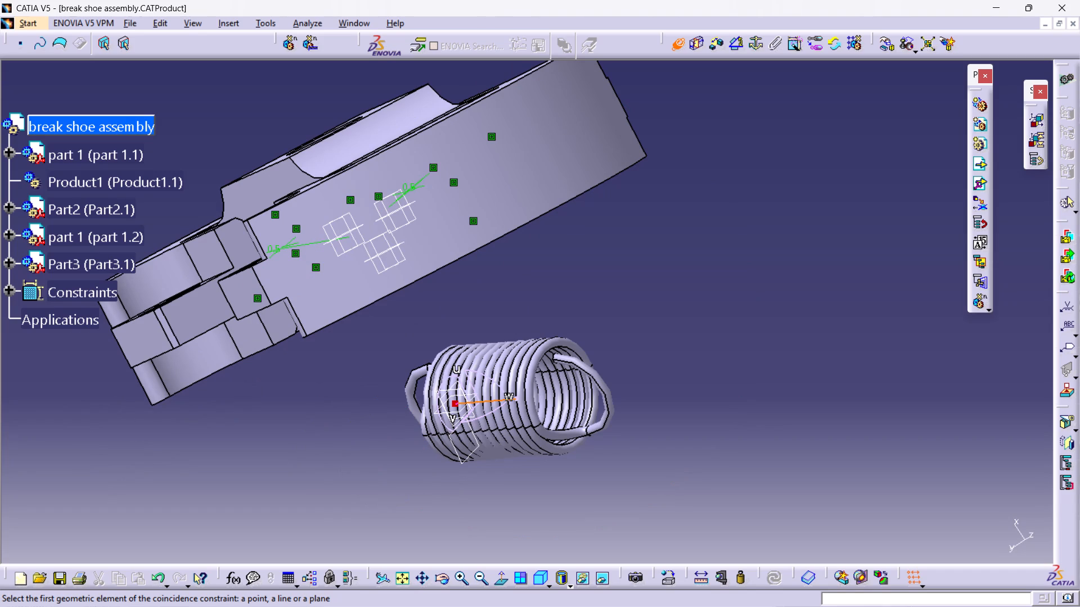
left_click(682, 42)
Constrain the Part3 spring's upper hook line at a 0.5 mm offset from the flat slot face in part 1.1's lug, and update the assembly.
middle_click_drag(736, 257, 680, 156)
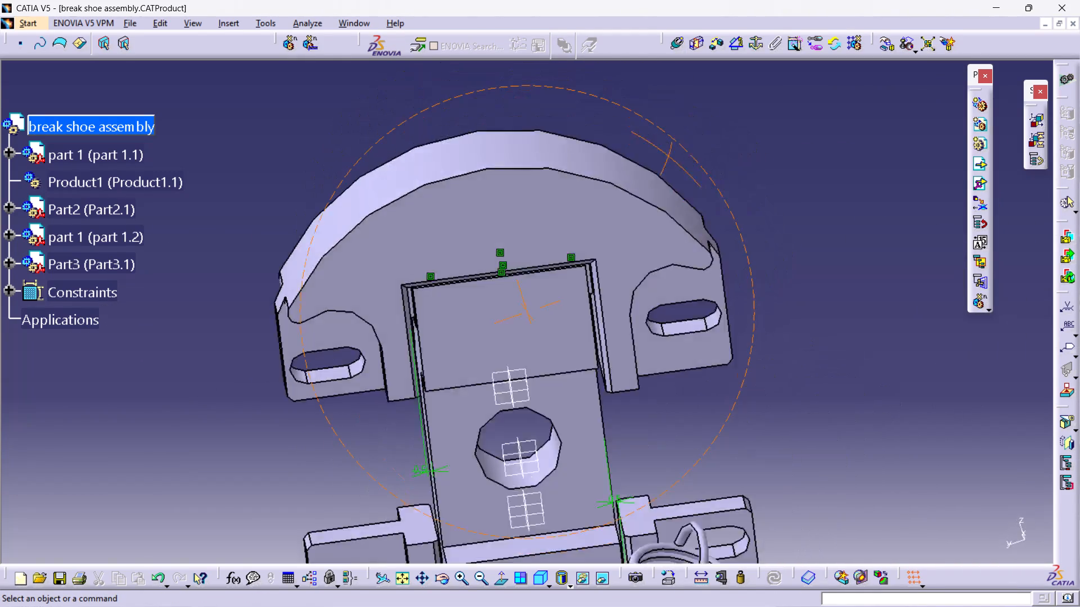
middle_click_drag(680, 156, 683, 309)
middle_click_drag(672, 415, 642, 277)
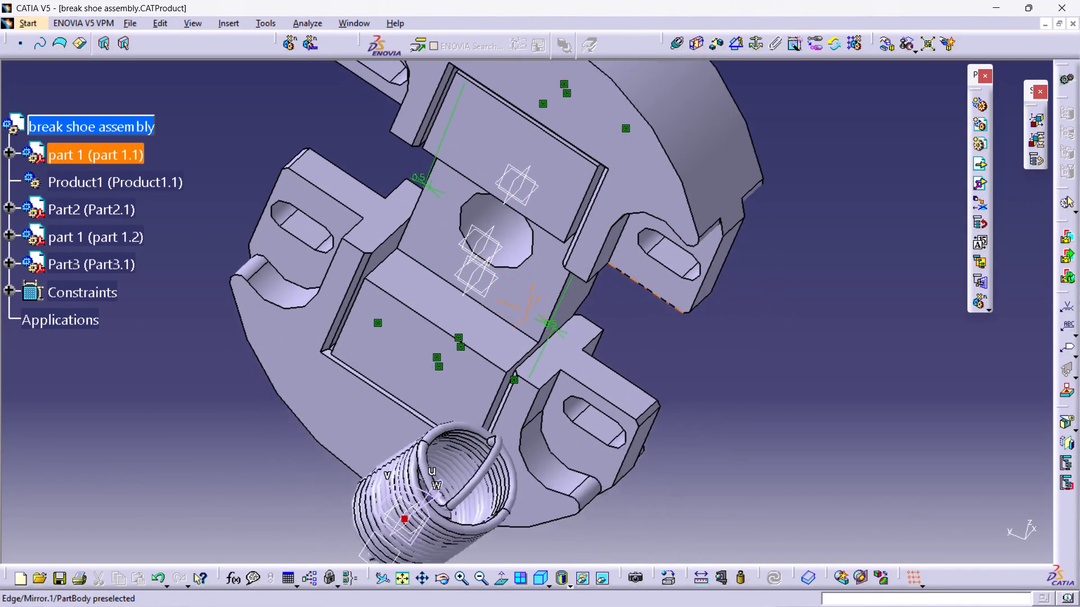
middle_click_drag(642, 277, 634, 255)
middle_click_drag(615, 385, 574, 322)
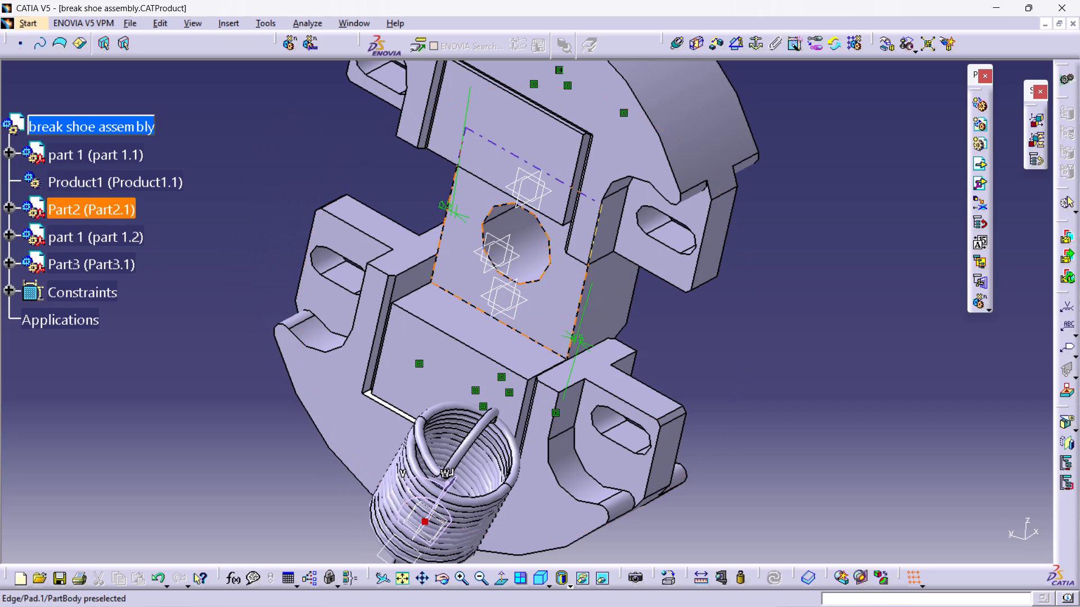
left_click(479, 426)
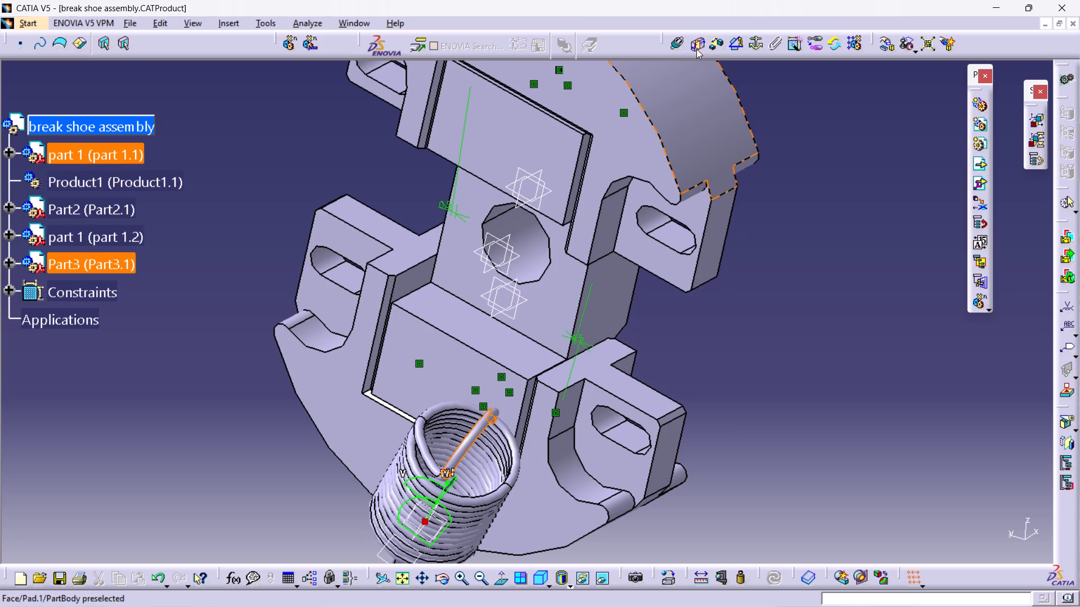
left_click(715, 45)
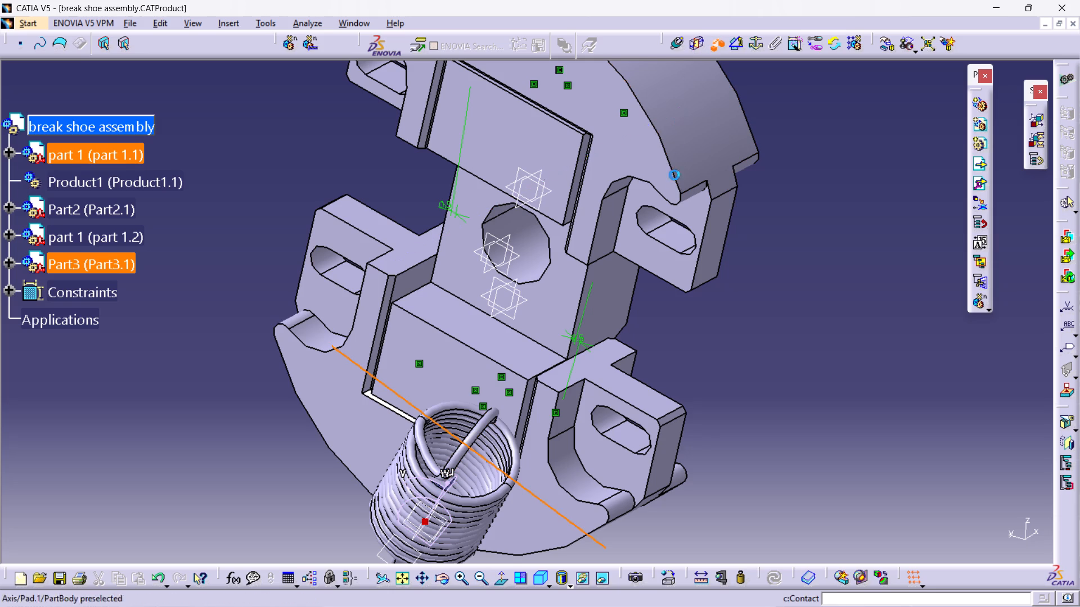
left_click(663, 235)
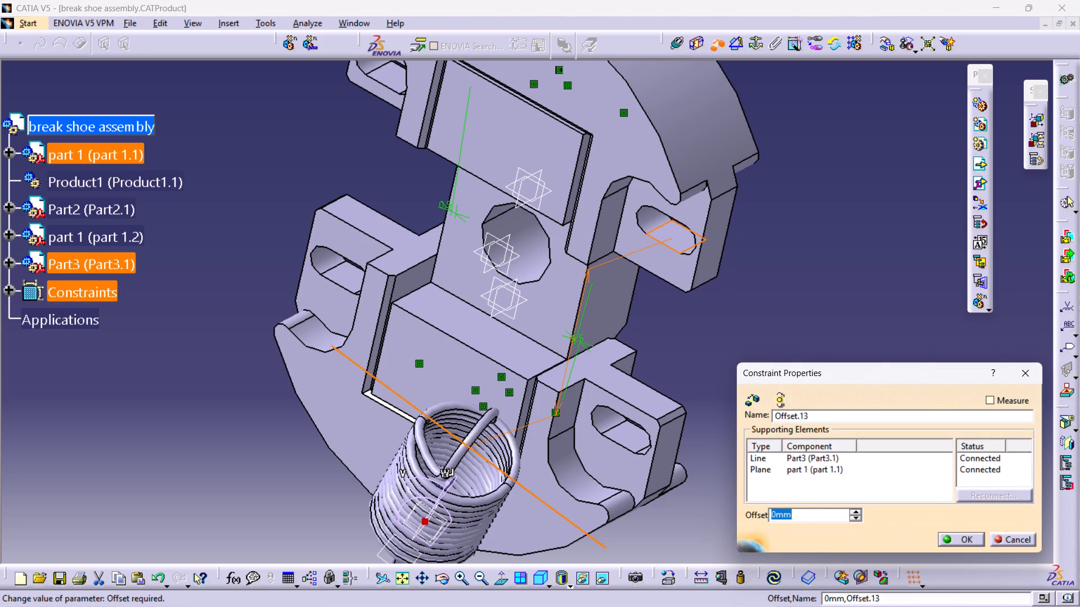
type("0.")
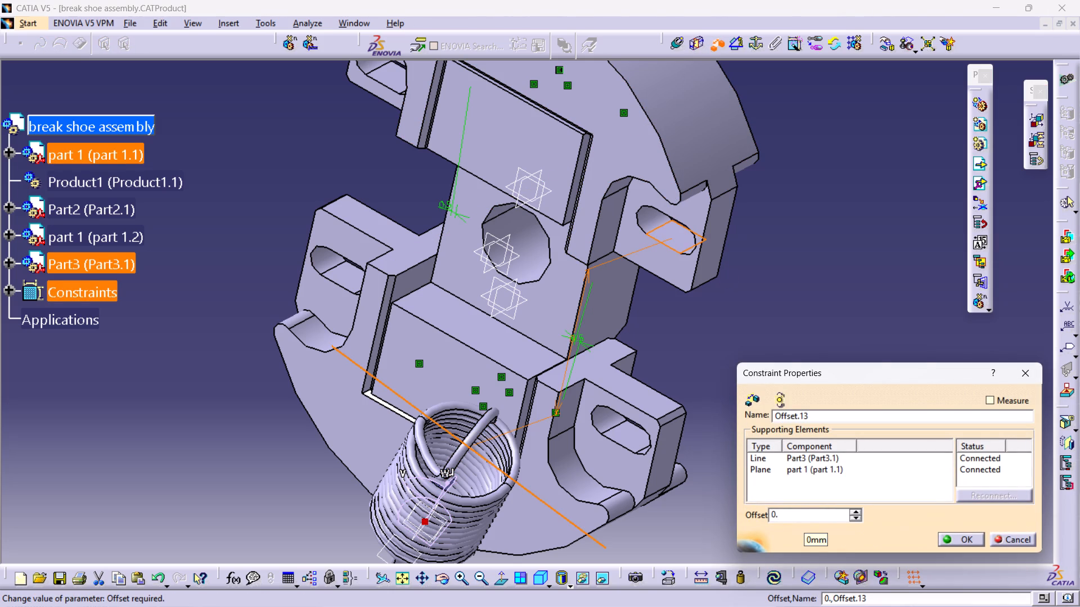
key("5")
key("Return")
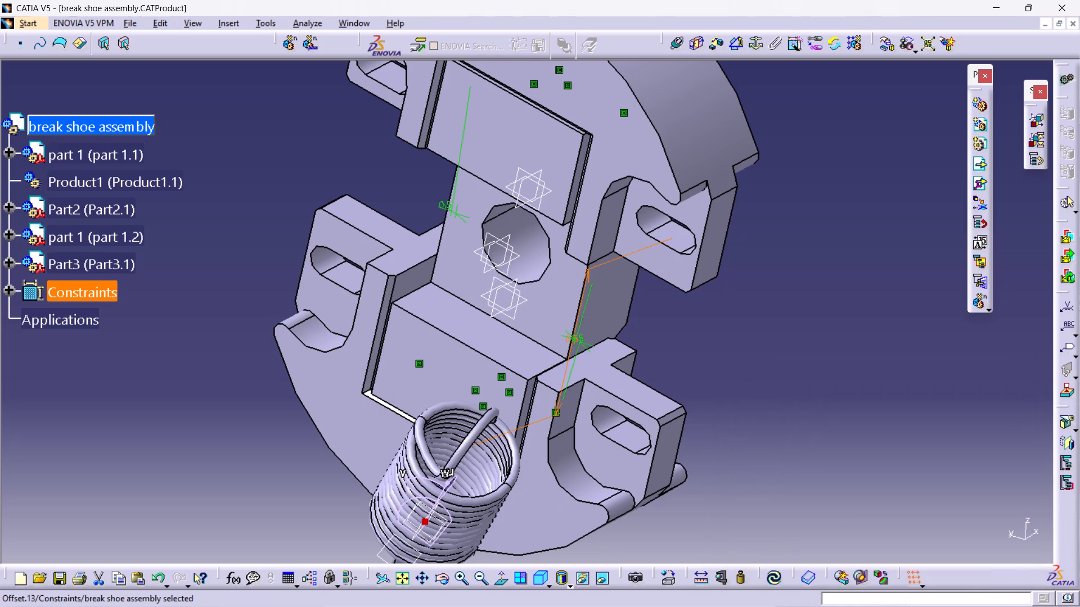
left_click(775, 573)
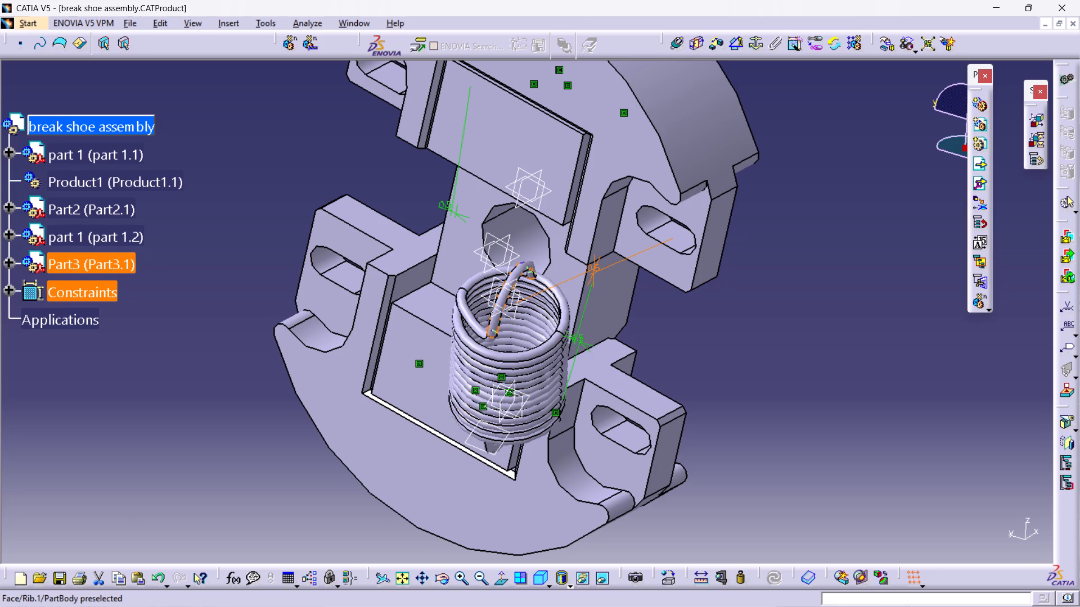
Adjust the Part3 spring's tilt and its turn around its own axis freehand, and update the assembly.
left_click_drag(521, 269, 542, 258)
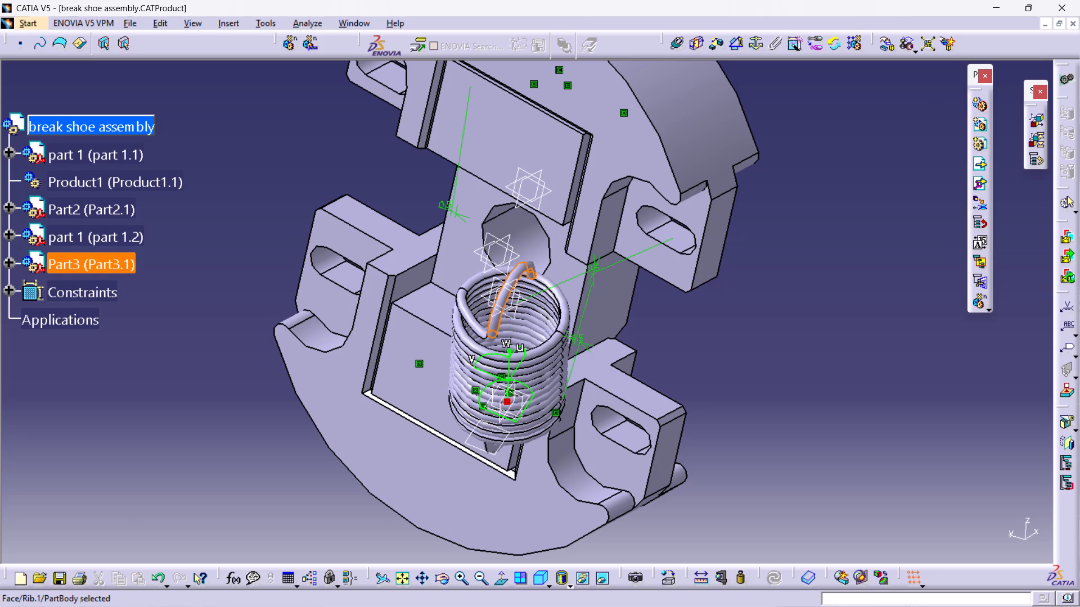
left_click_drag(509, 347, 514, 341)
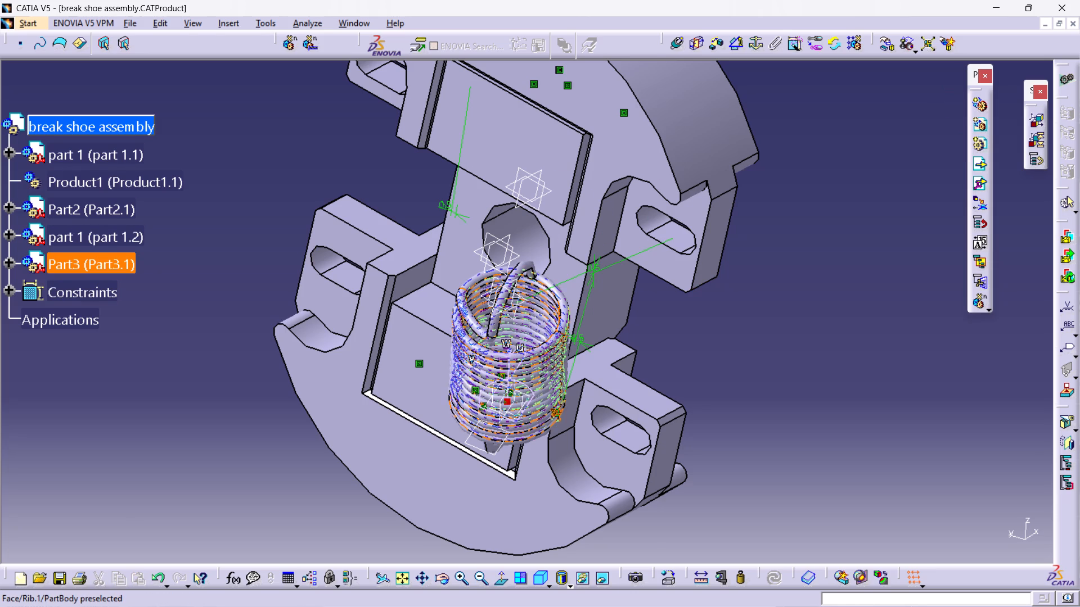
left_click(531, 371)
left_click_drag(508, 352, 514, 338)
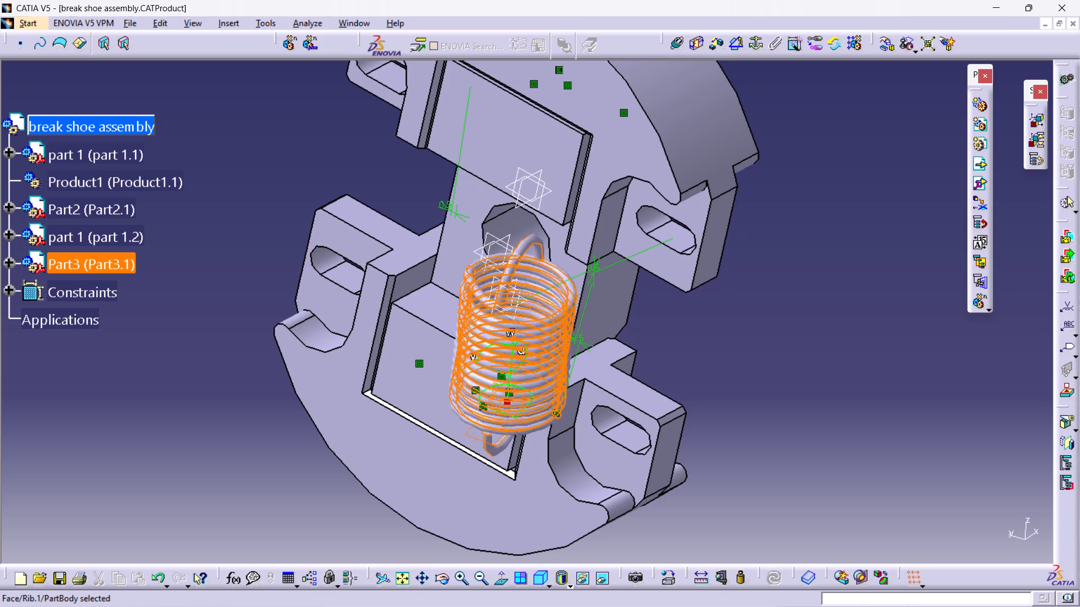
left_click_drag(514, 338, 516, 331)
middle_click_drag(759, 319, 683, 349)
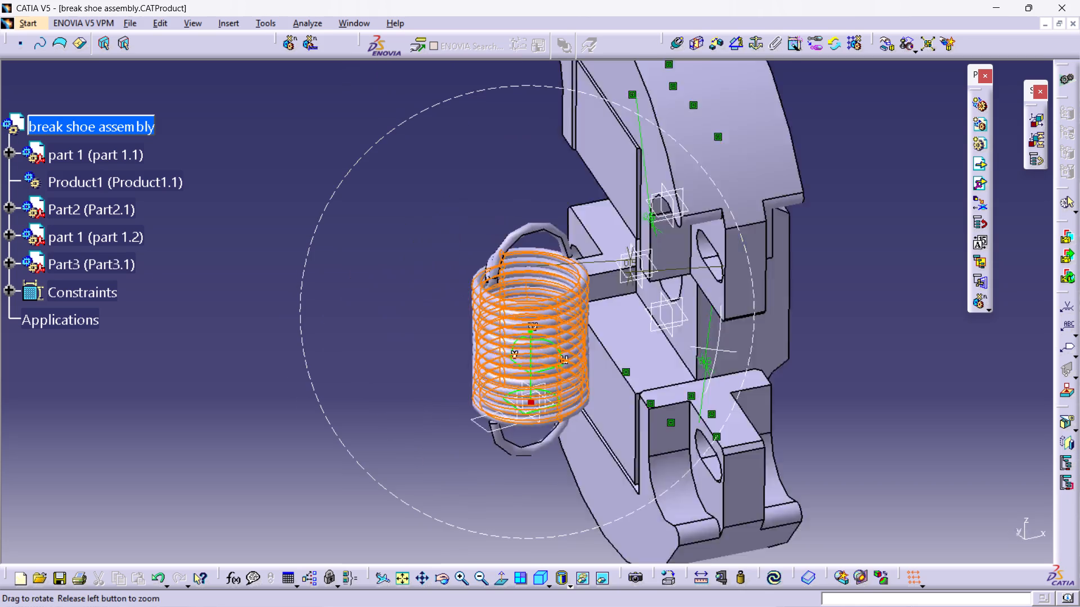
middle_click_drag(683, 349, 630, 320)
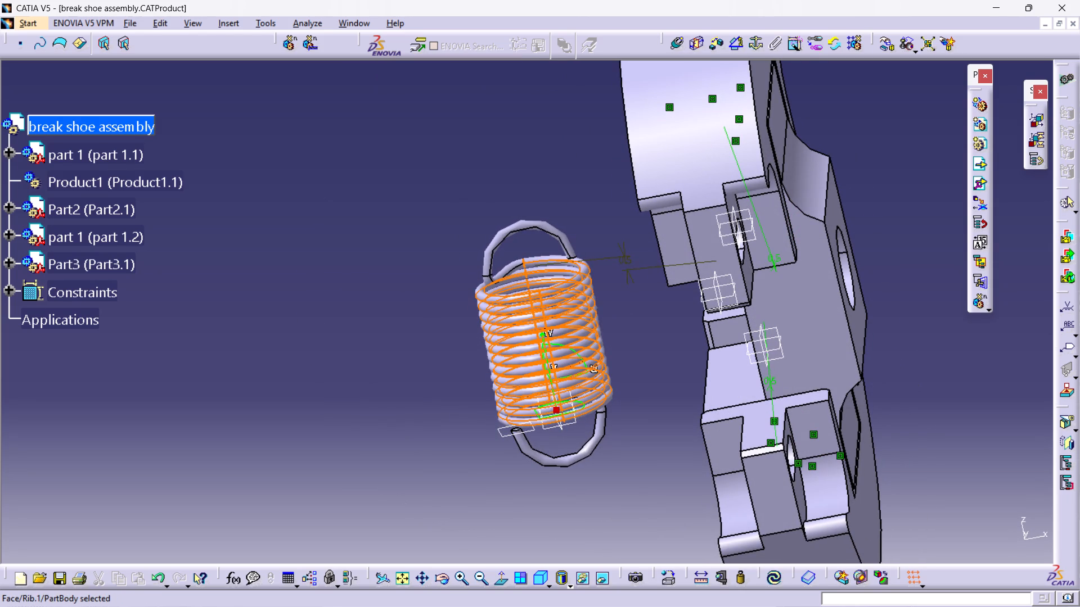
left_click_drag(548, 408, 600, 406)
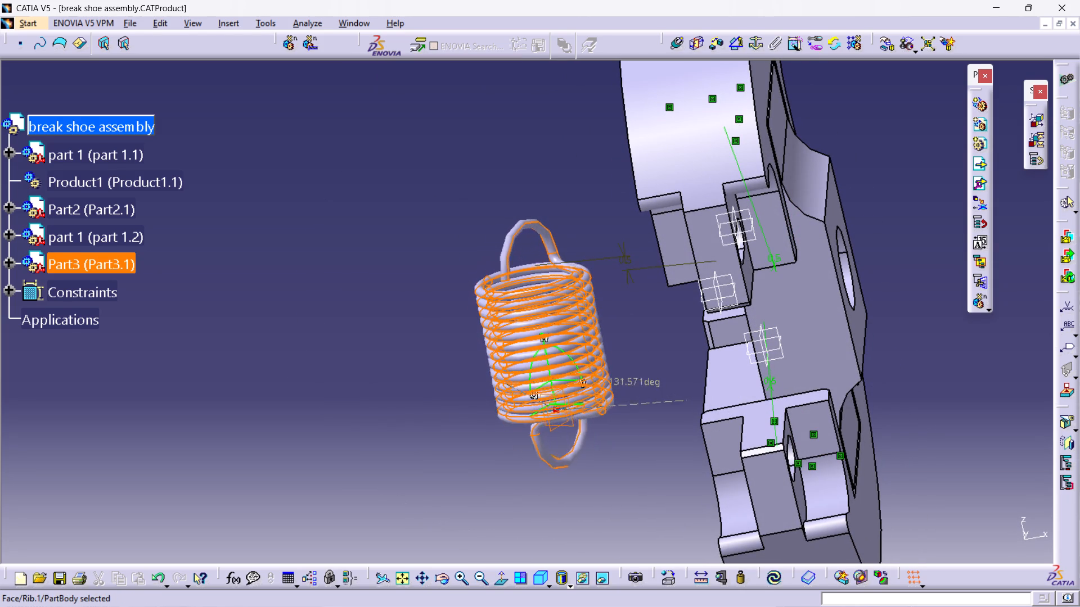
left_click_drag(600, 406, 549, 395)
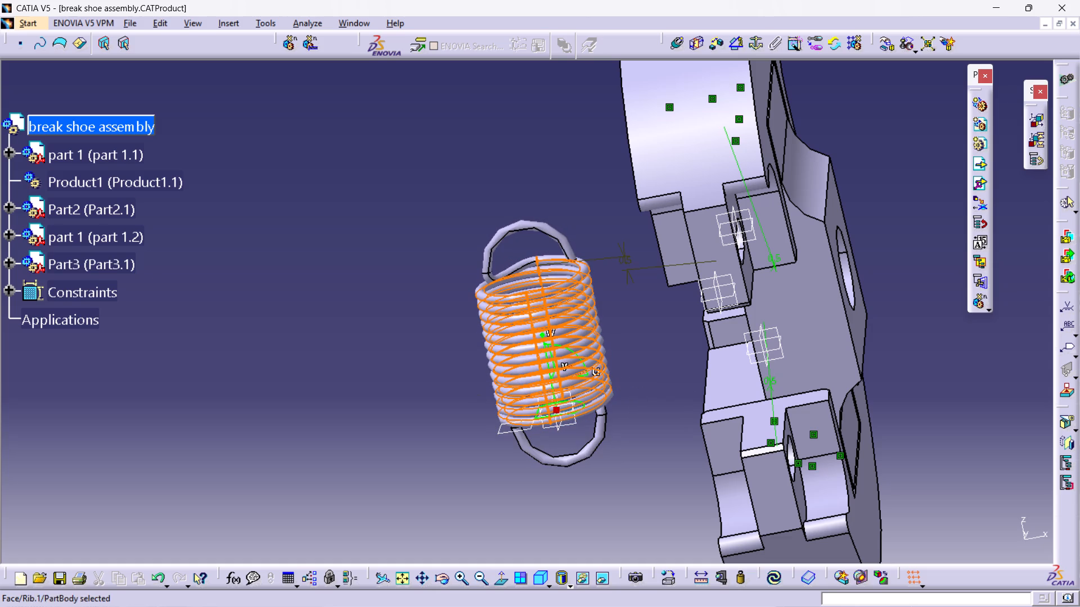
left_click(775, 576)
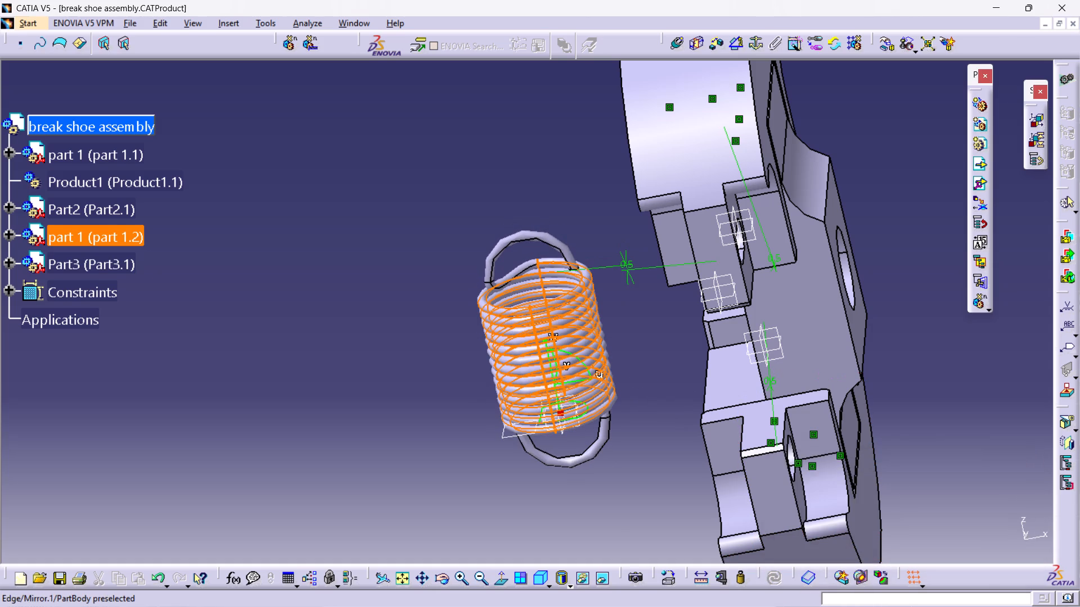
left_click(540, 495)
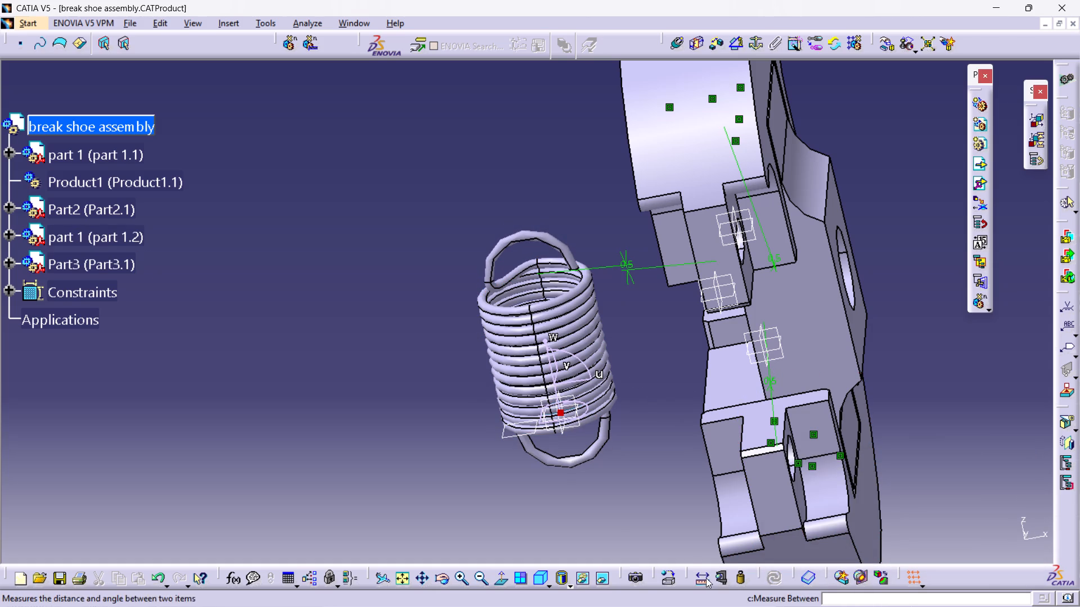
Constrain the spring's upper hook line at a 2 mm offset from part 1.1's lug face around the slot, and update the assembly.
left_click(559, 241)
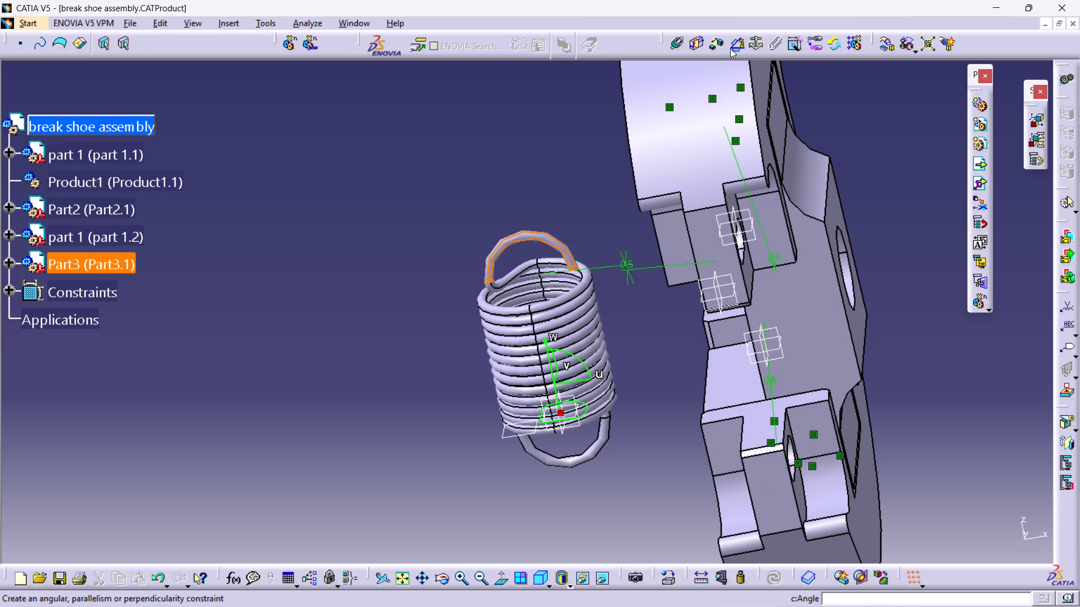
left_click(714, 44)
left_click(746, 268)
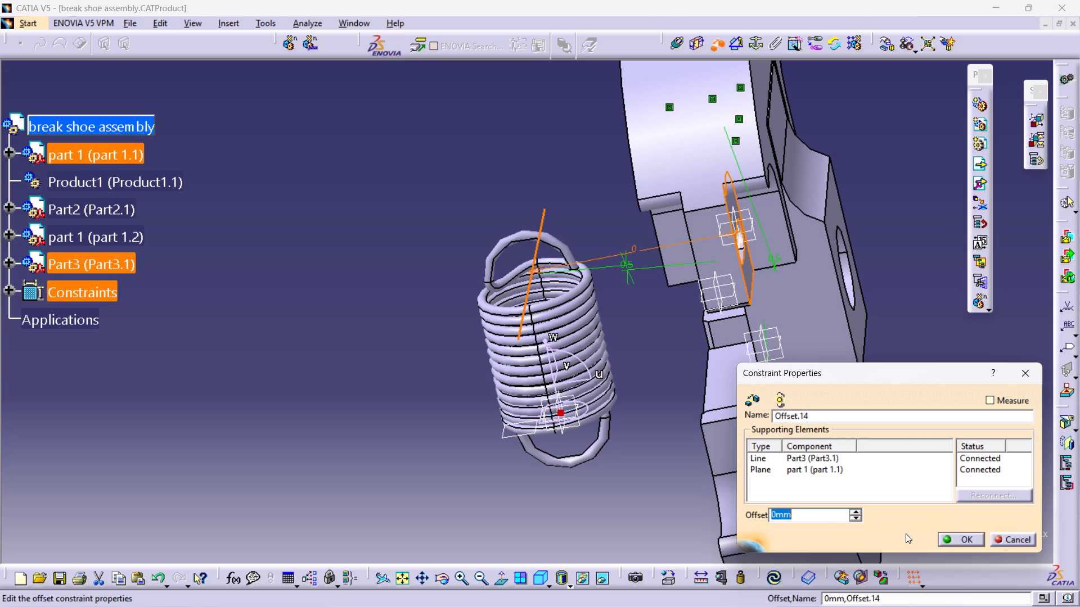
key("2")
key("Return")
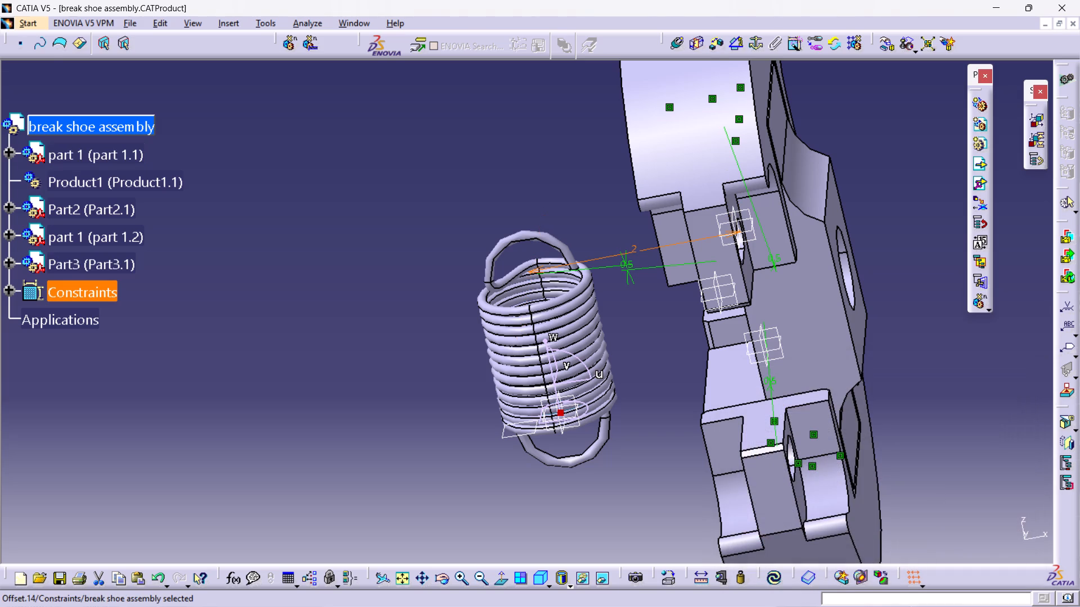
left_click(782, 581)
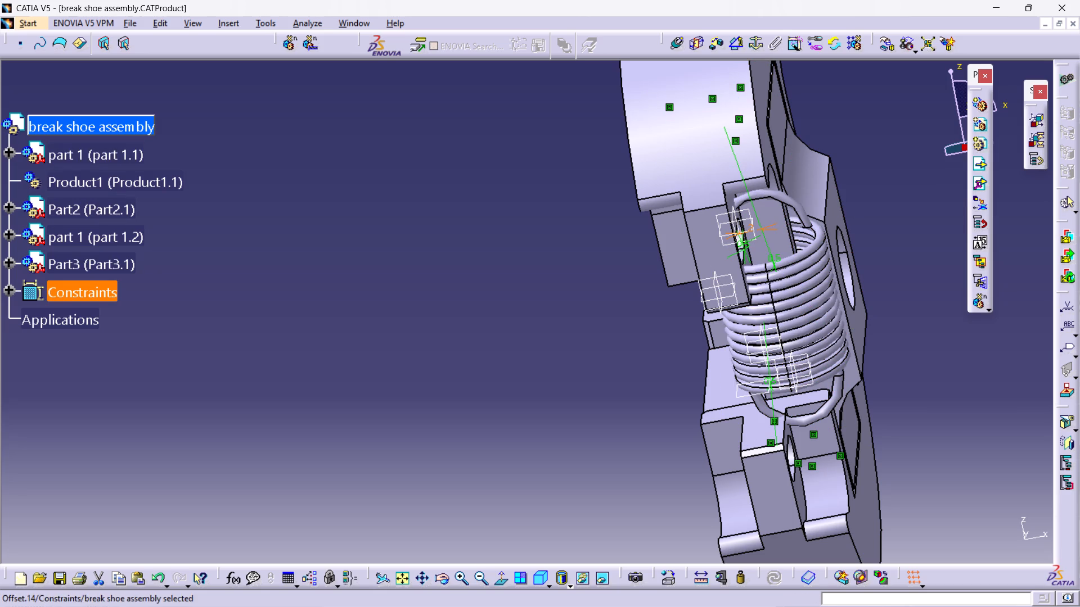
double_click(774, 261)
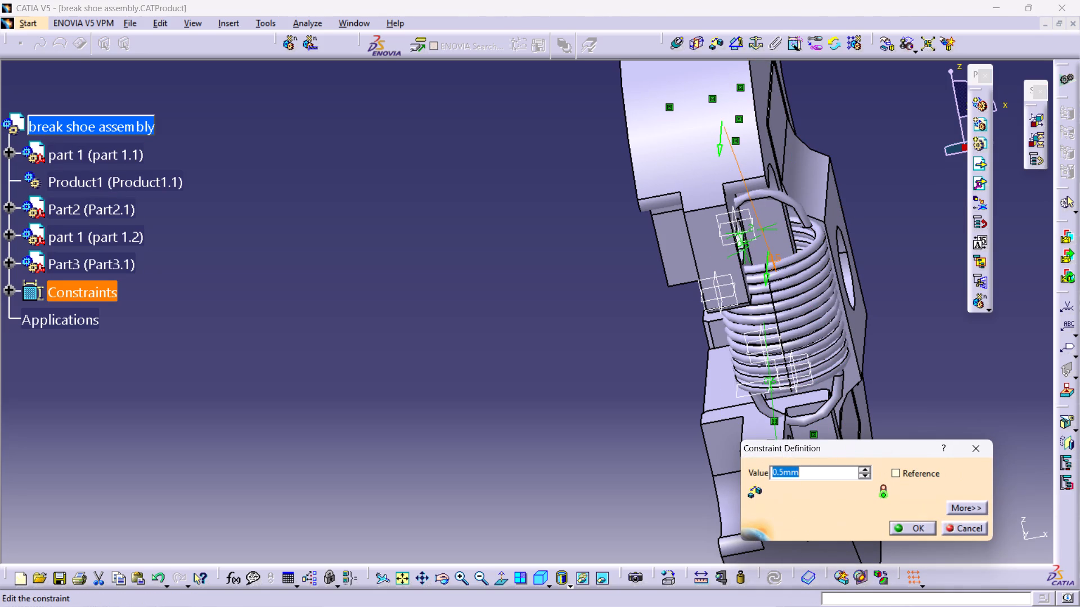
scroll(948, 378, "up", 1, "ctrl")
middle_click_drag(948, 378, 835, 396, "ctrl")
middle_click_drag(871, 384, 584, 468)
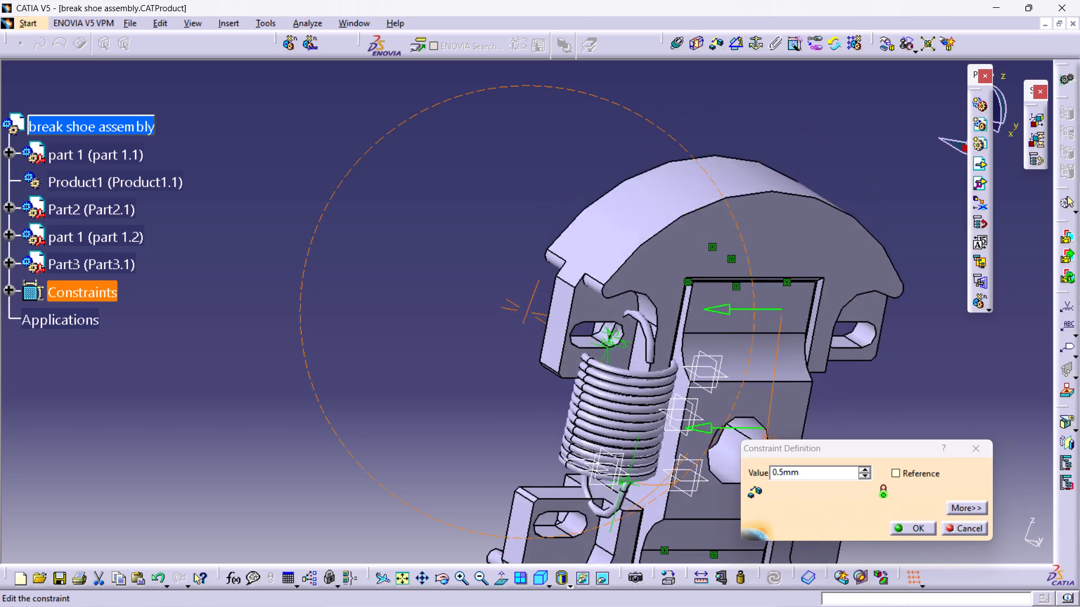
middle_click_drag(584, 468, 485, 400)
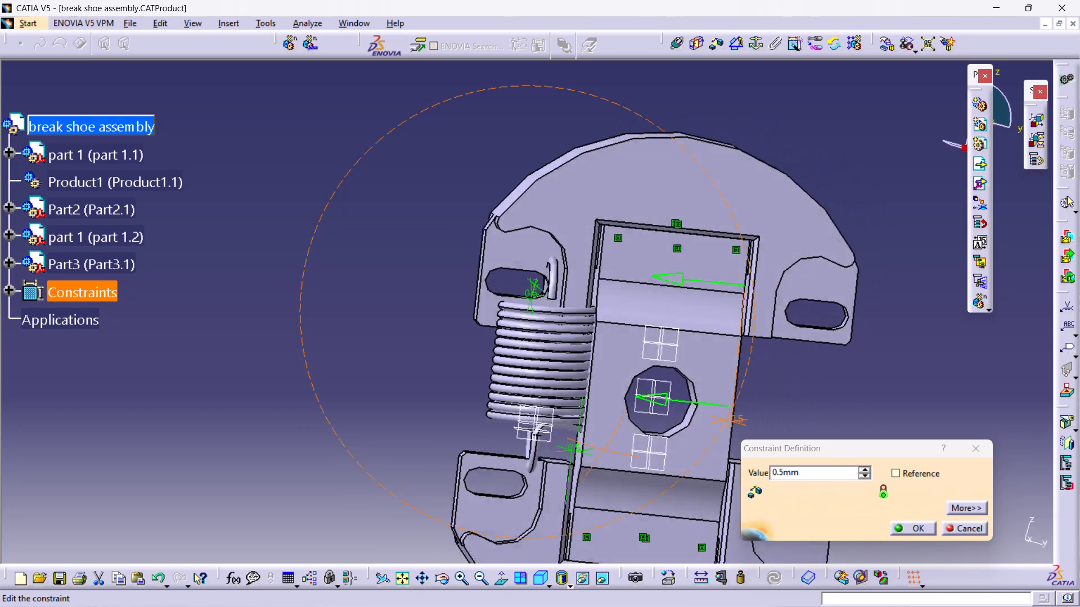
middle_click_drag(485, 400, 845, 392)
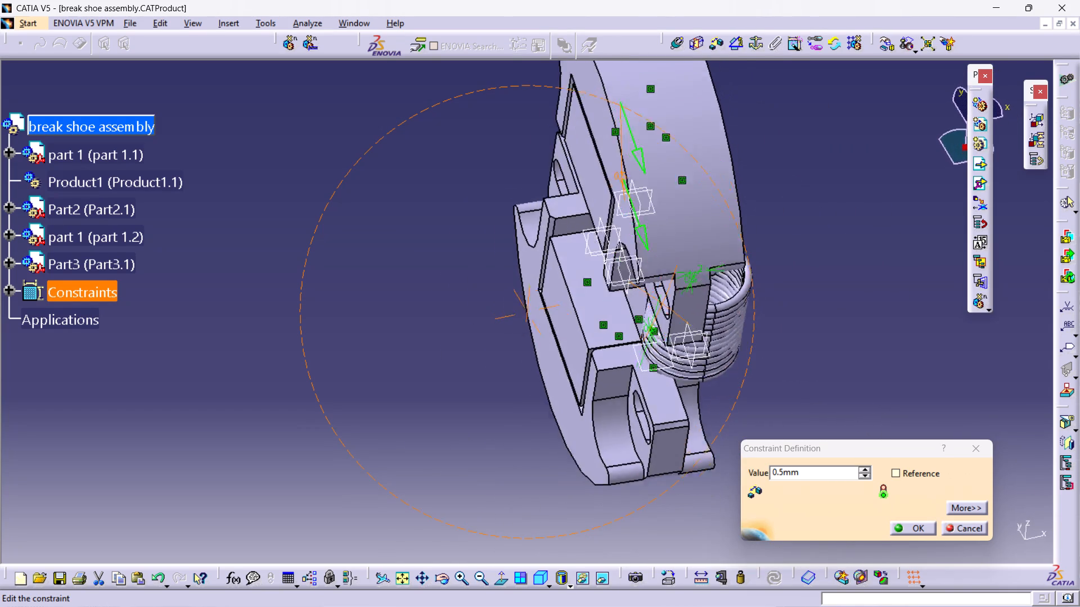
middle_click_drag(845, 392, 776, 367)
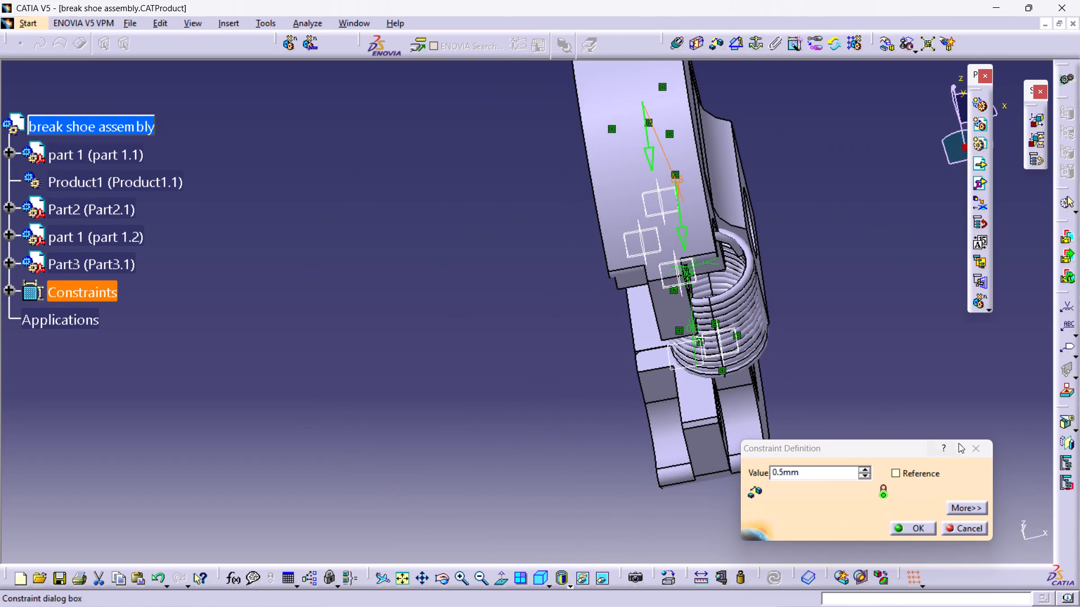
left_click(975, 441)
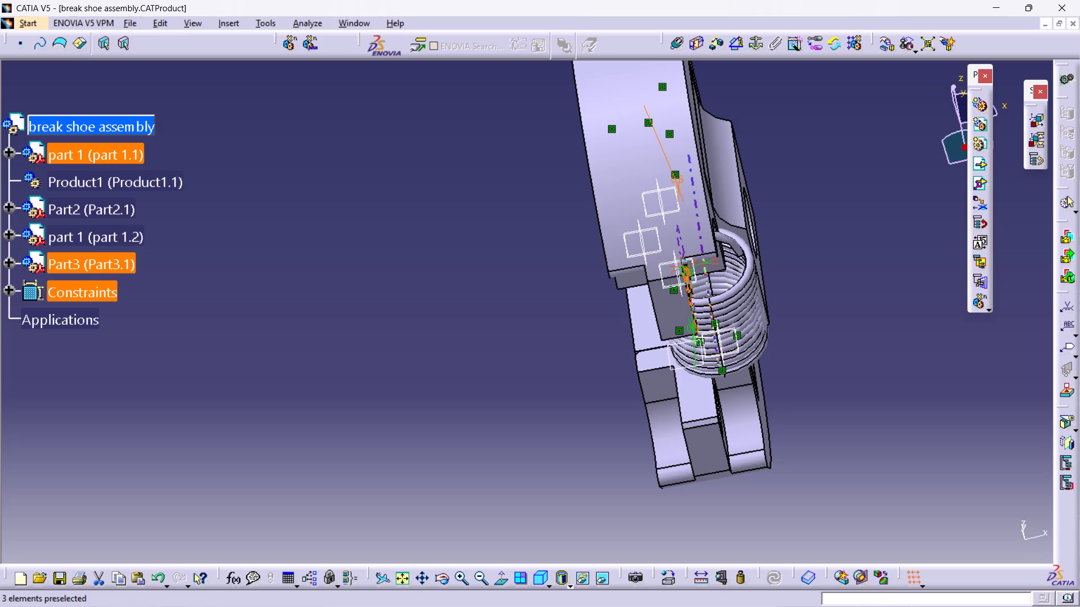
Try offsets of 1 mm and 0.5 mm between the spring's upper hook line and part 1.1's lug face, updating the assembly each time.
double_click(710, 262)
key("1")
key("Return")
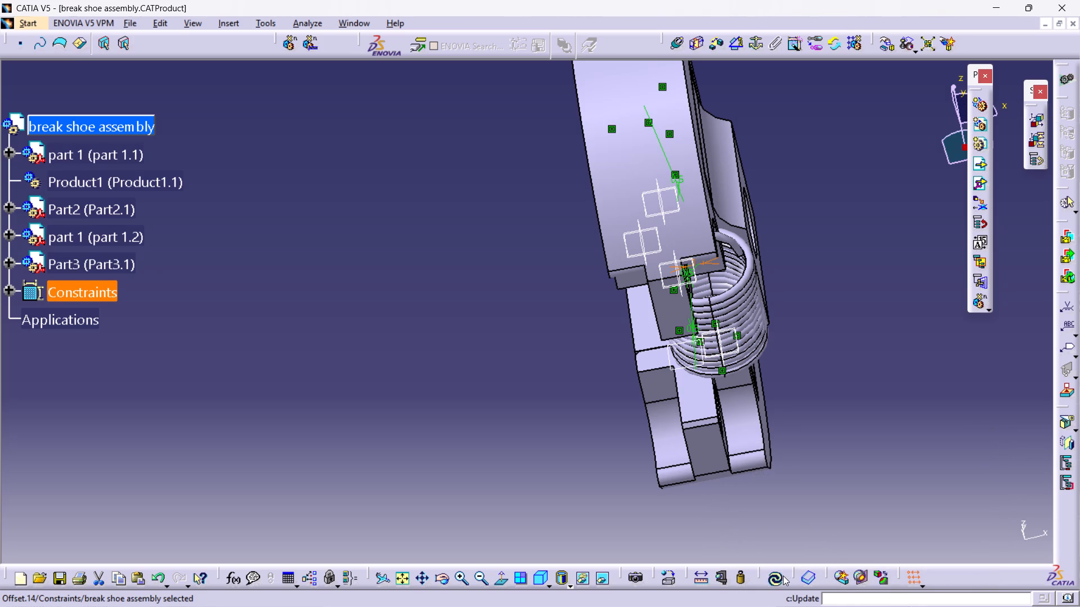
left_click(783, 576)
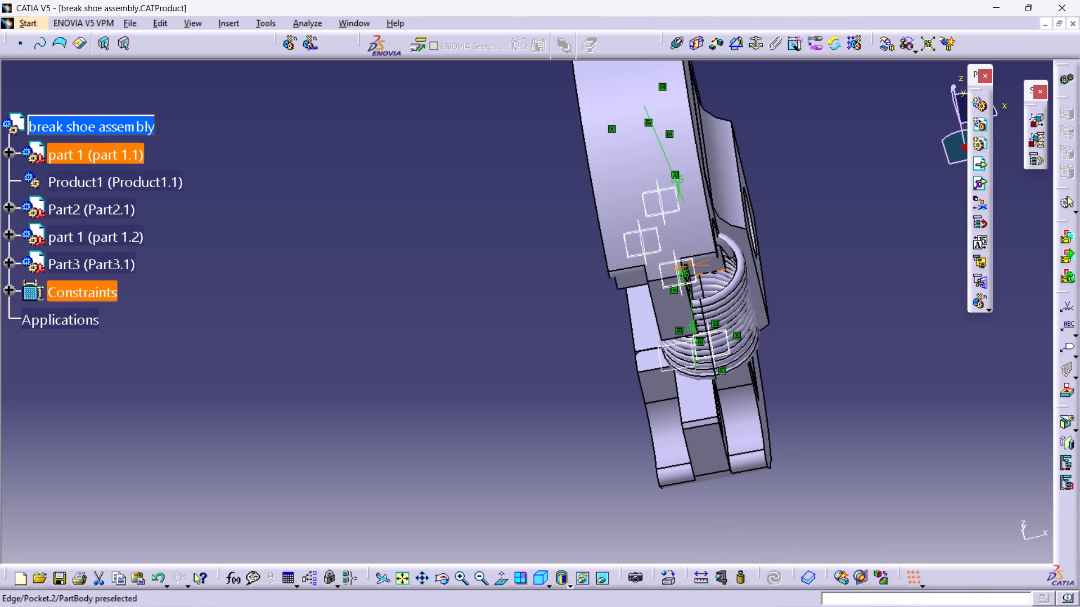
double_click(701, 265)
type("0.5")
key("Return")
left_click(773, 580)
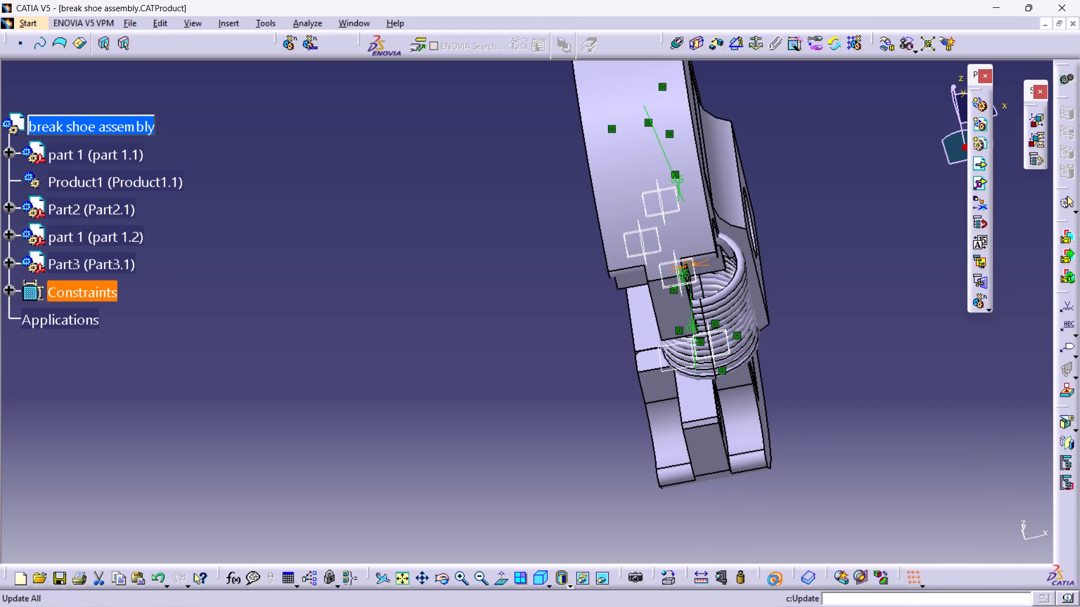
Set the offset between the spring's upper hook line and part 1.1's lug face to 0, and update the assembly.
double_click(700, 264)
key("0")
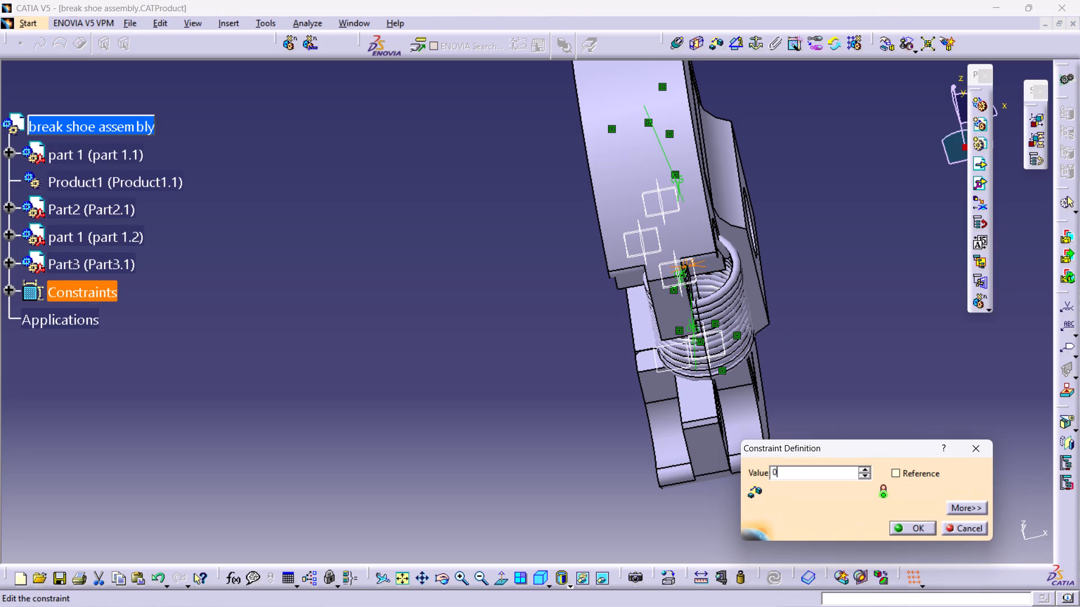
key("Return")
left_click(772, 581)
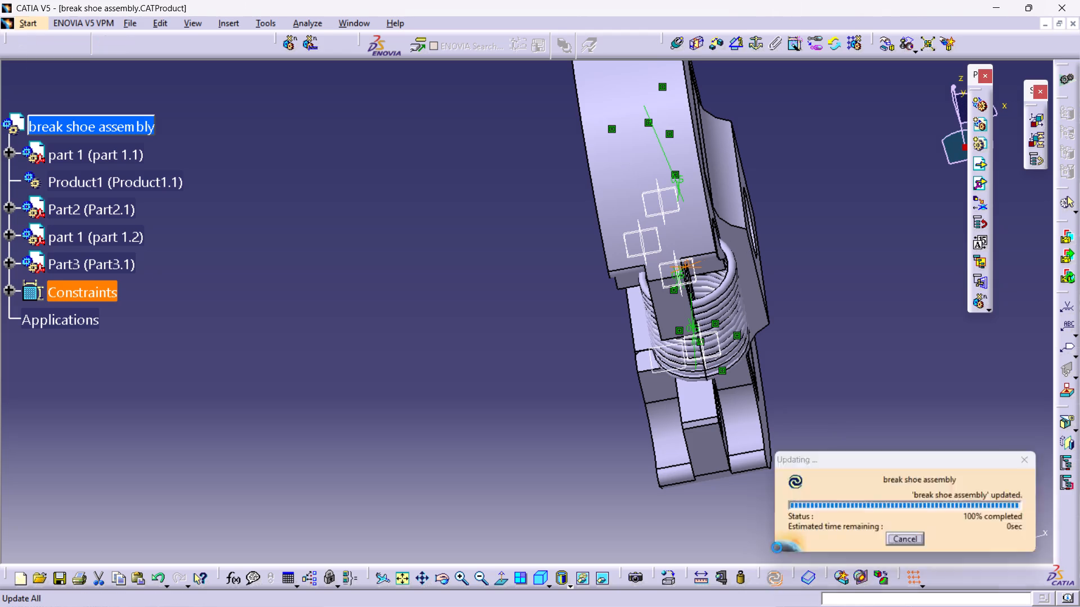
Move the Part3 spring freehand outward along the lug slots and across the shoes' thickness to line its hooks up with both slots.
middle_click_drag(845, 451, 682, 423, "ctrl")
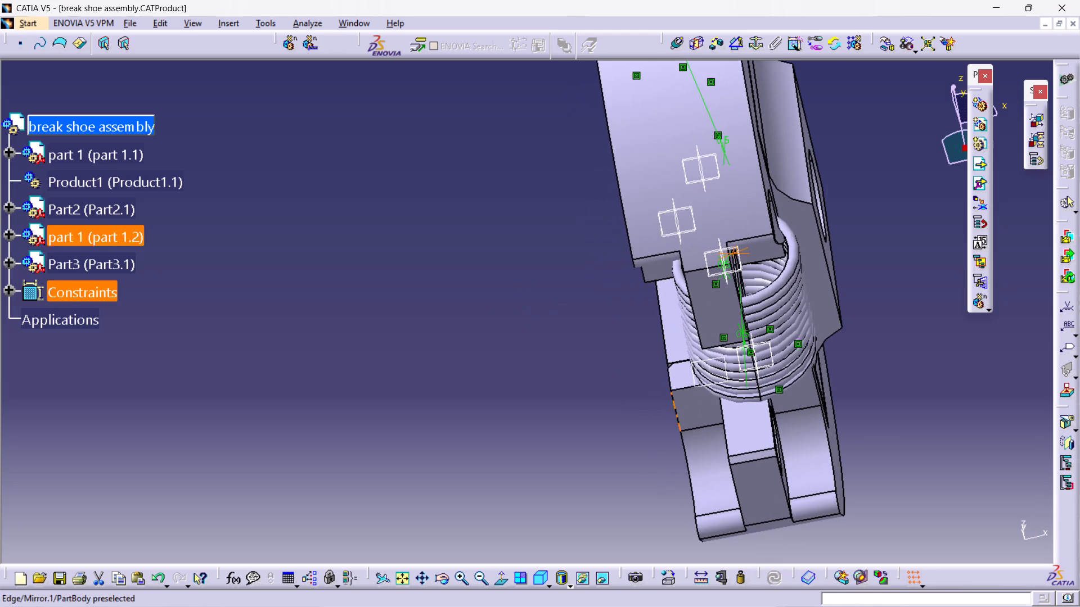
middle_click_drag(631, 449, 757, 289)
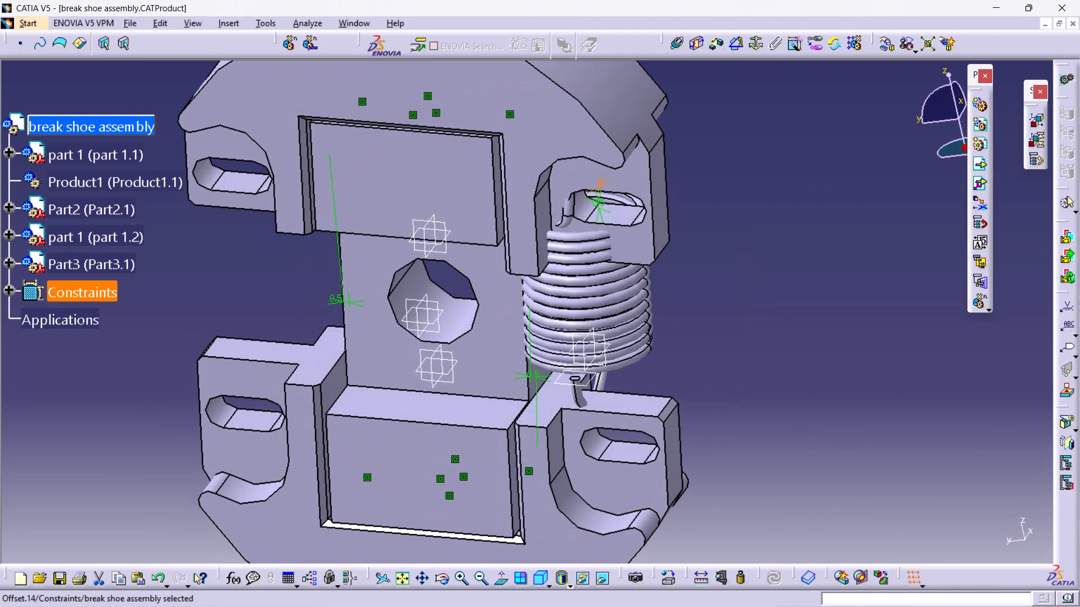
left_click(577, 286)
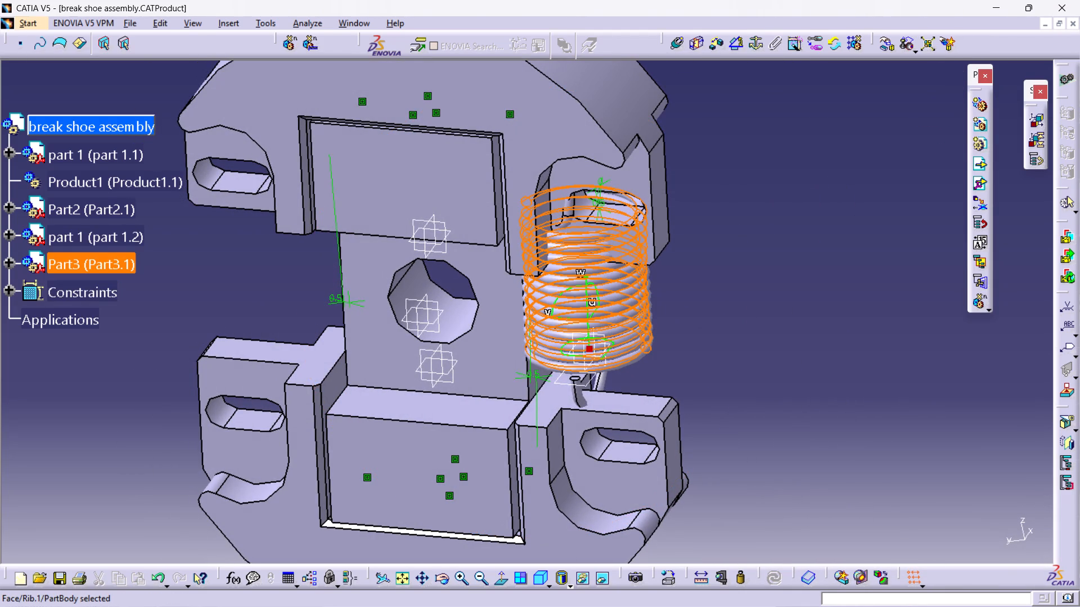
left_click_drag(583, 357, 606, 363)
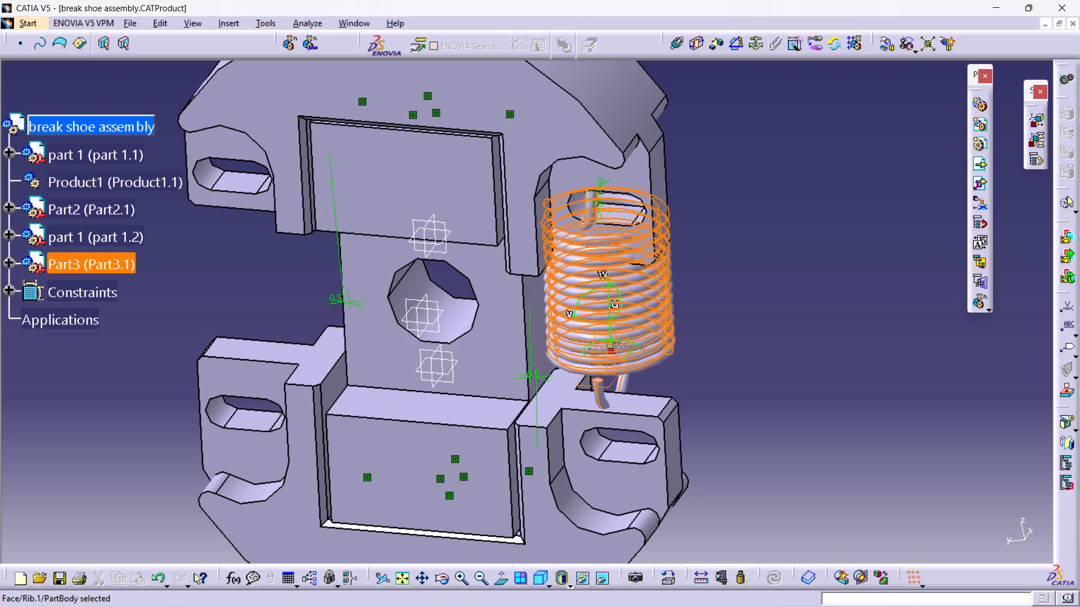
left_click_drag(606, 363, 619, 367)
middle_click_drag(771, 253, 772, 256)
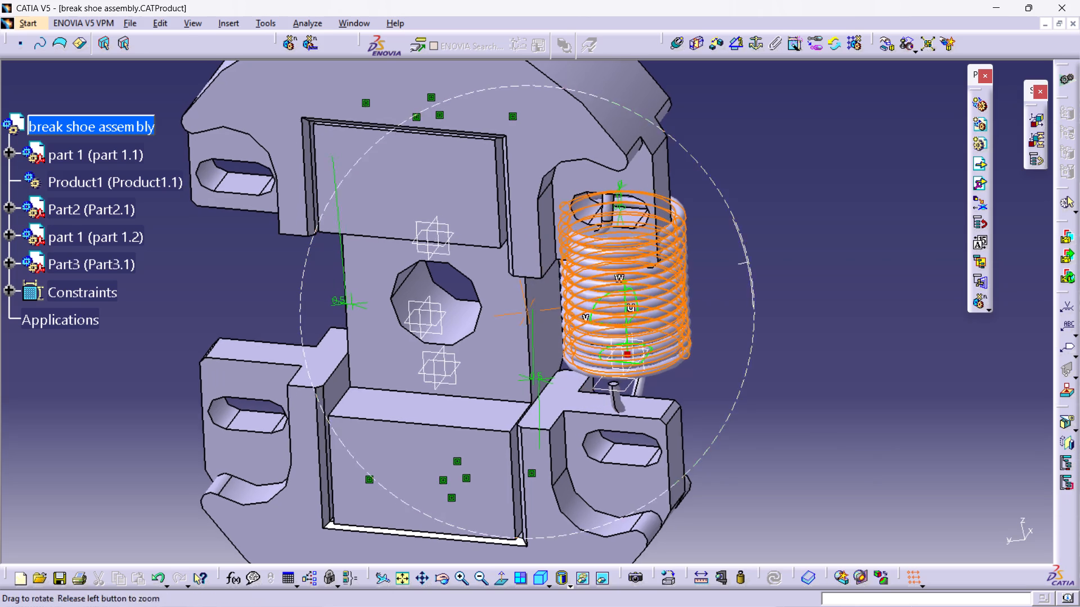
middle_click_drag(772, 256, 403, 299)
middle_click(403, 299, "ctrl")
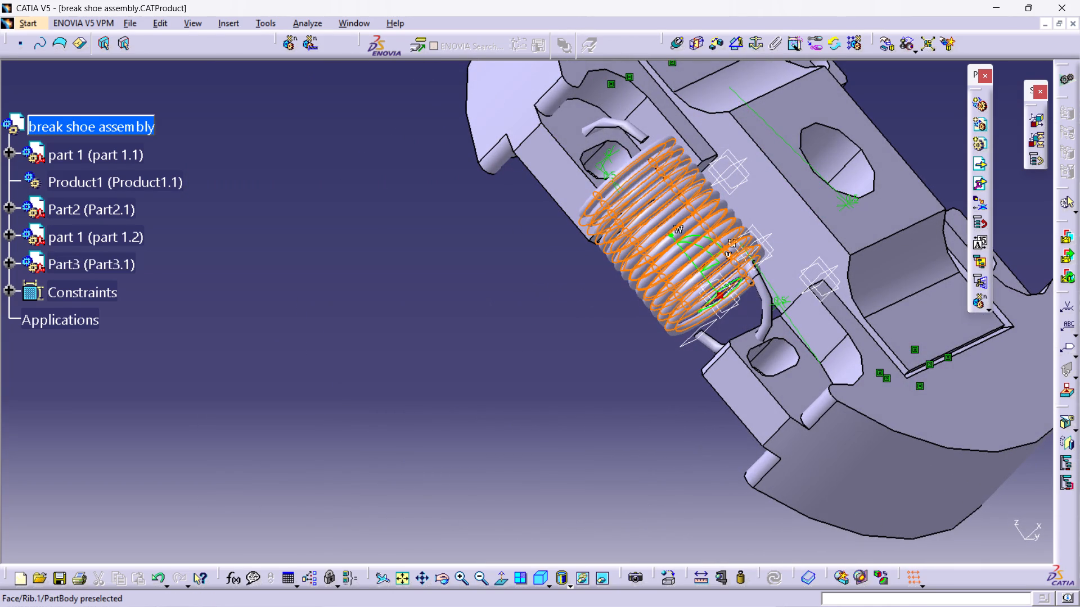
left_click_drag(692, 260, 704, 291)
left_click(557, 357)
Nudge the Part3 spring freehand by a small amount to settle its hooks in the two lug slots.
middle_click_drag(544, 274, 572, 274, "ctrl")
middle_click_drag(458, 346, 460, 328, "ctrl")
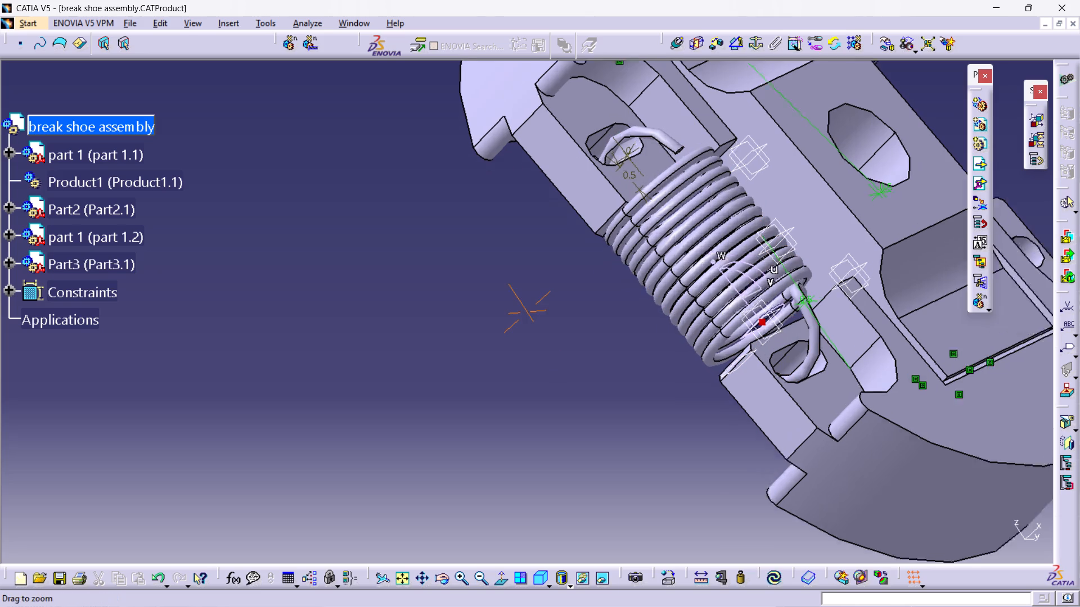
middle_click_drag(460, 328, 556, 363, "ctrl")
middle_click_drag(519, 384, 571, 407)
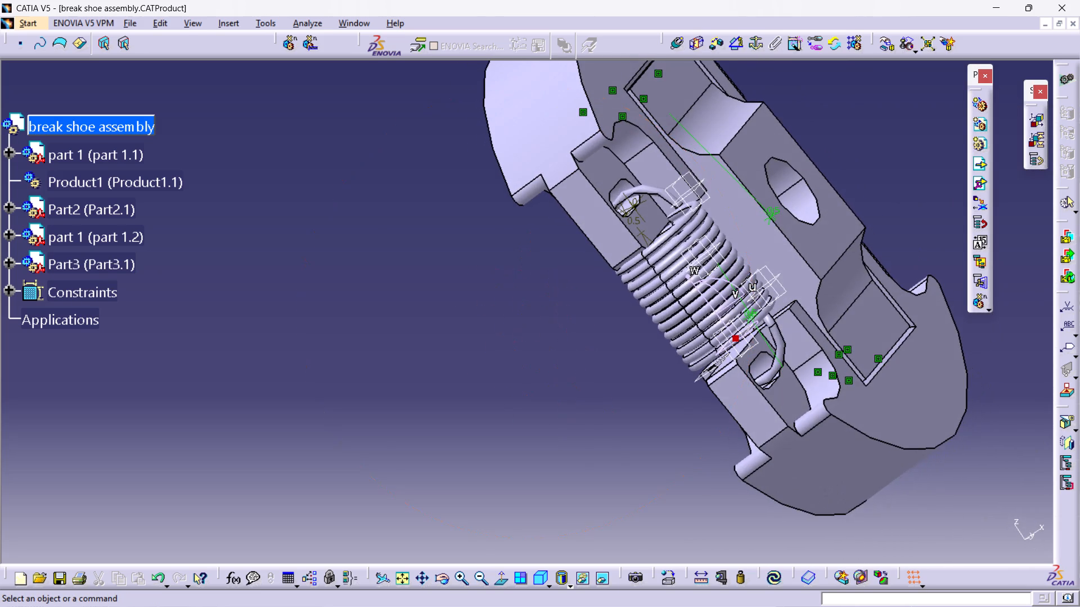
left_click(692, 316)
left_click_drag(711, 308, 713, 312)
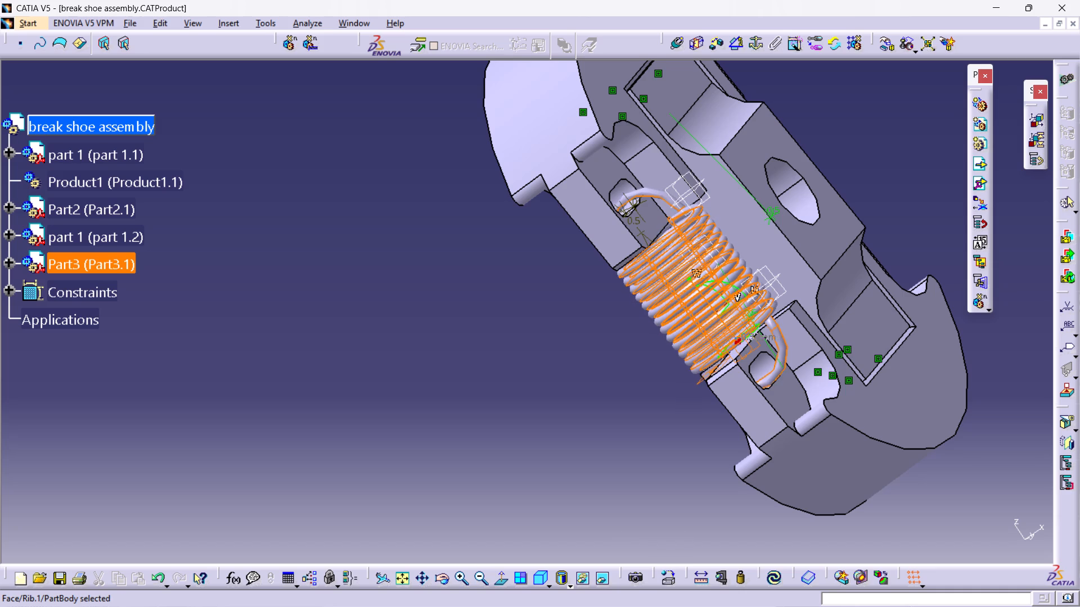
left_click_drag(713, 312, 715, 314)
left_click(611, 339)
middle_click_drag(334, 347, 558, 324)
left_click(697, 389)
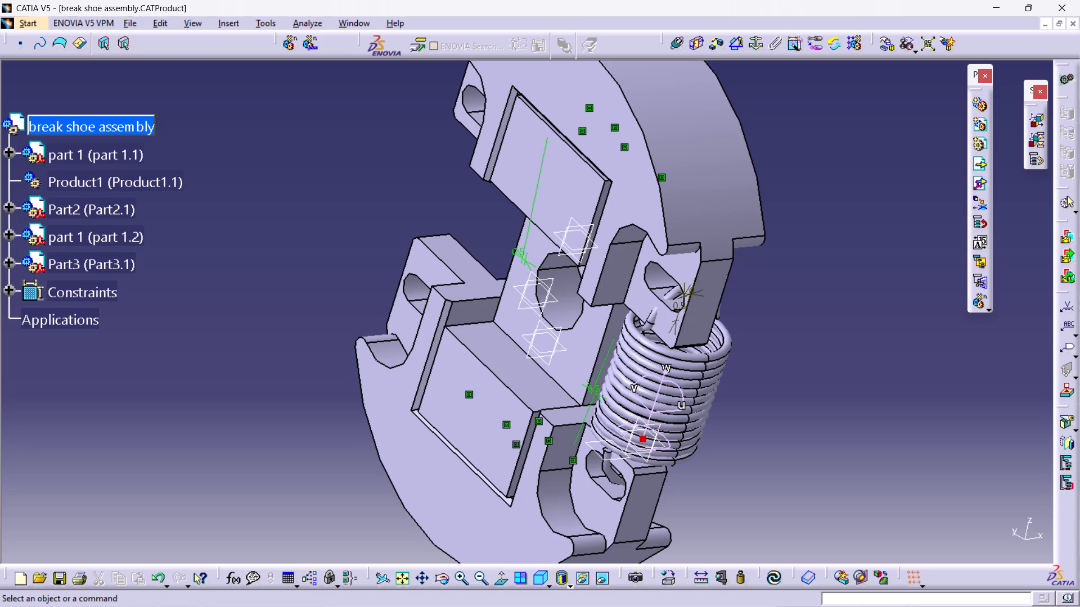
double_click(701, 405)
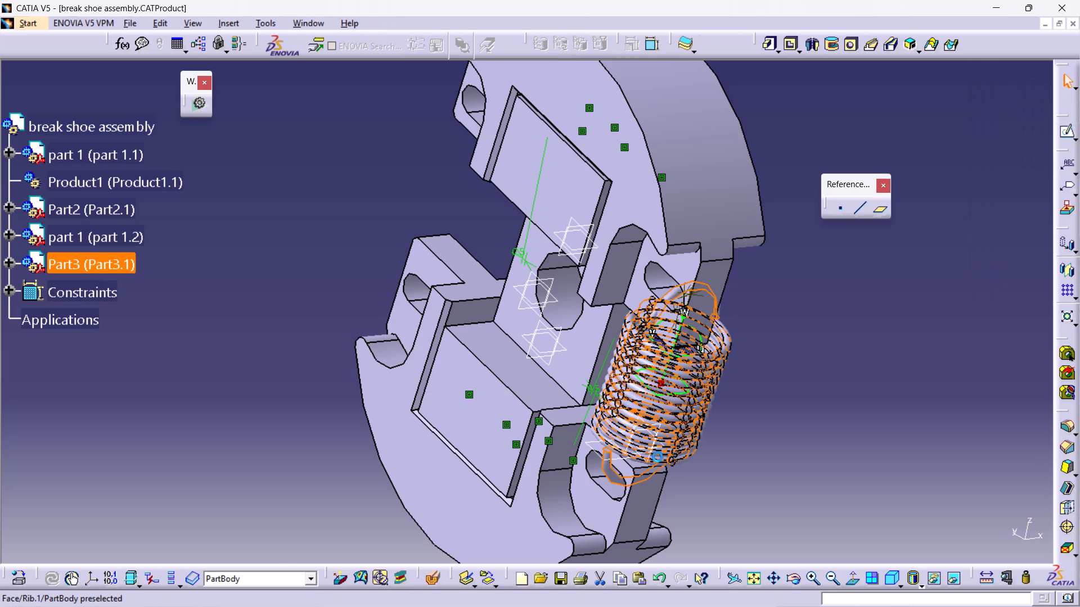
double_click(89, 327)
Shift the Part3 spring freehand across the lugs' thickness so its hooks pass through the slots of part 1.1 and part 1.2.
left_click(657, 402)
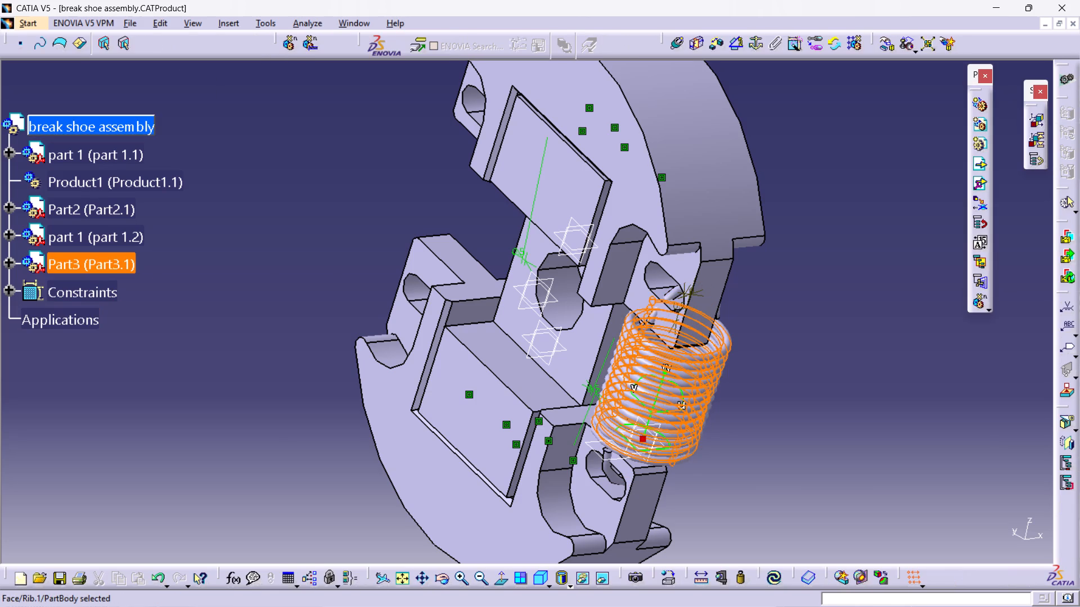
left_click_drag(663, 449, 648, 452)
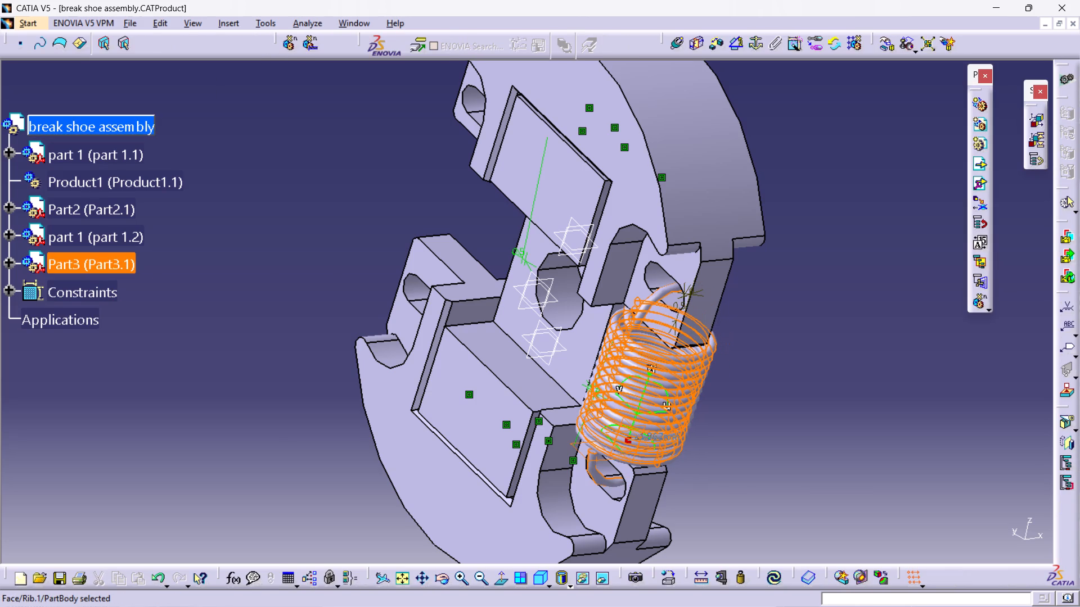
left_click_drag(648, 452, 650, 449)
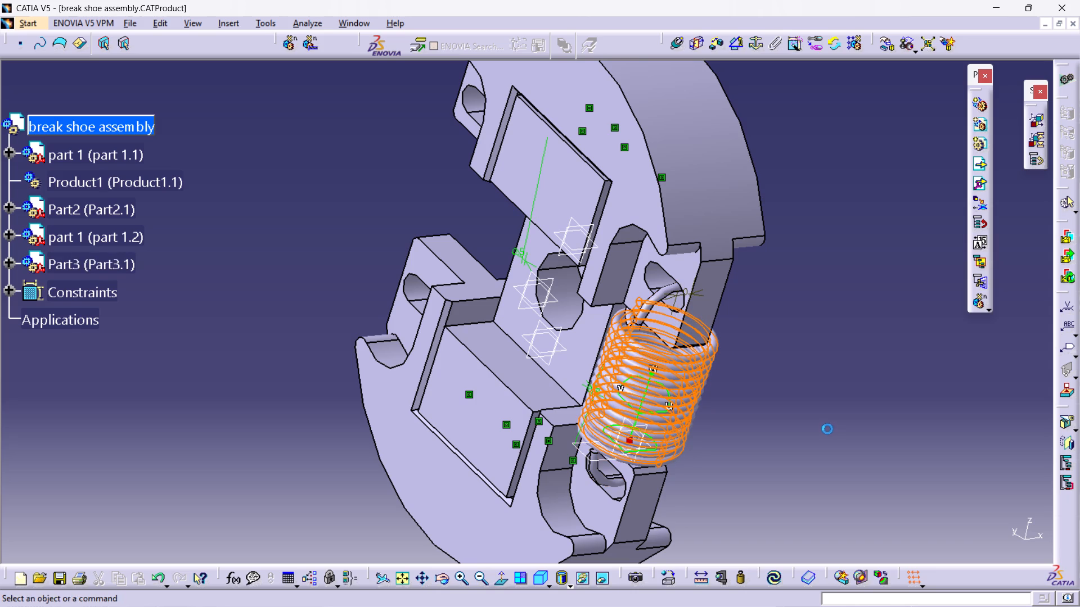
left_click(827, 430)
Examine from several sides how the Part3 spring's hooks sit in the lug slots of both shoes.
middle_click_drag(803, 395, 508, 337)
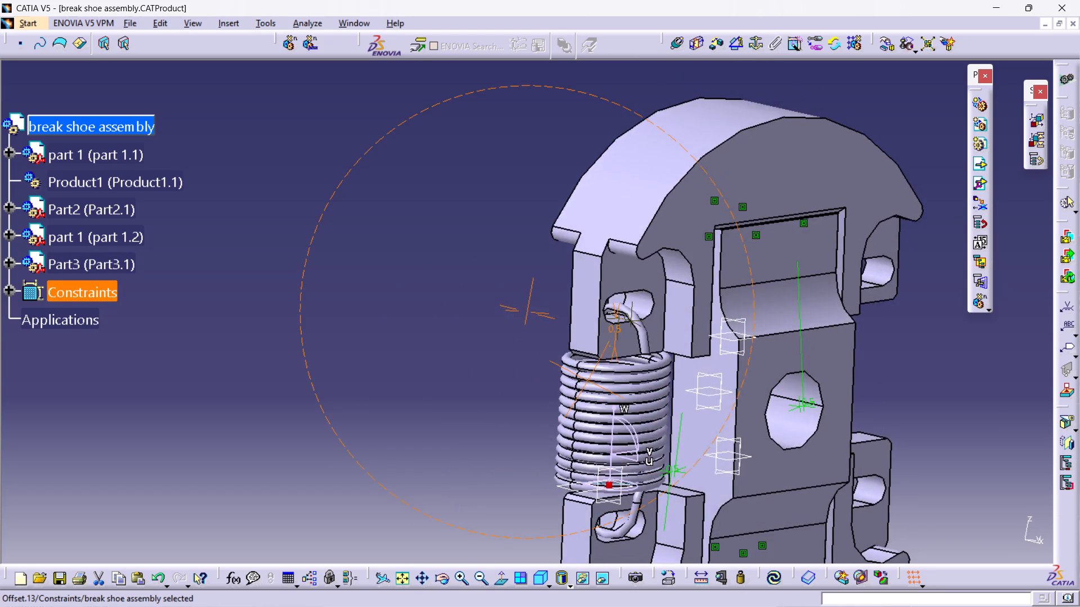
middle_click_drag(508, 337, 424, 282)
middle_click_drag(422, 282, 398, 288, "ctrl")
middle_click_drag(398, 288, 490, 300, "ctrl")
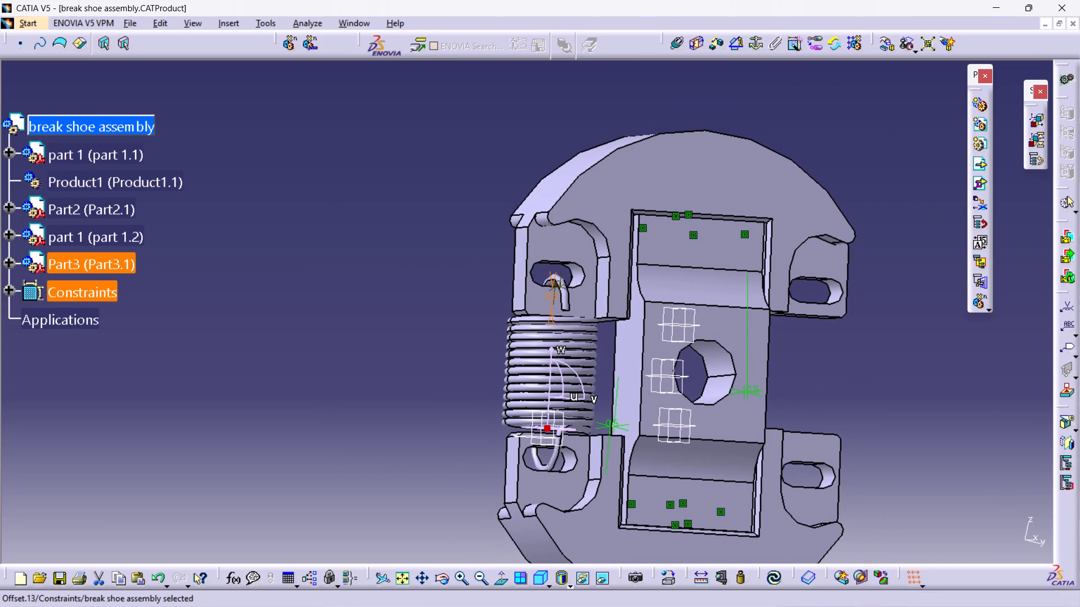
middle_click_drag(402, 418, 417, 331)
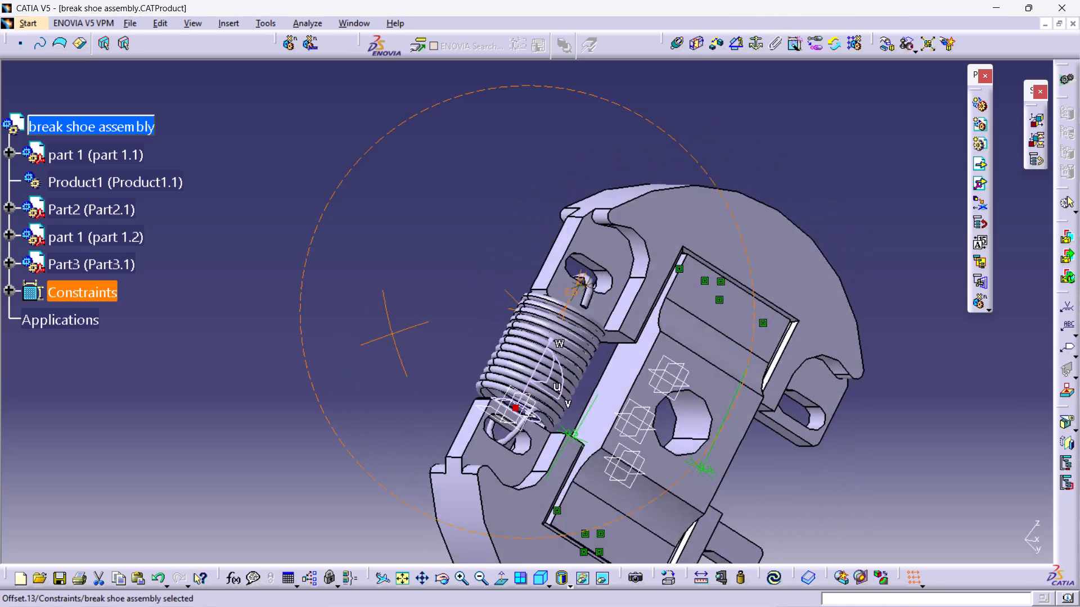
middle_click_drag(417, 331, 690, 433)
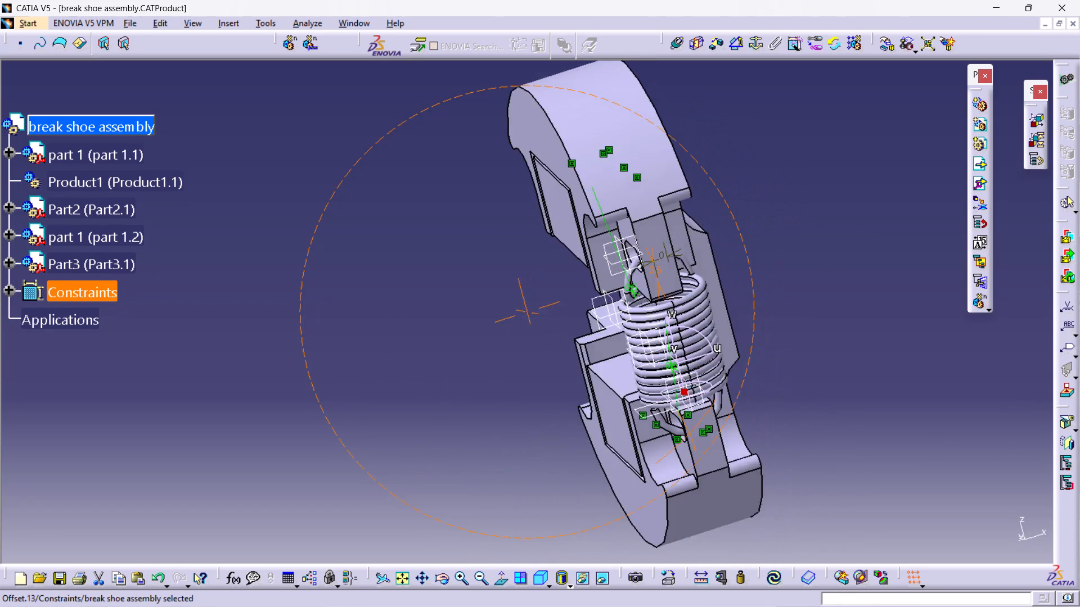
middle_click_drag(690, 433, 559, 436)
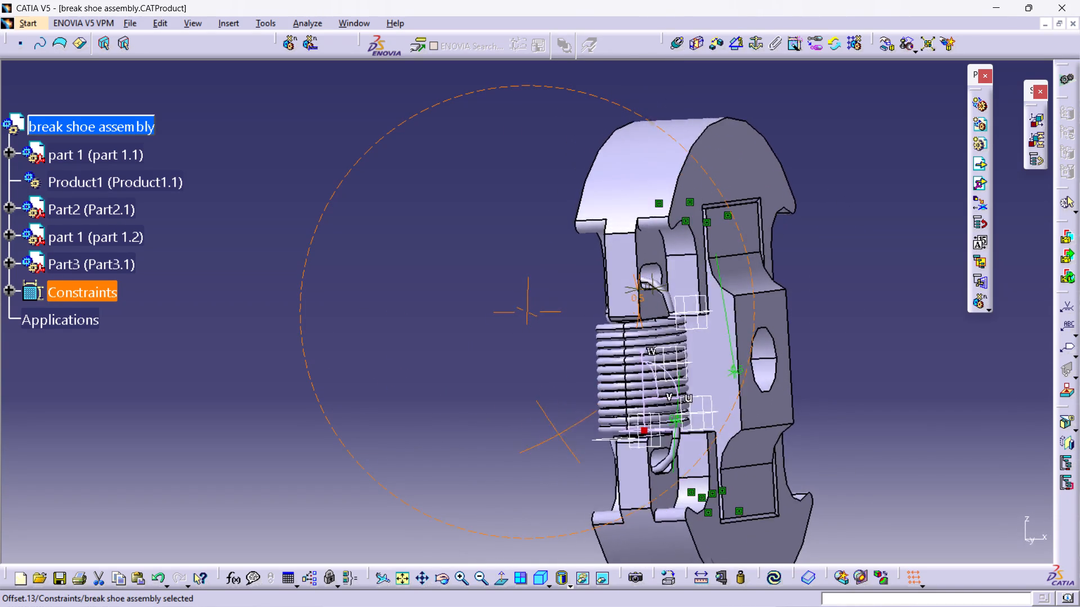
middle_click_drag(559, 436, 378, 406)
middle_click(378, 405, "ctrl")
middle_click(378, 403, "ctrl")
middle_click_drag(378, 402, 400, 432, "ctrl")
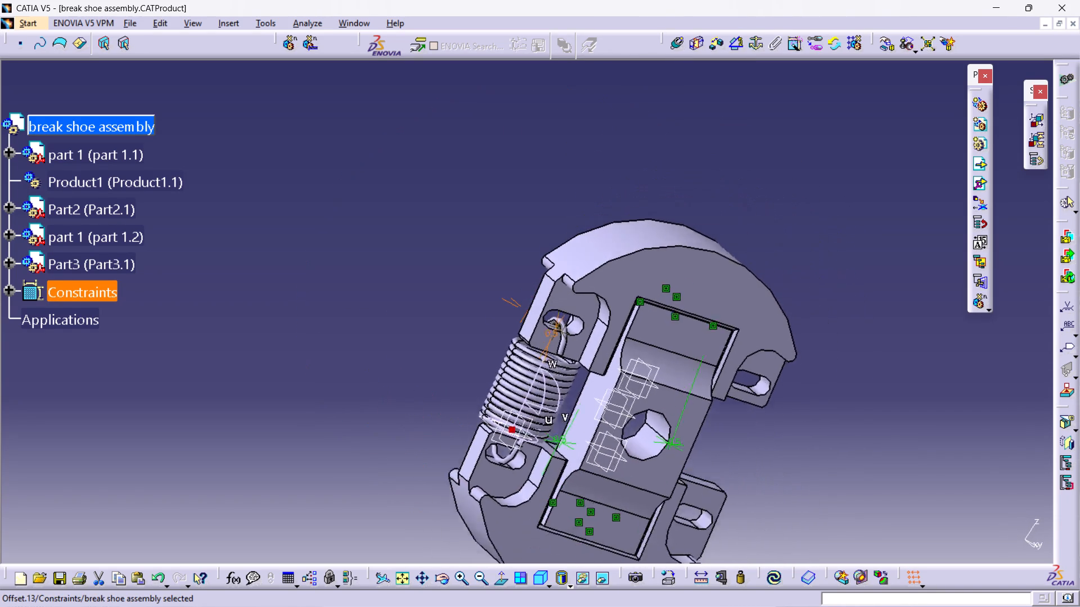
middle_click_drag(400, 432, 455, 422, "ctrl")
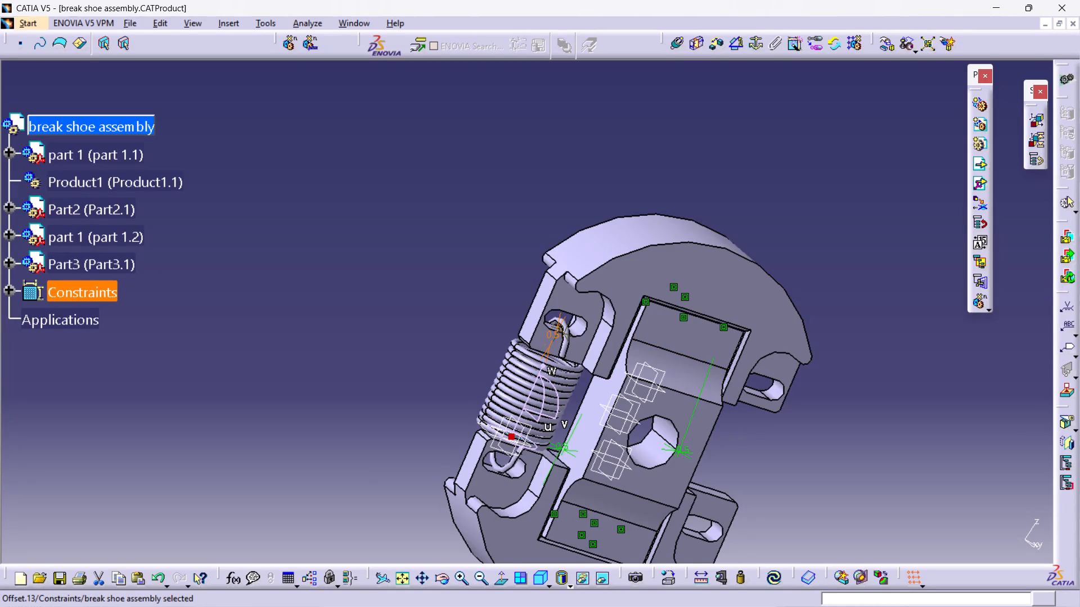
middle_click_drag(854, 393, 718, 295)
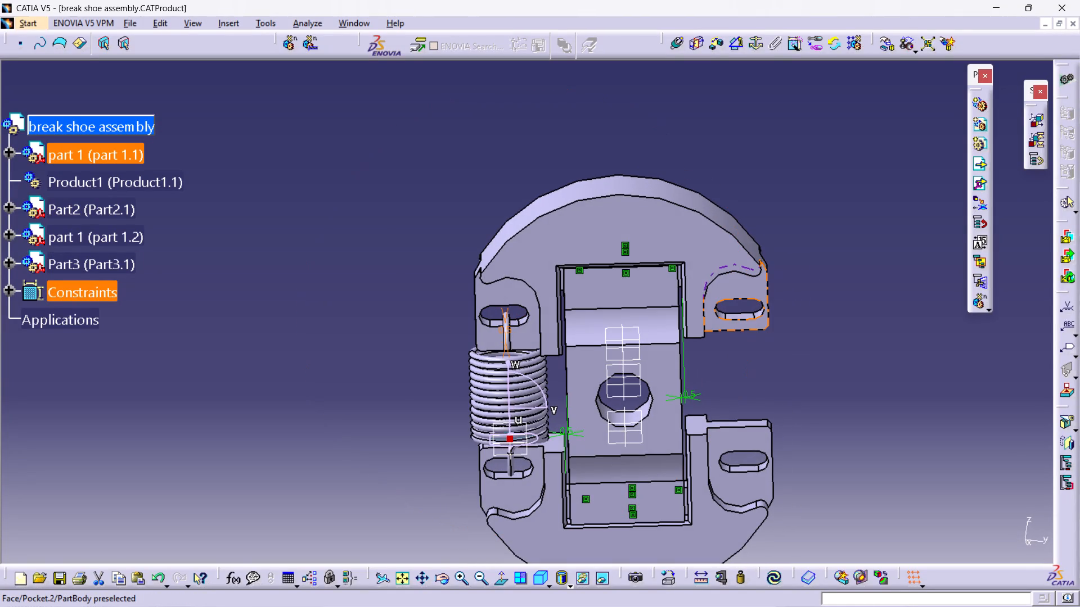
Fix the Part3 spring in its current position with a Fix Component constraint.
left_click(483, 392)
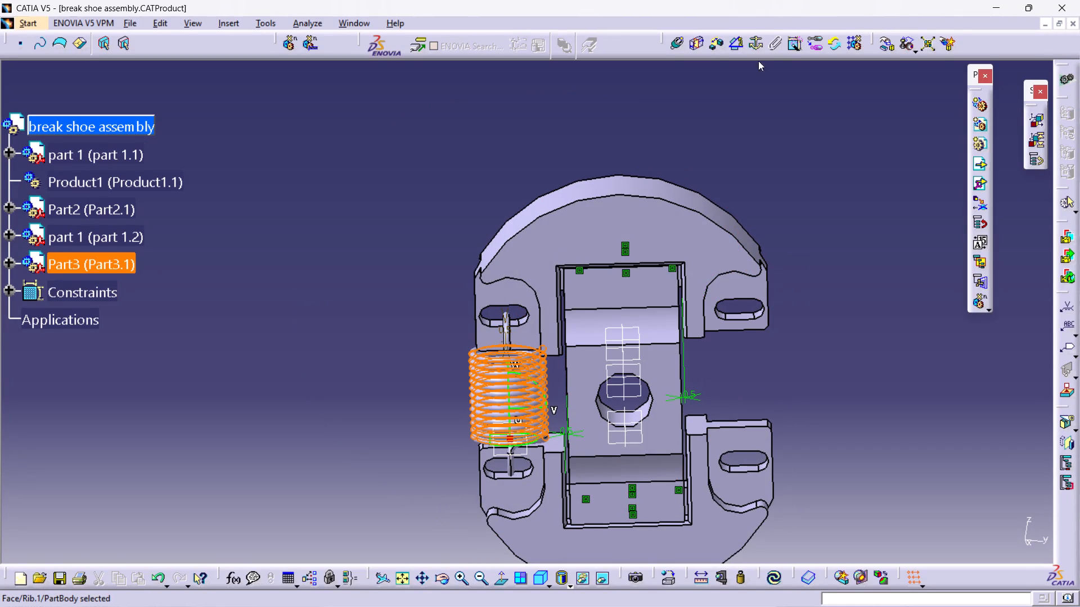
left_click(759, 41)
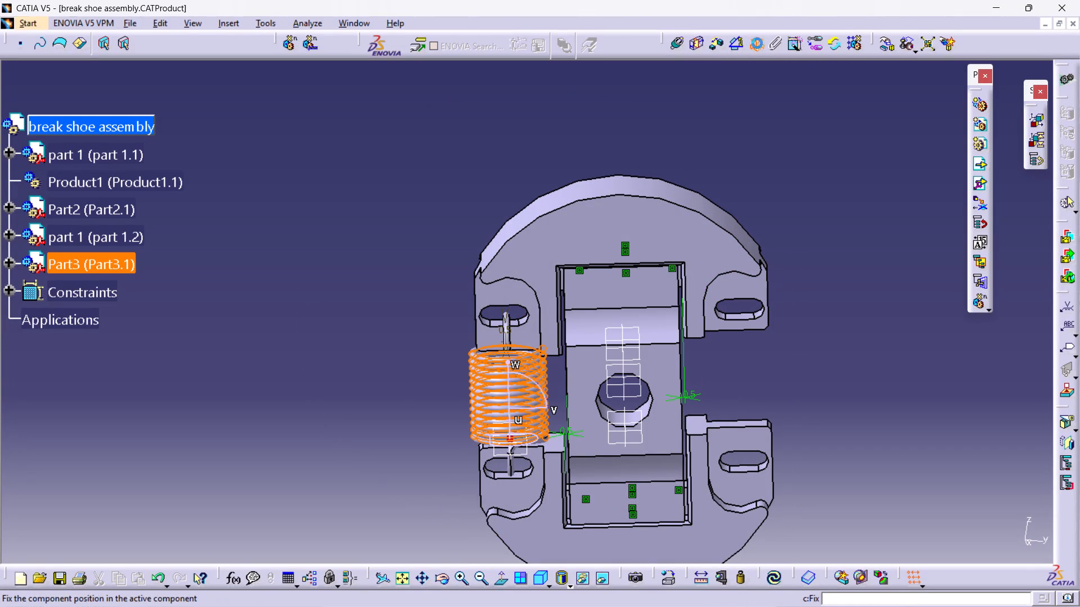
left_click(844, 233)
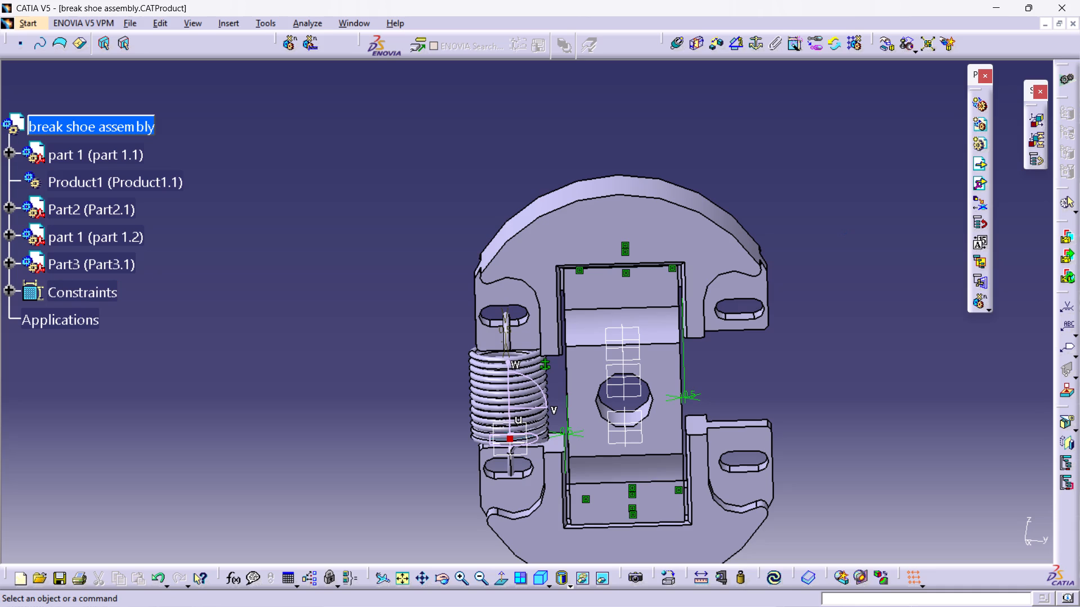
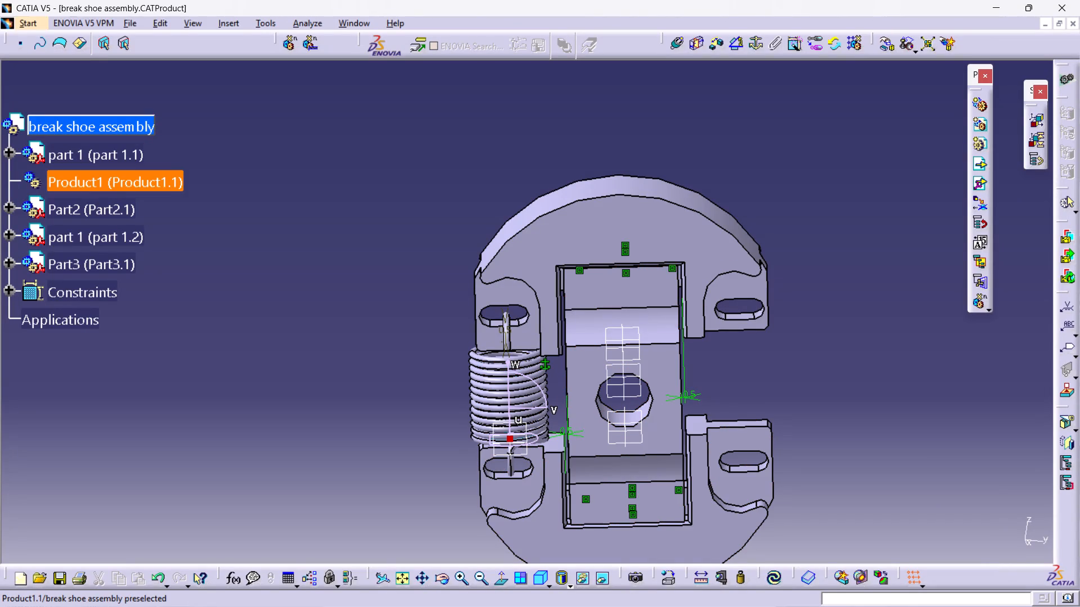
Copy the fixed Part3 spring and paste a second instance of it into the break shoe assembly.
left_click(105, 275)
right_click(105, 276)
right_click(109, 265)
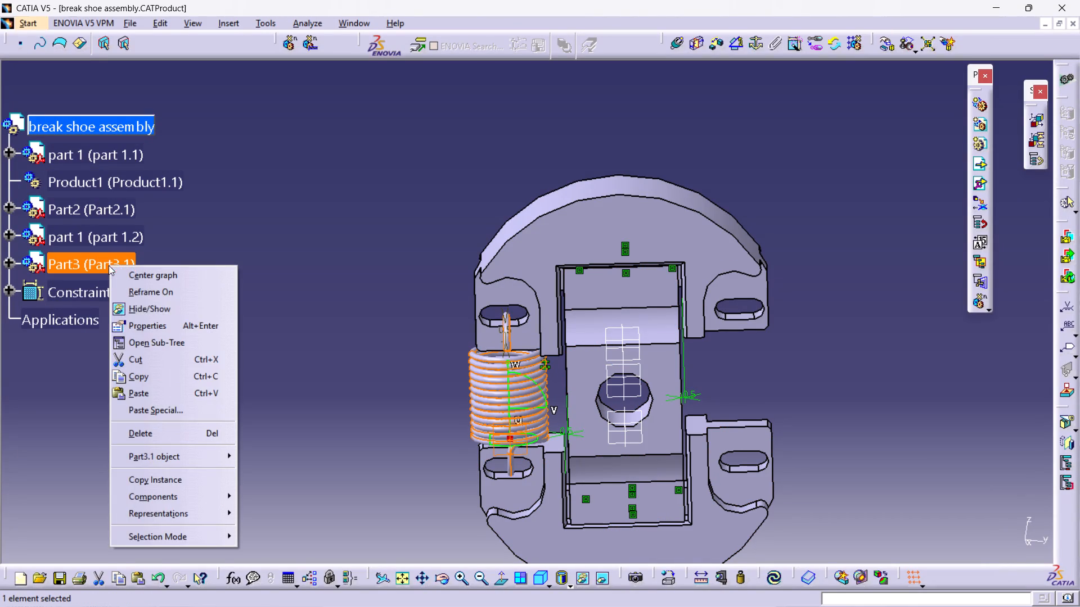
left_click(146, 374)
right_click(73, 130)
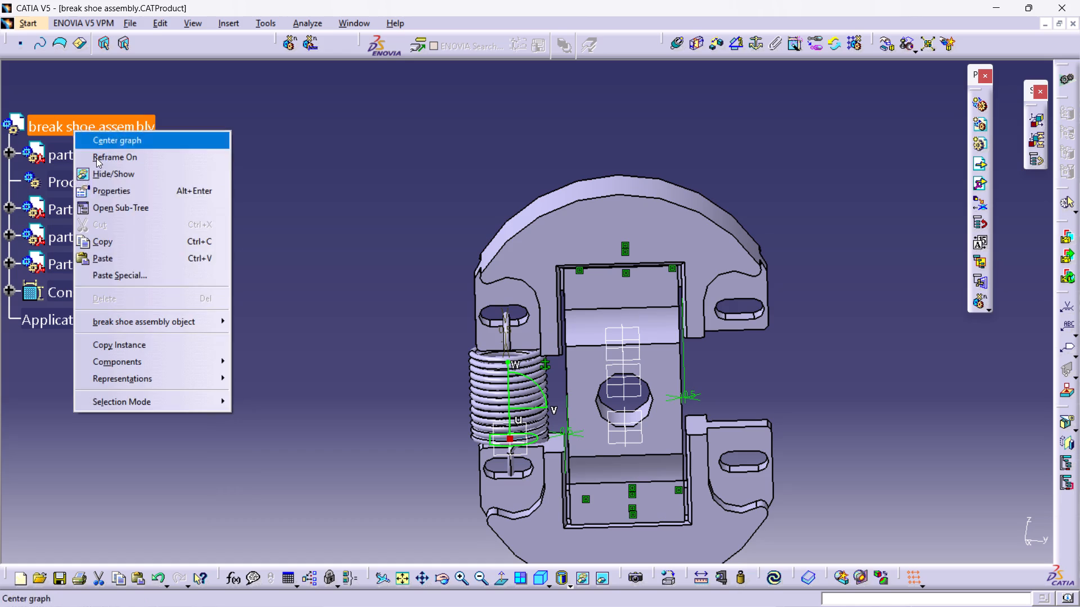
left_click(148, 263)
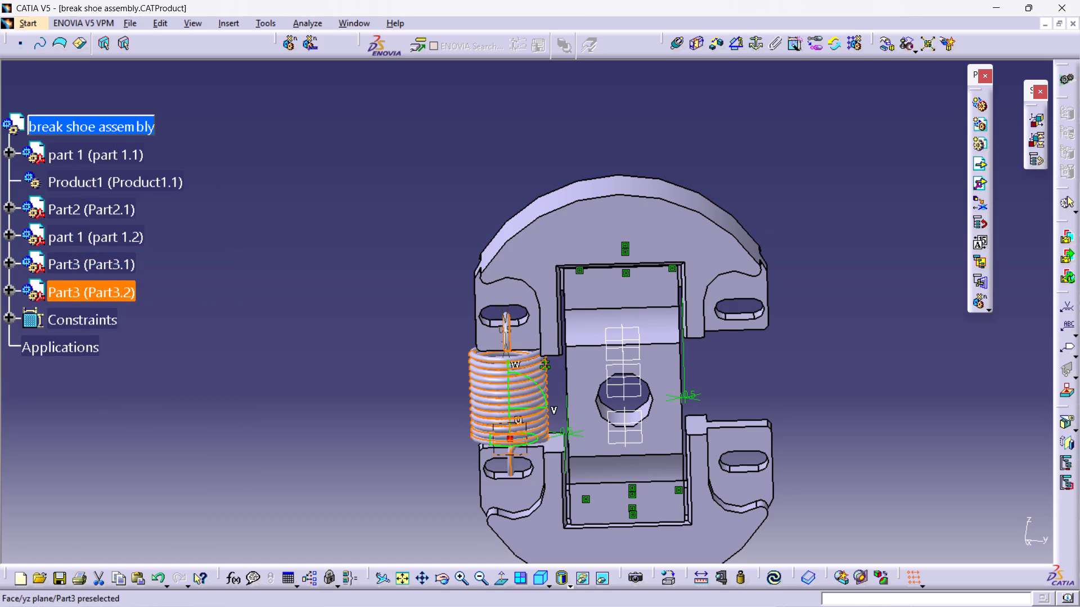
Move the copied Part3 spring freehand across Part2 to the lug slots on the opposite side of the two shoes.
left_click_drag(508, 436, 633, 425)
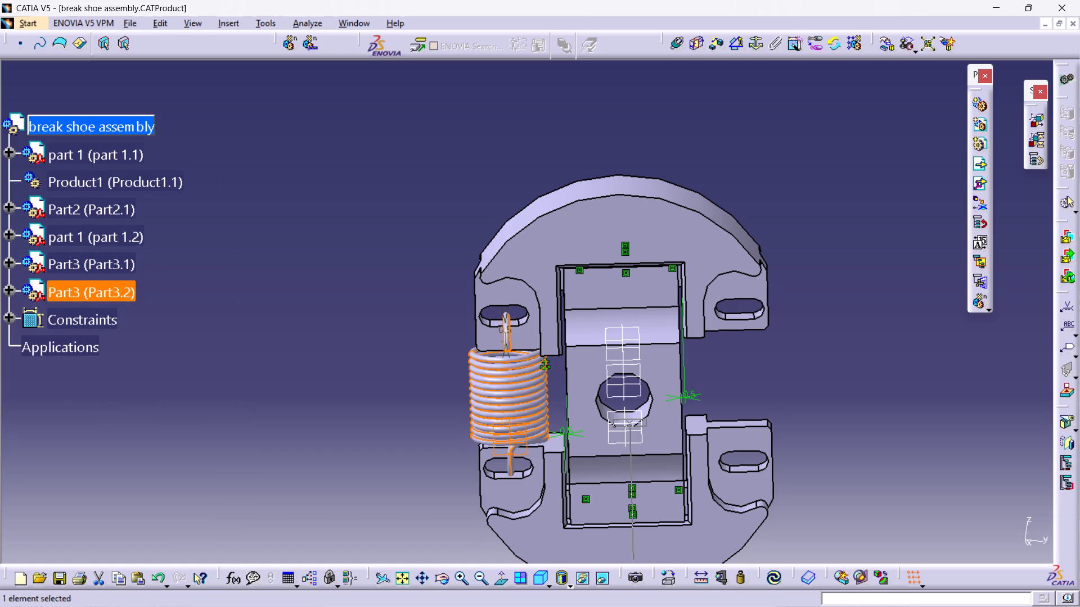
left_click_drag(633, 425, 634, 425)
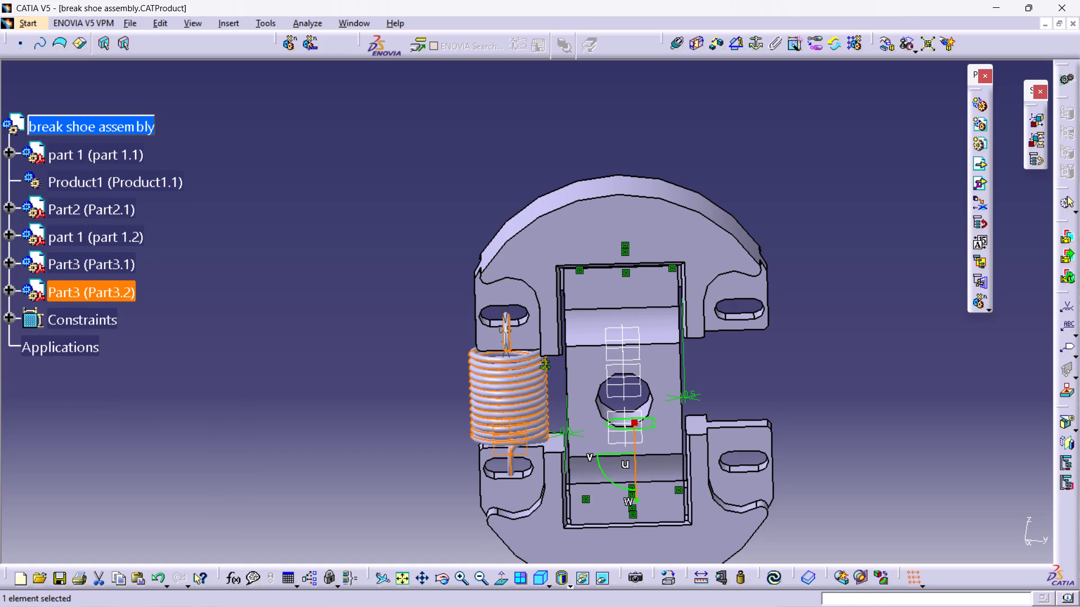
left_click(840, 437)
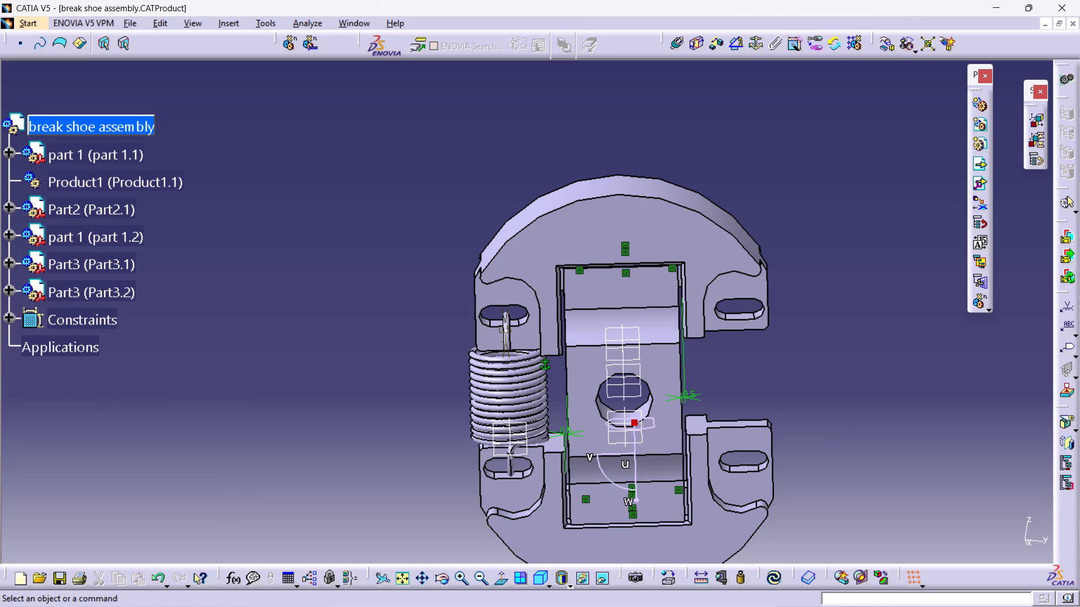
left_click(520, 418)
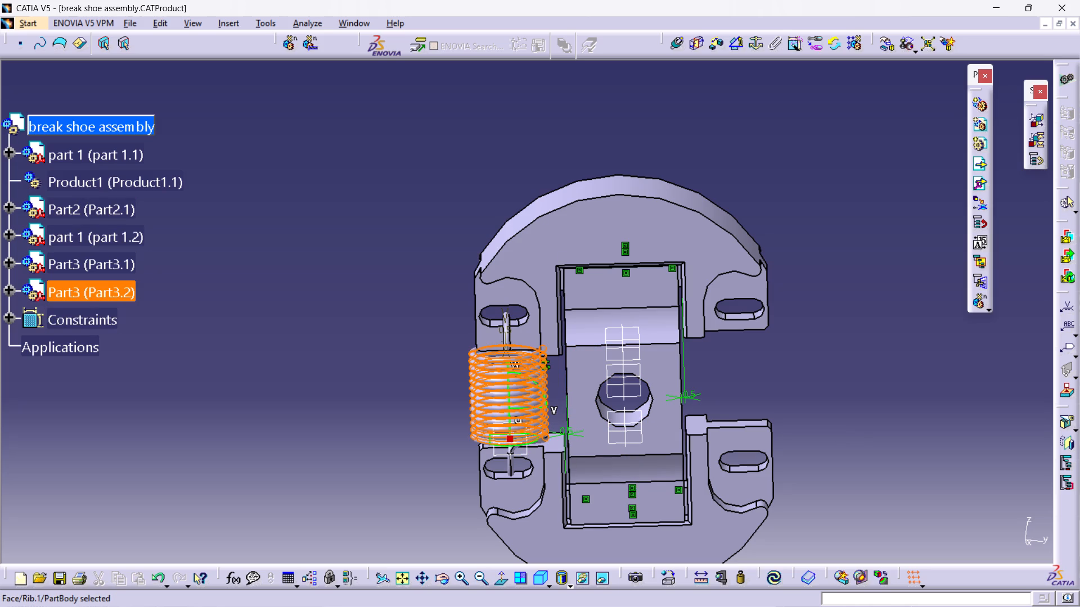
left_click_drag(501, 434, 553, 436)
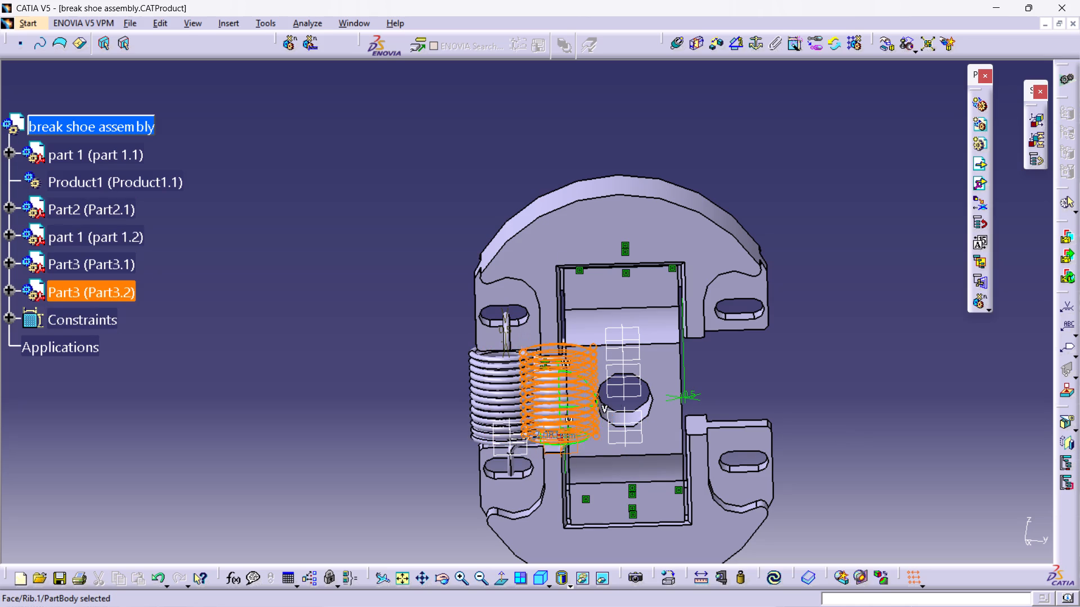
left_click_drag(553, 436, 729, 405)
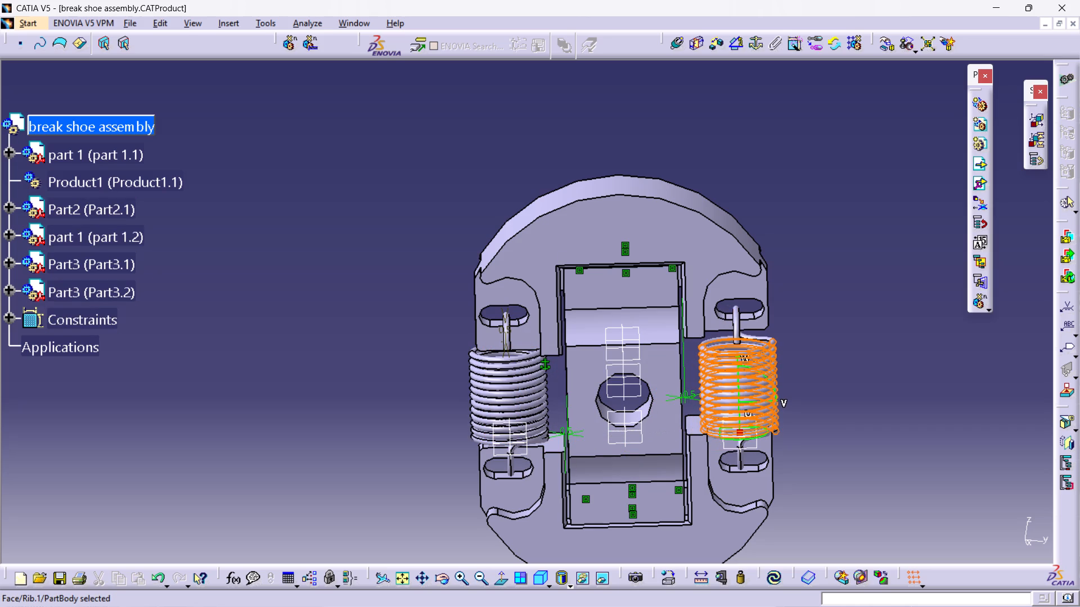
left_click(897, 382)
Examine from behind and at an angle how the copied spring's hooks sit in the lug slots of both shoes.
middle_click_drag(937, 387, 853, 392)
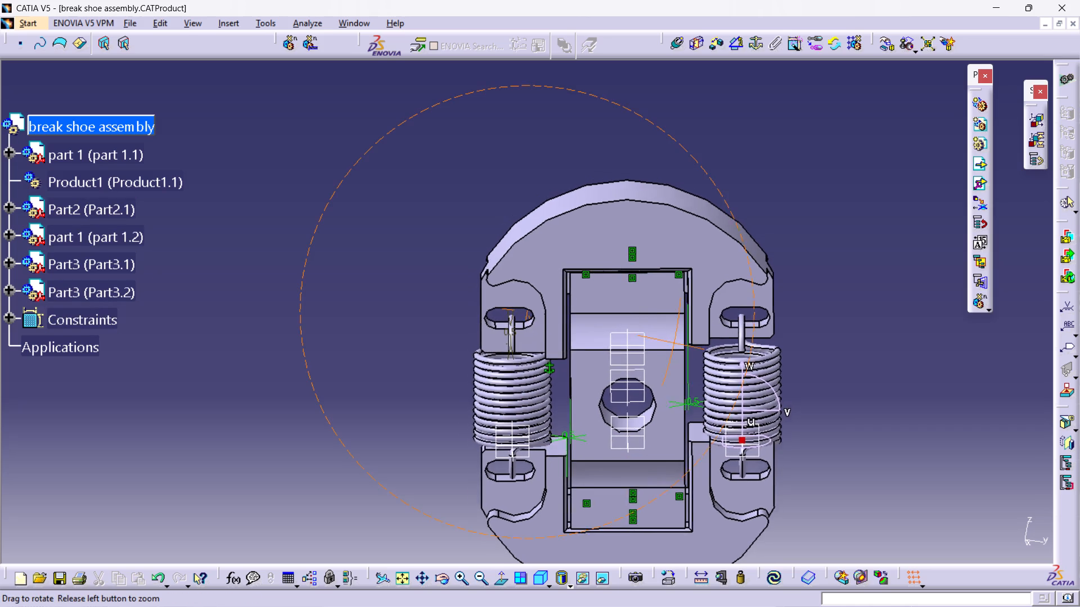
middle_click_drag(853, 392, 224, 296)
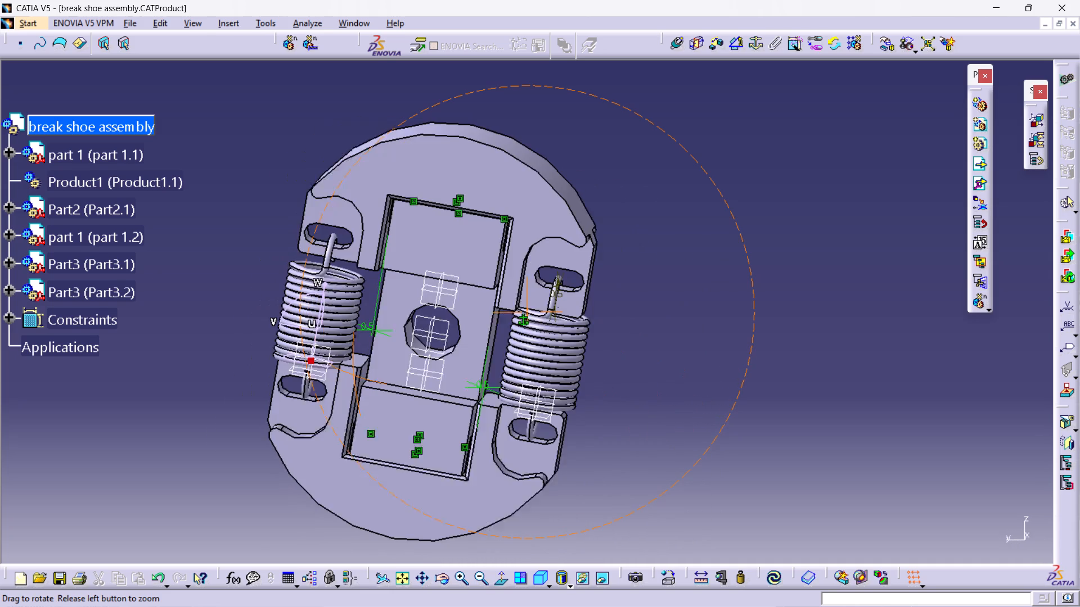
middle_click_drag(224, 296, 262, 301)
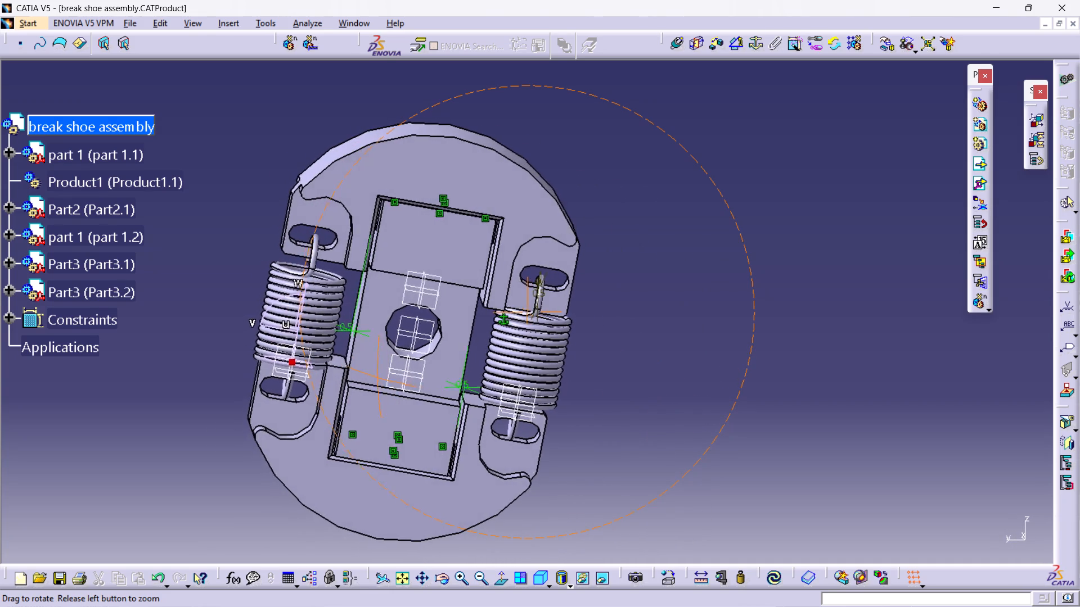
middle_click_drag(262, 301, 308, 283)
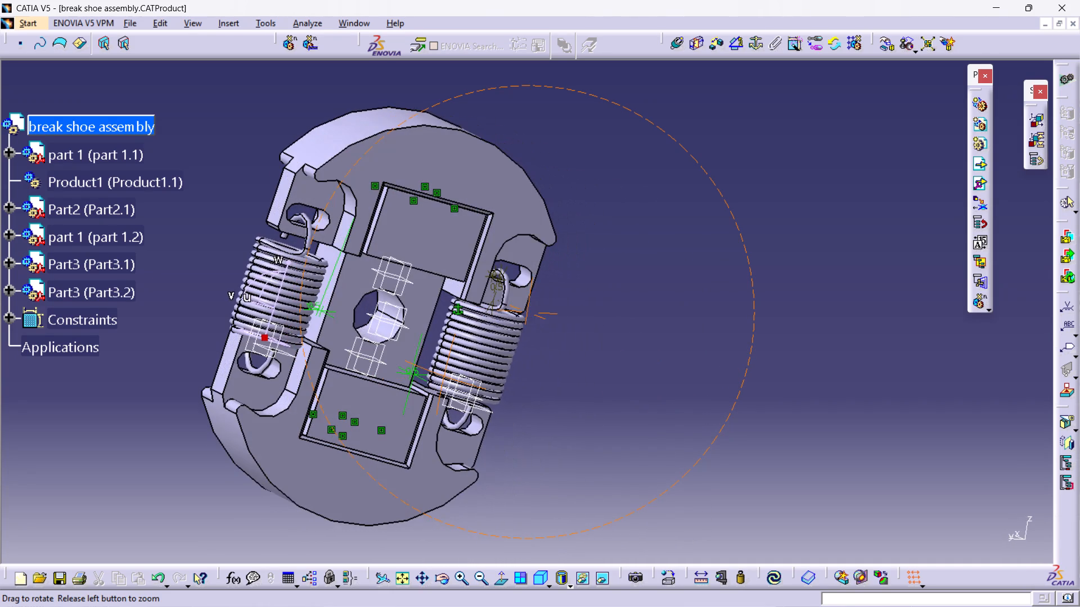
middle_click_drag(308, 283, 309, 284)
middle_click_drag(621, 410, 574, 384, "ctrl")
middle_click_drag(573, 384, 450, 274)
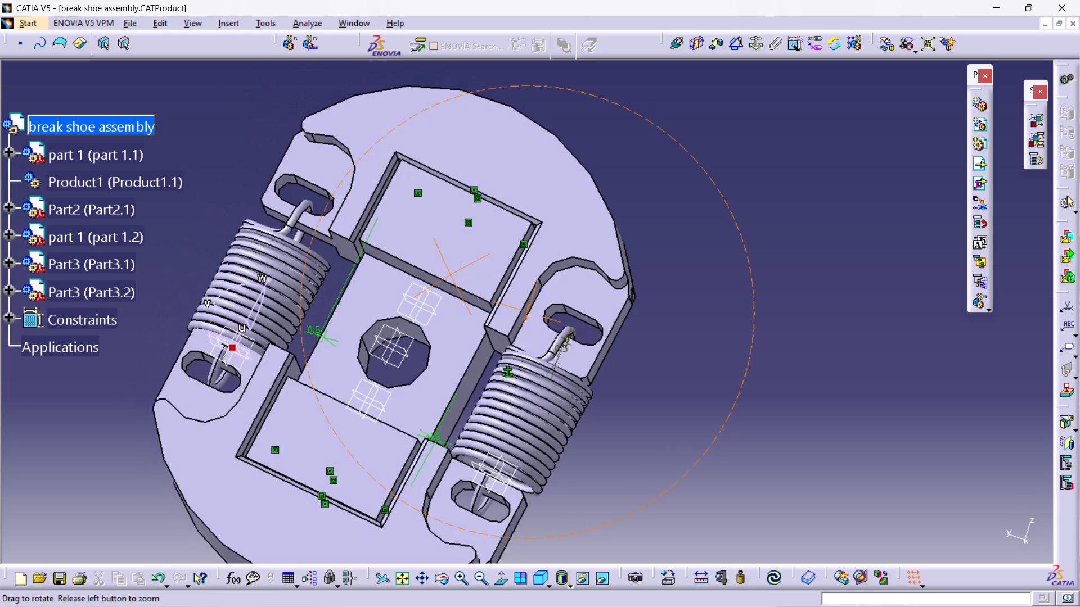
middle_click_drag(450, 274, 461, 301)
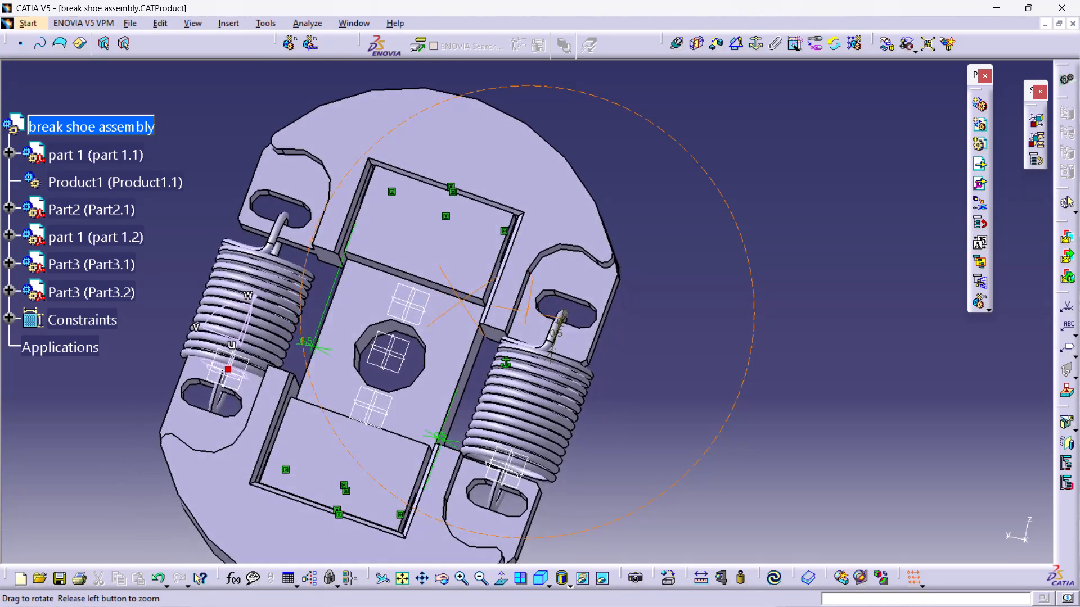
middle_click_drag(461, 301, 462, 318)
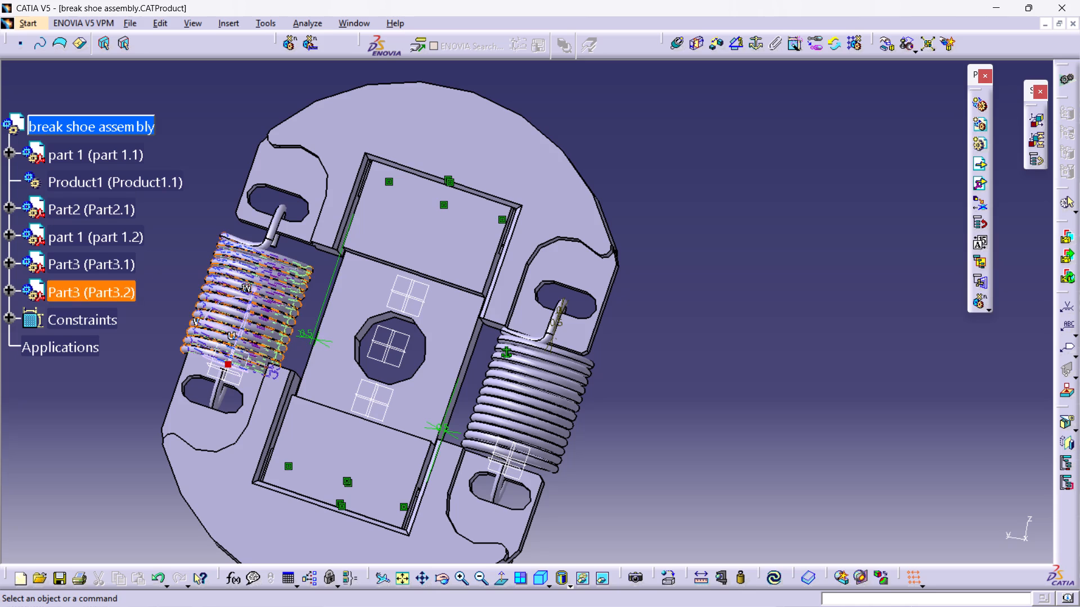
Fix the copied Part3 spring in its current position with a Fix Component constraint.
left_click(695, 420)
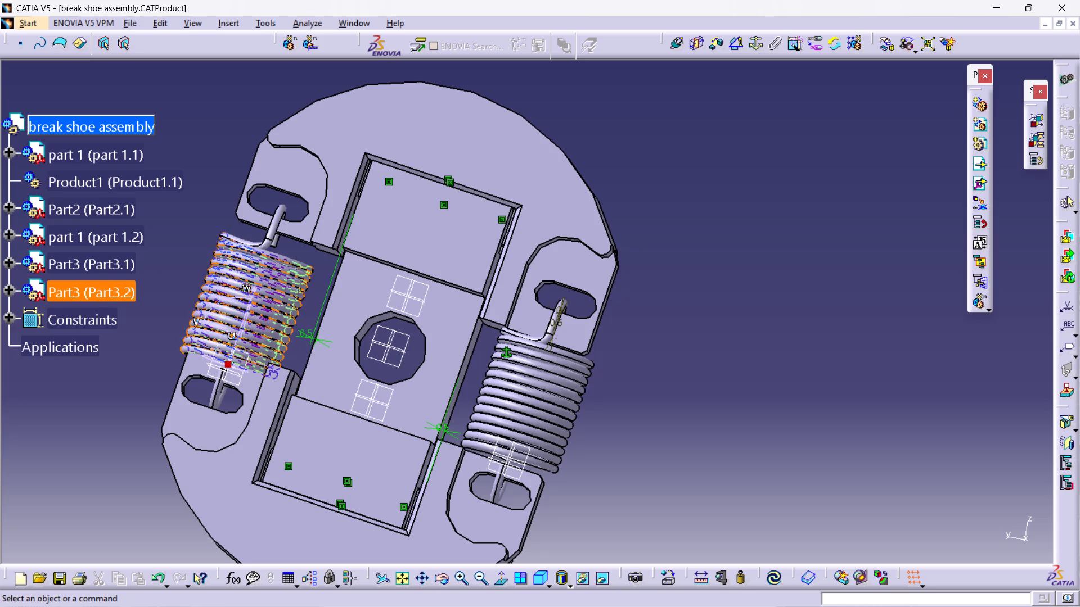
left_click(277, 309)
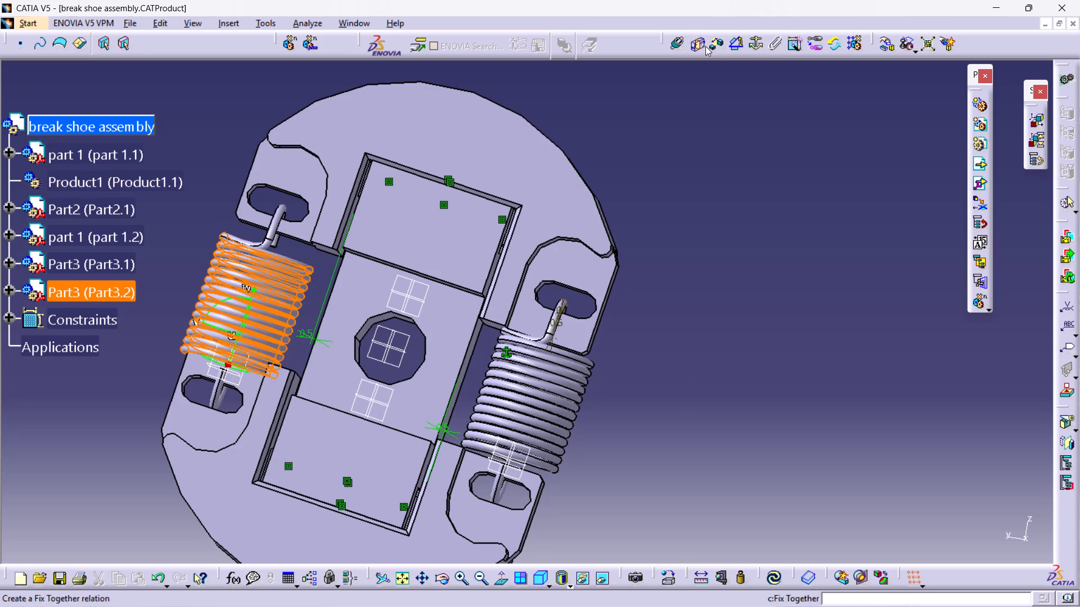
left_click(756, 46)
left_click(756, 190)
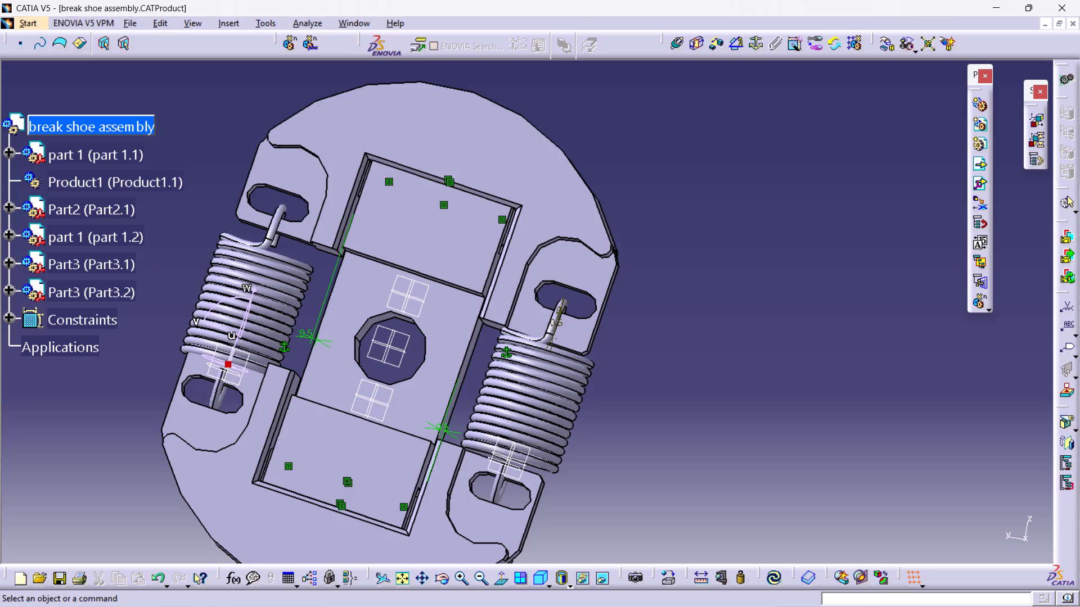
Pull the part 1.2 shoe freehand straight away from Part2, clear of both springs' hooks.
middle_click_drag(628, 380, 641, 260)
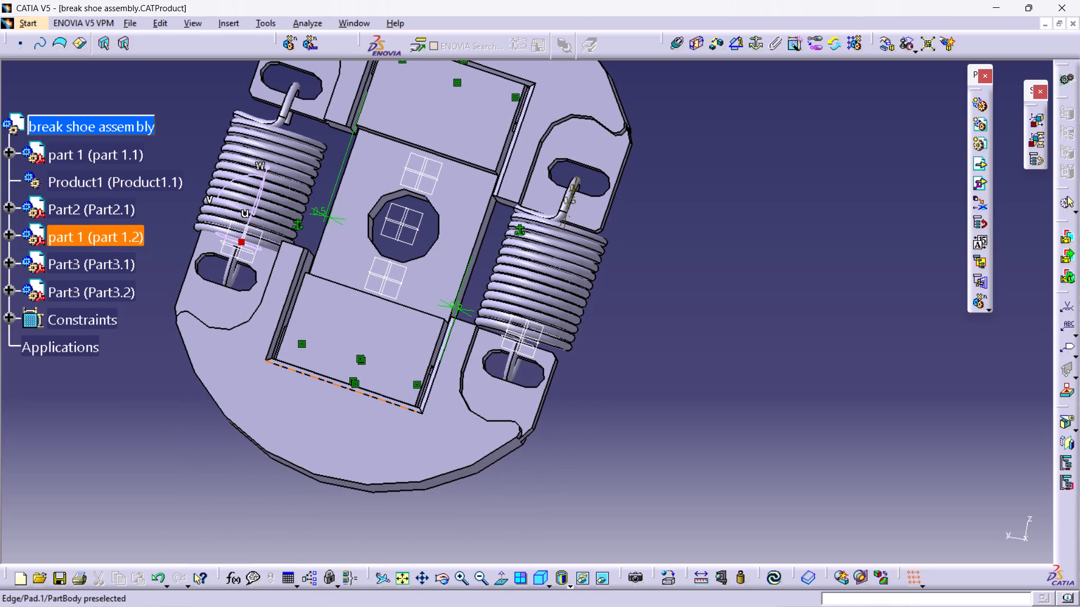
middle_click_drag(368, 364, 376, 449)
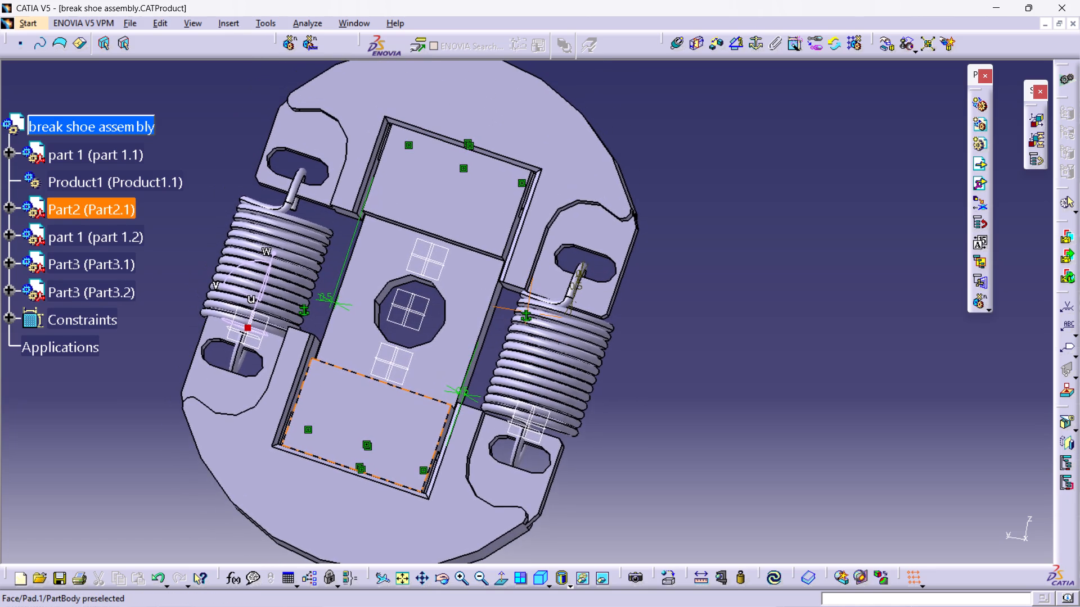
middle_click_drag(376, 449, 375, 449)
middle_click_drag(395, 331, 409, 228)
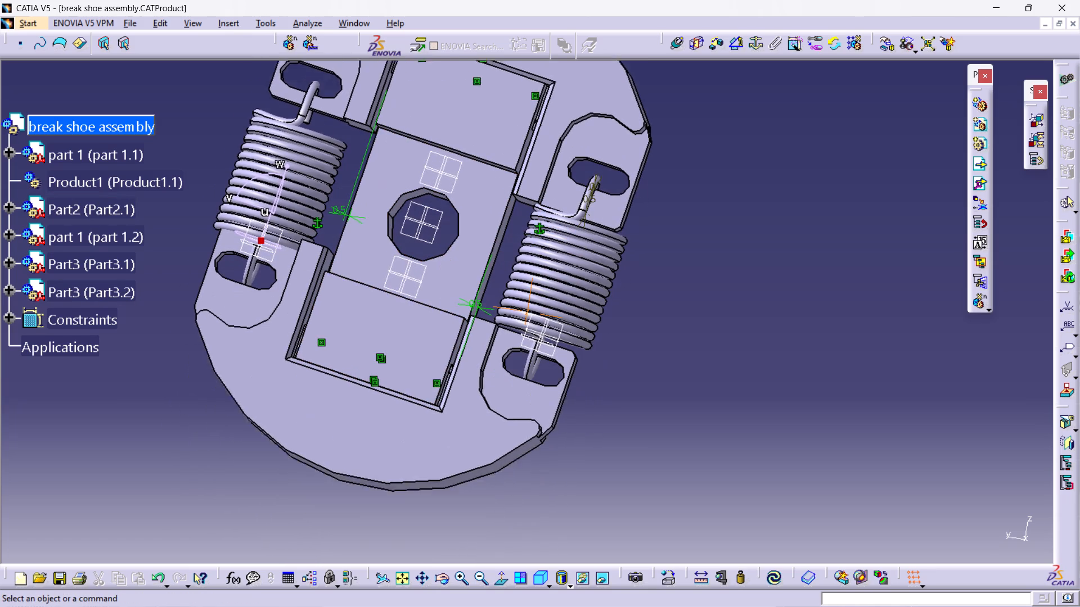
middle_click_drag(409, 228, 409, 209)
left_click(365, 318)
left_click(323, 382)
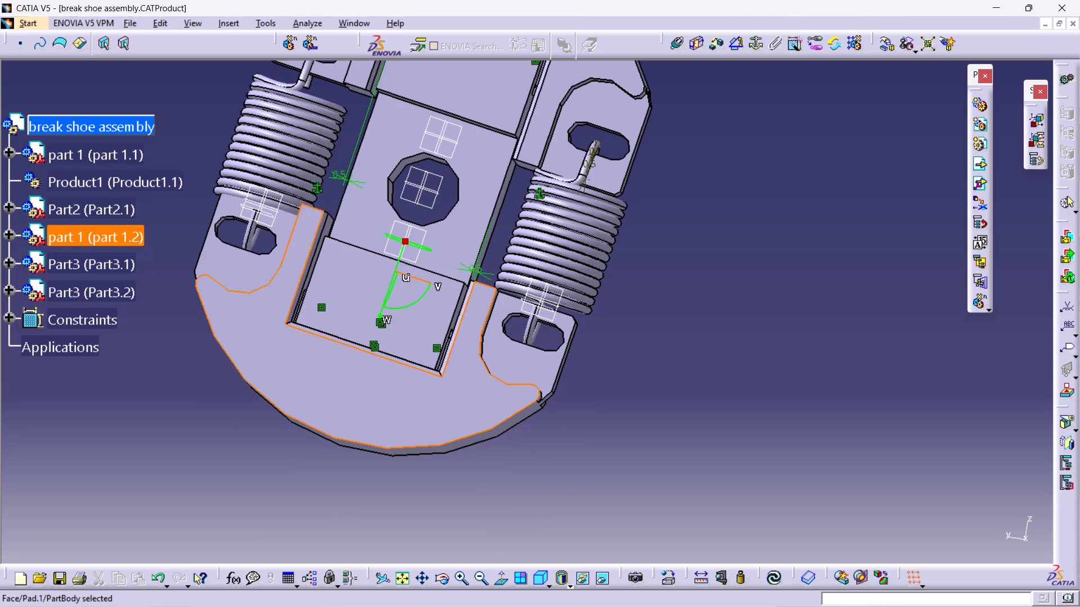
left_click_drag(400, 265, 349, 478)
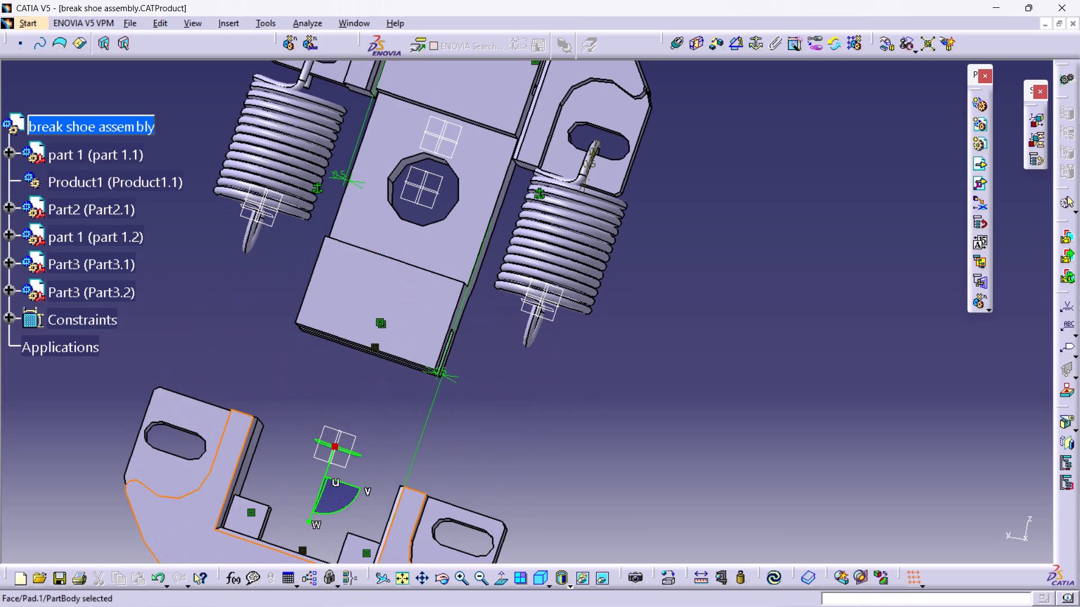
Delete the three surface contact constraints and the offset constraint that tie the part 1.2 shoe to Part2.
middle_click_drag(465, 440, 487, 345)
scroll(465, 440, "up", 1)
right_click(276, 418)
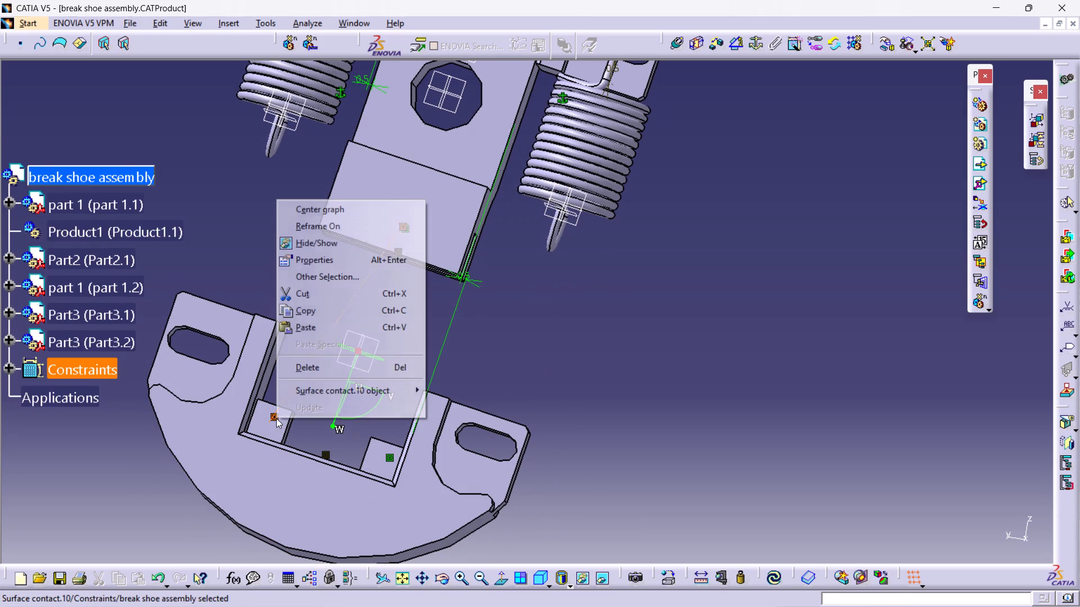
left_click(336, 374)
right_click(327, 453)
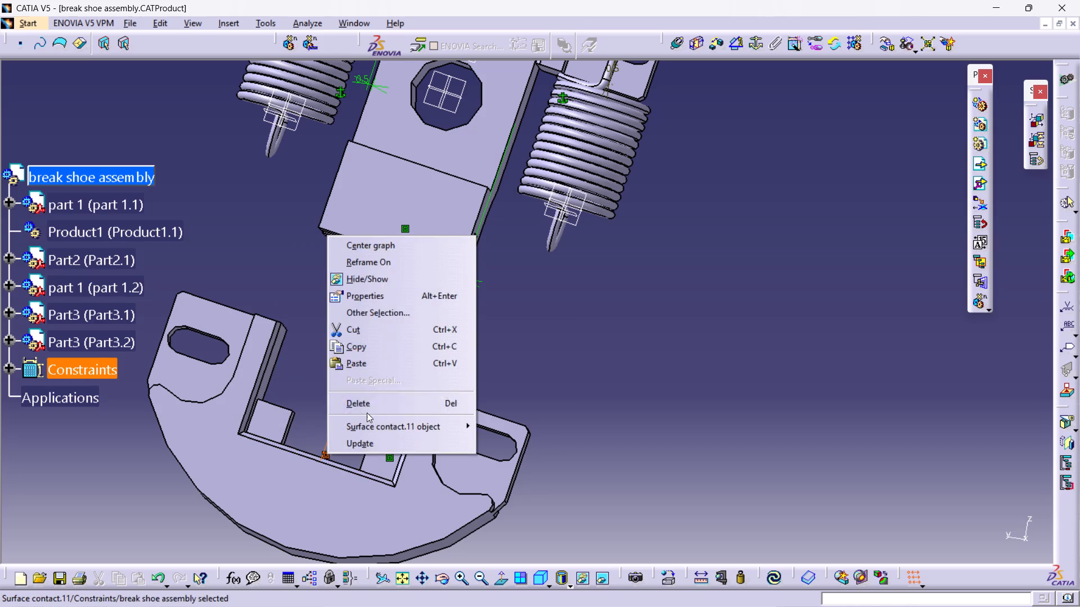
left_click(369, 409)
right_click(387, 459)
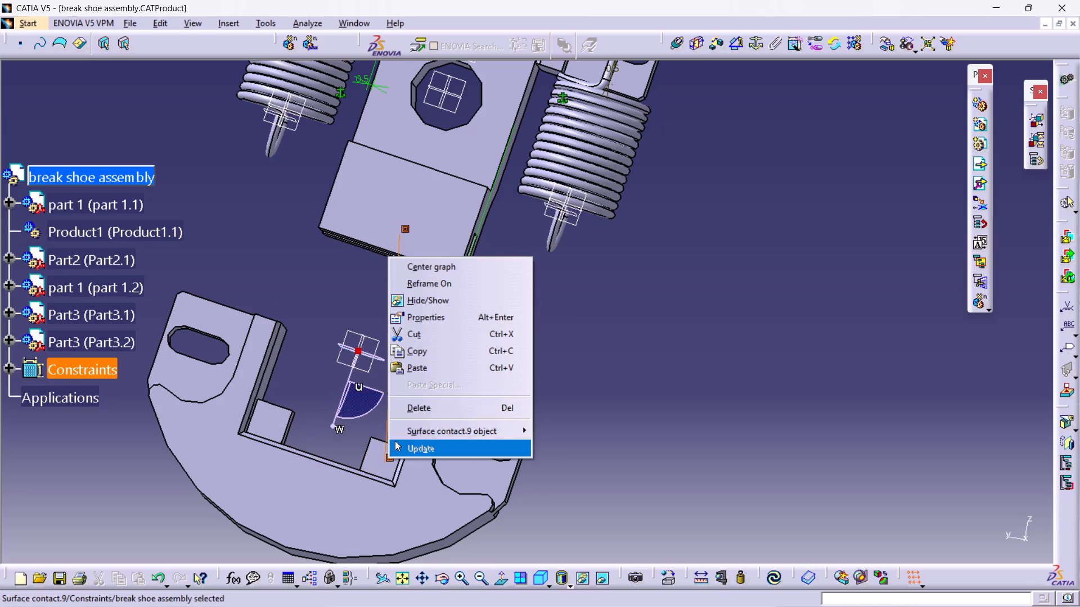
left_click(411, 409)
right_click(452, 313)
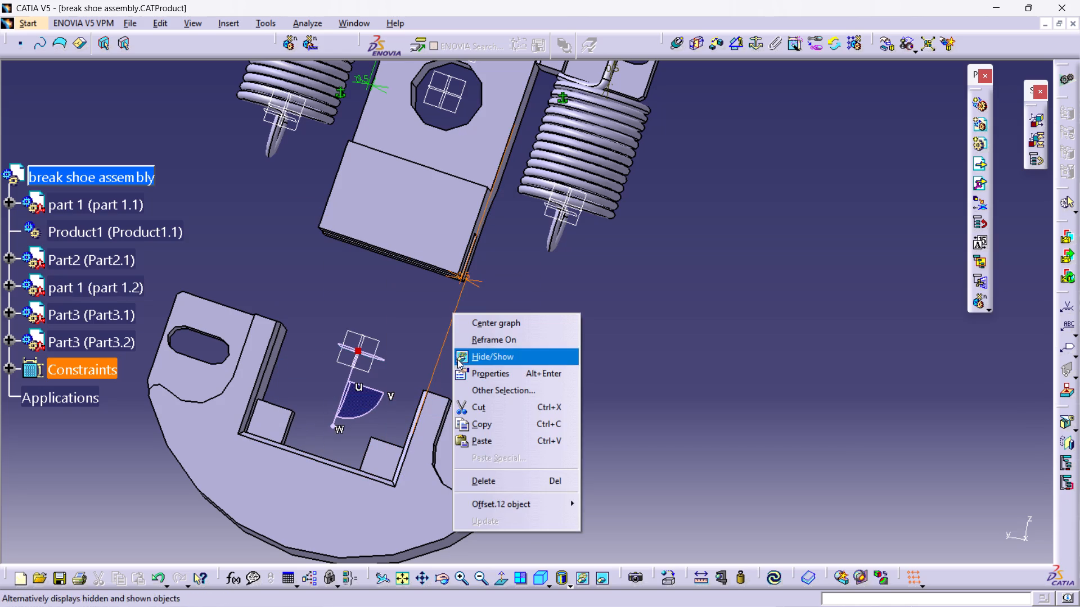
left_click(511, 481)
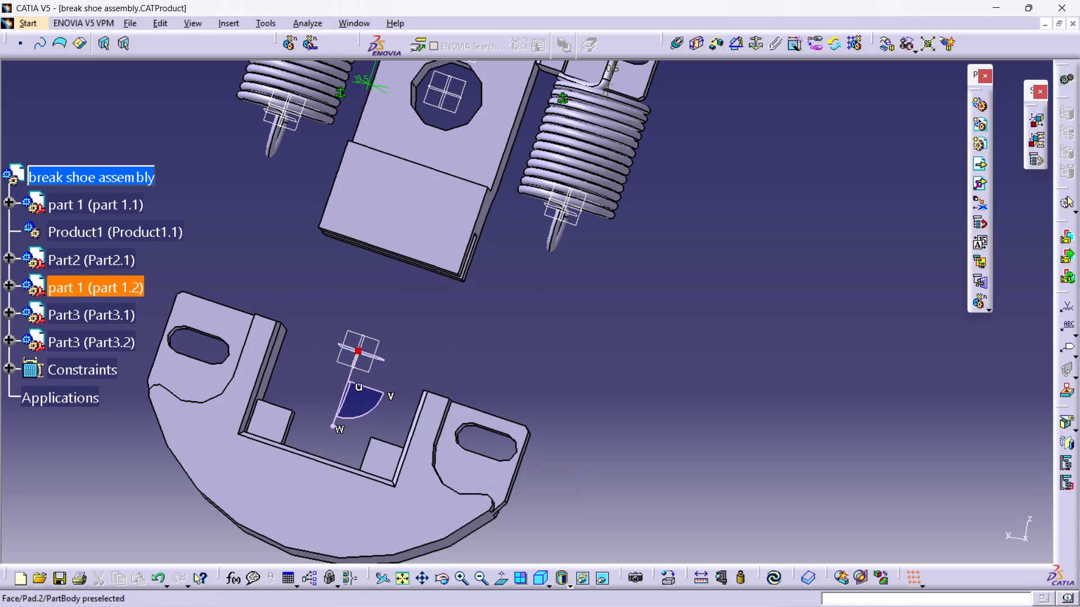
Rotate the detached part 1.2 shoe freehand about its w axis, keeping its opening facing Part2.
left_click(440, 500)
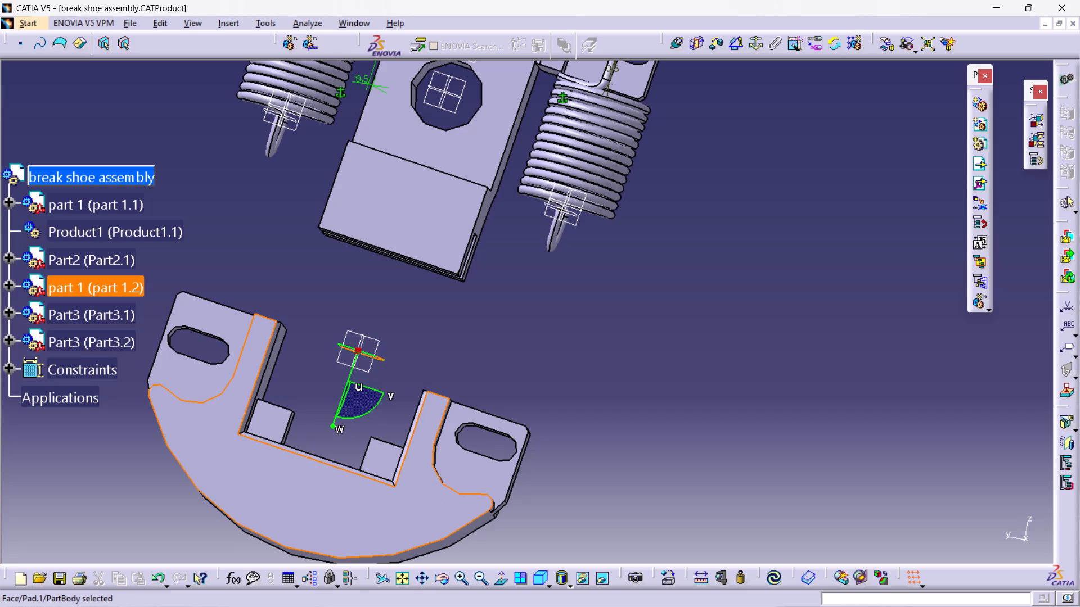
left_click_drag(382, 359, 210, 325)
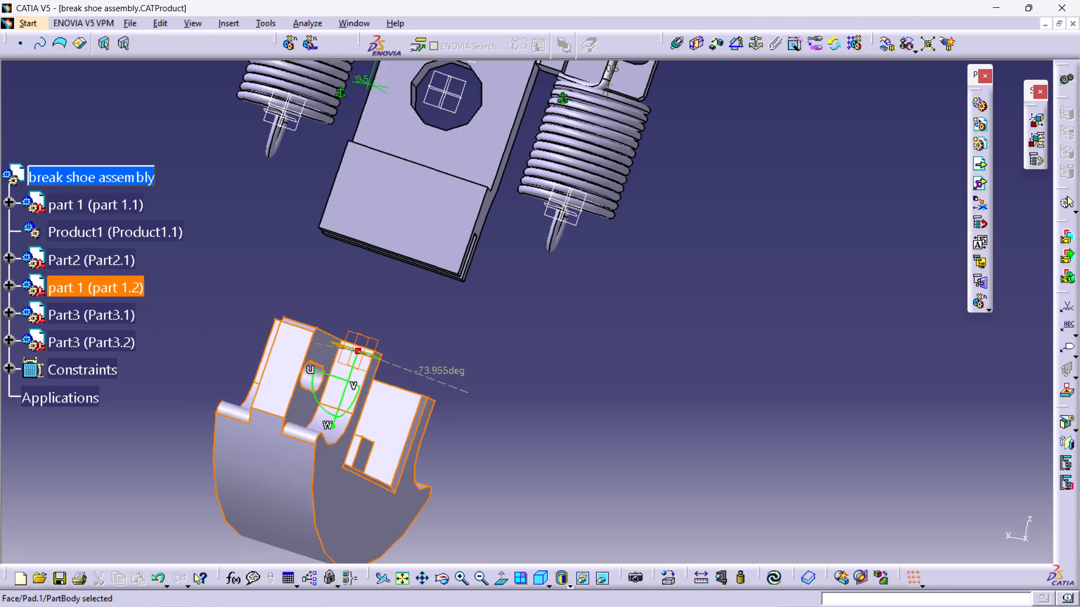
left_click_drag(210, 325, 128, 505)
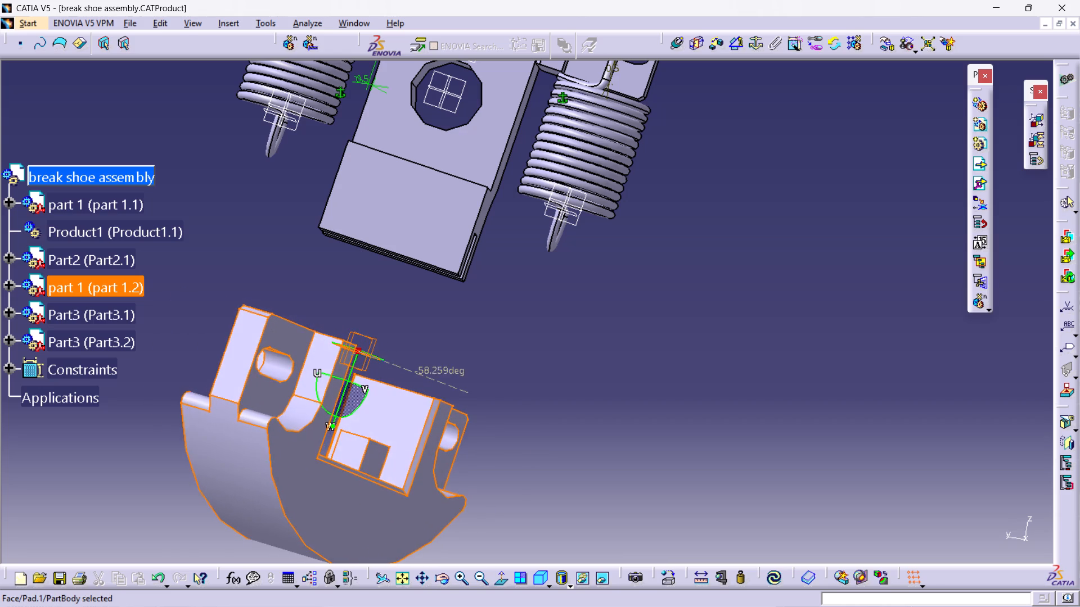
left_click_drag(128, 505, 593, 471)
left_click(684, 406)
left_click(543, 429)
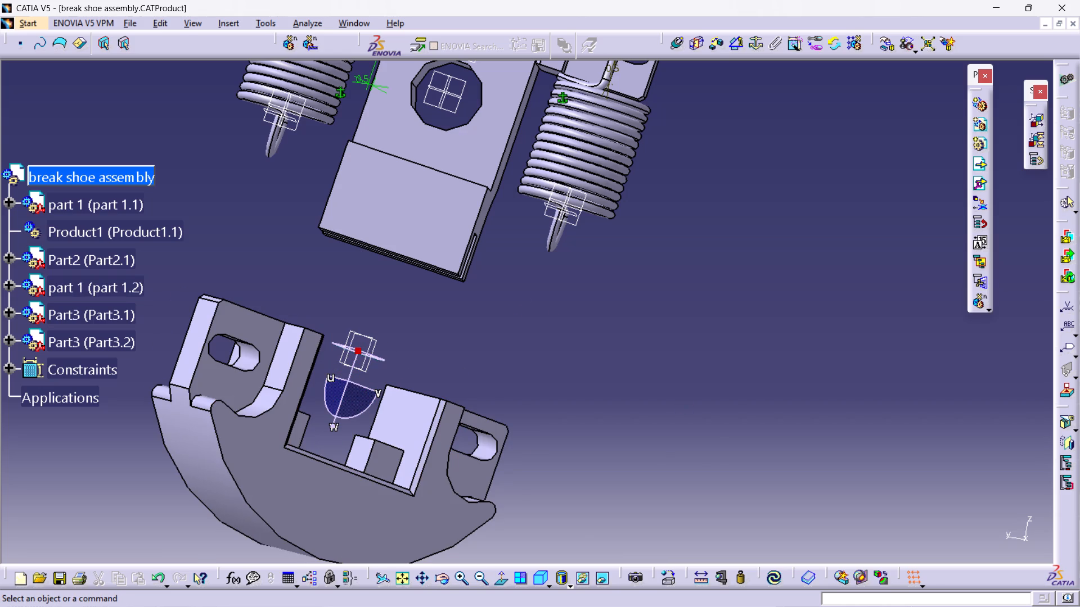
middle_click_drag(678, 429, 493, 424)
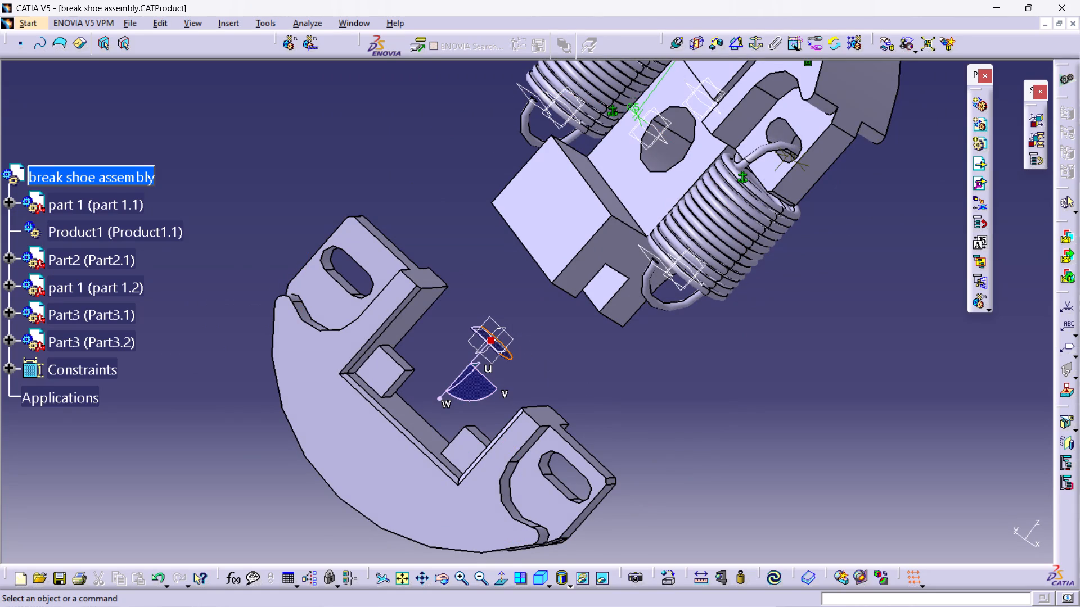
left_click(511, 418)
left_click_drag(512, 360, 483, 361)
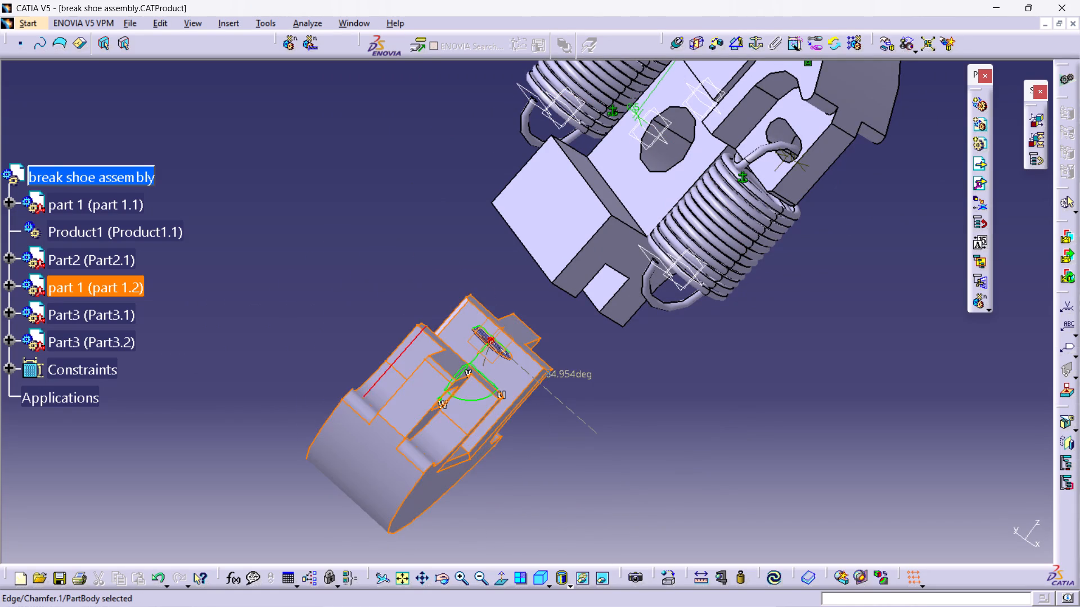
left_click_drag(483, 361, 517, 370)
left_click(614, 397)
Flip the copied Part3 (Part3.2) spring end for end freehand and shift it back up to the part 1.1 shoe's lug slot.
middle_click_drag(277, 445, 520, 475)
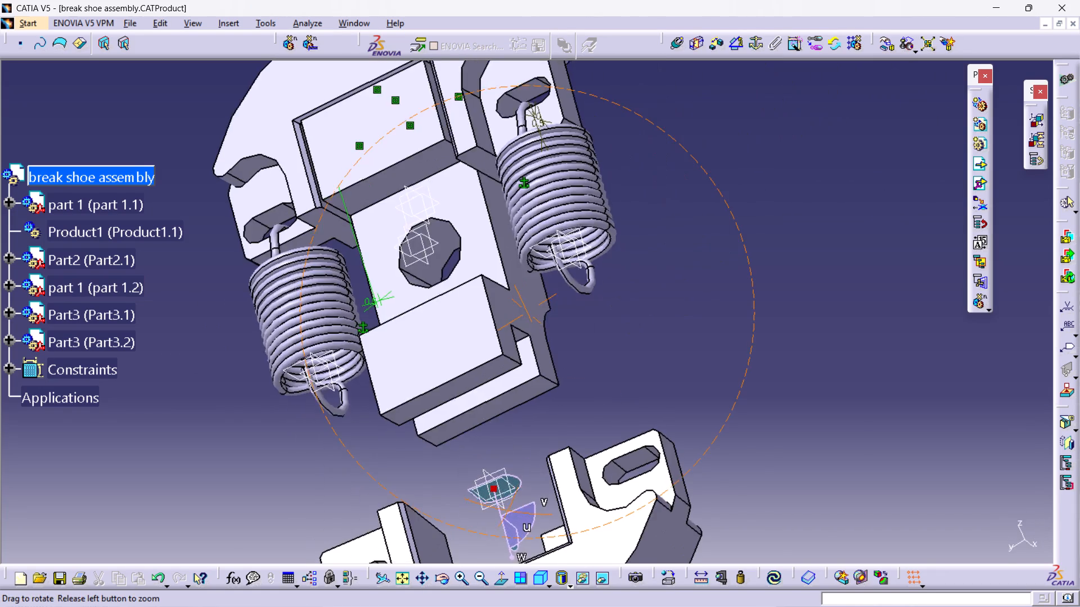
middle_click_drag(520, 475, 507, 486)
middle_click_drag(278, 434, 413, 340)
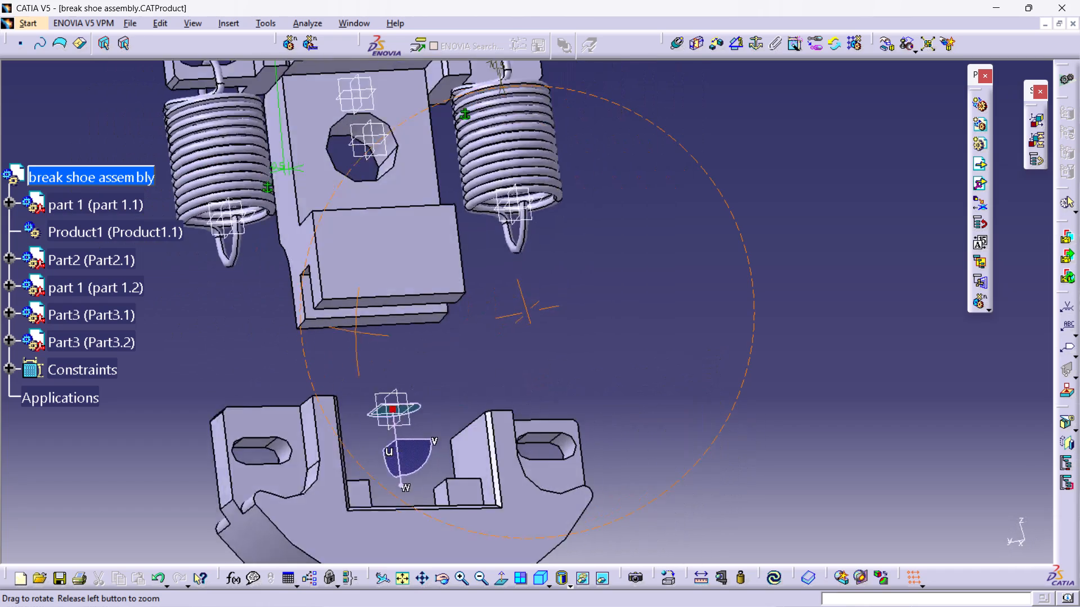
middle_click_drag(413, 340, 324, 327)
middle_click_drag(339, 322, 345, 445)
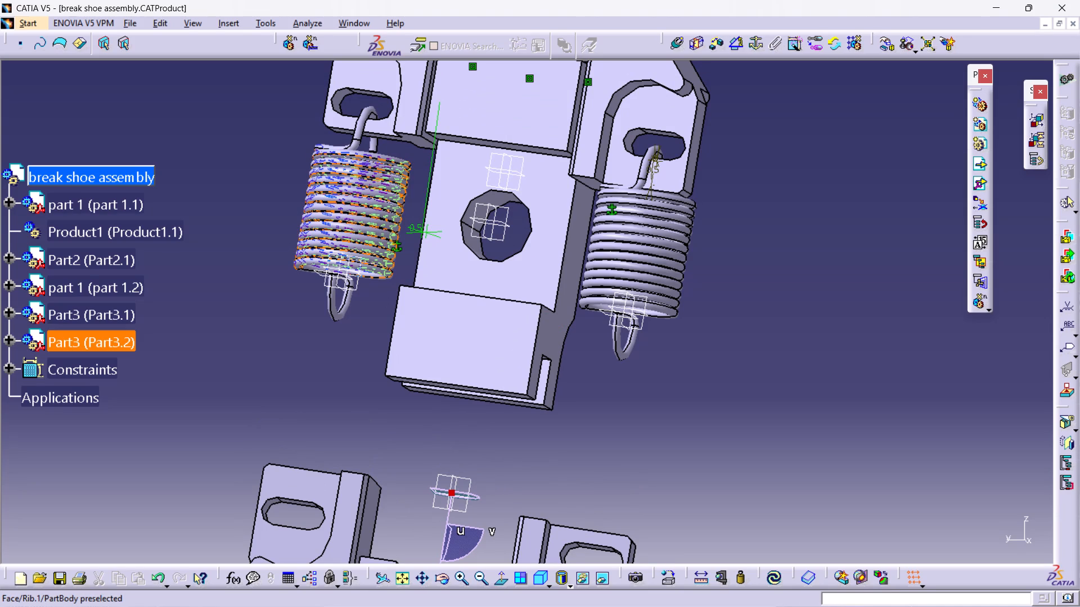
left_click(325, 188)
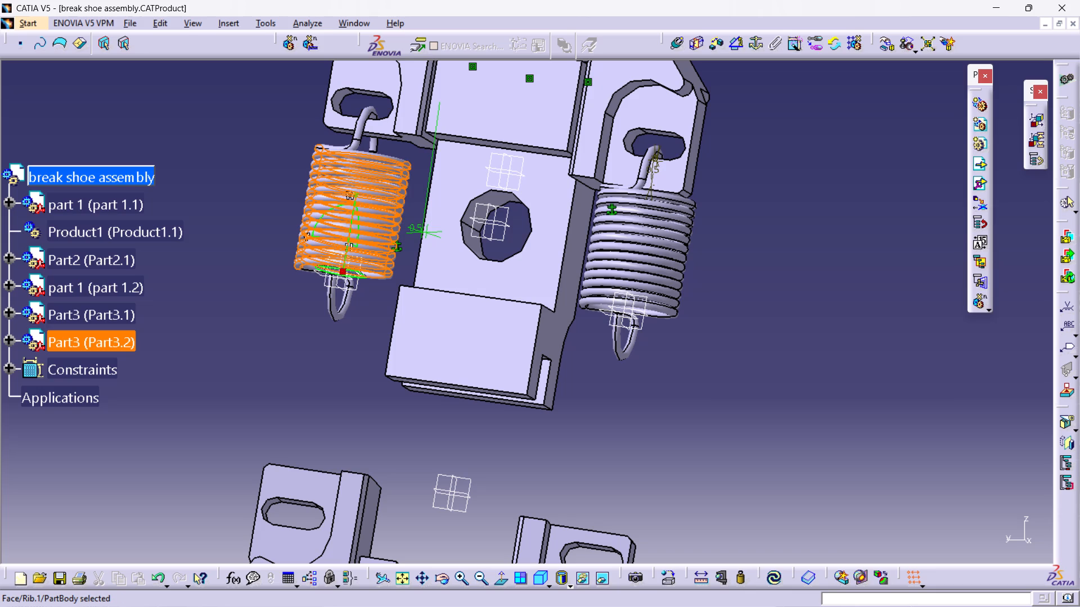
middle_click_drag(247, 286, 283, 270)
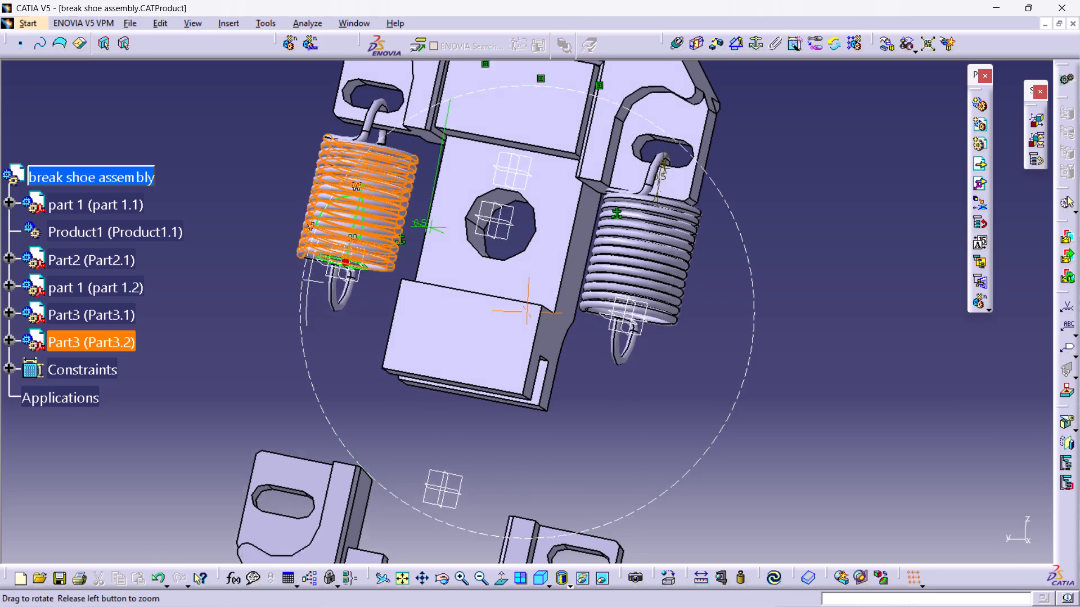
middle_click_drag(283, 270, 699, 342)
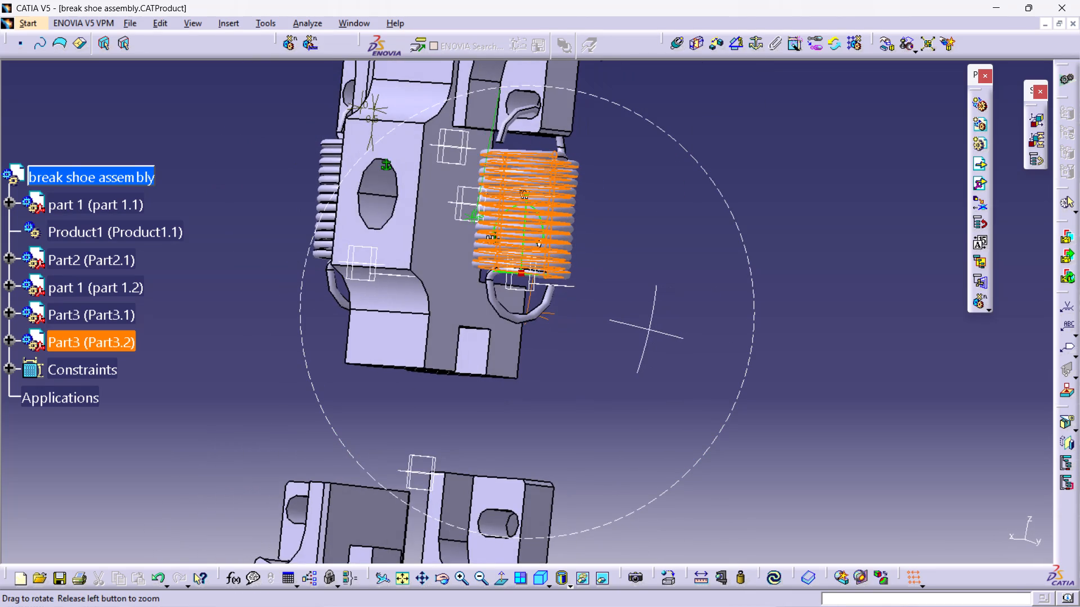
middle_click_drag(699, 342, 732, 338)
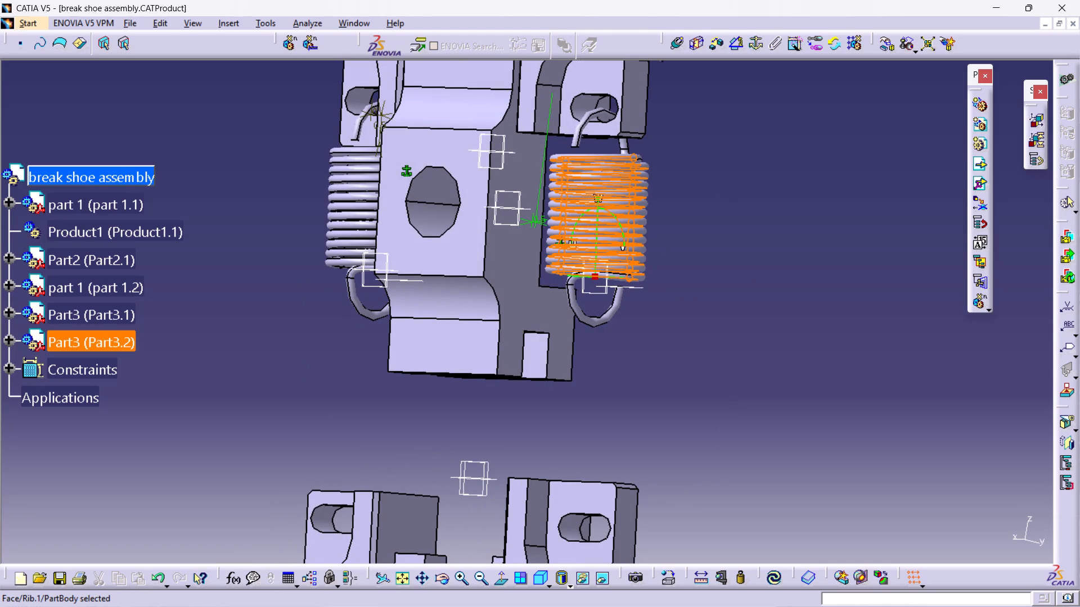
left_click_drag(613, 214, 557, 358)
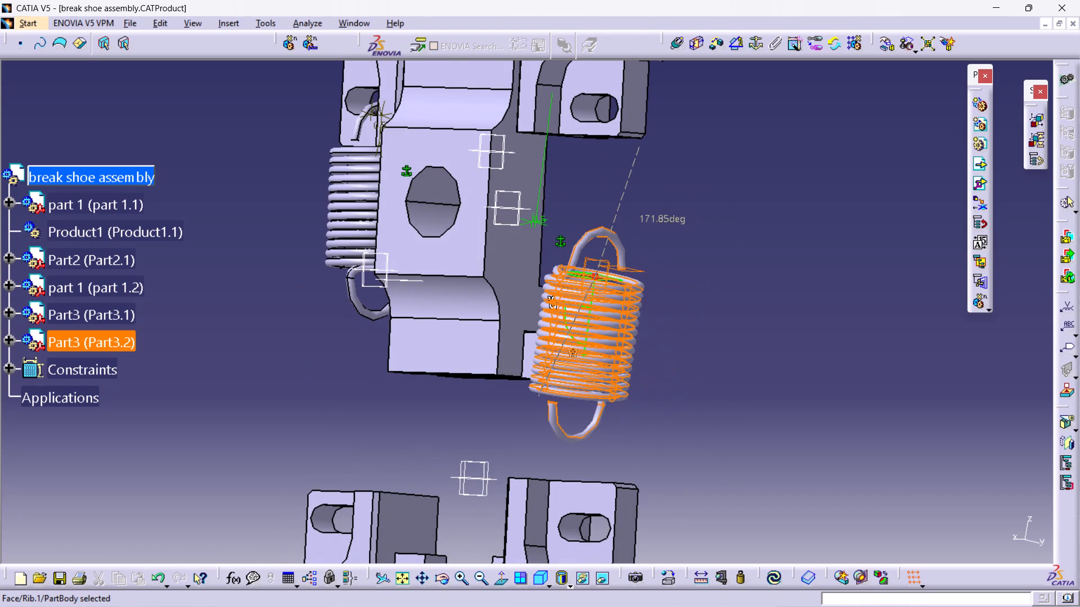
left_click_drag(557, 358, 565, 356)
left_click_drag(591, 332, 591, 315)
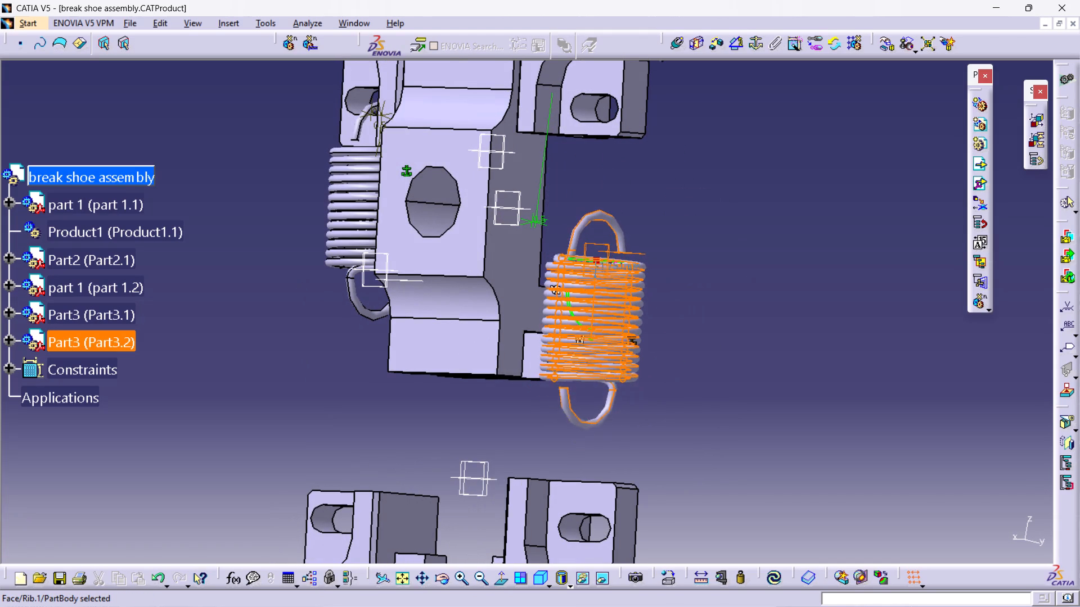
left_click_drag(591, 315, 591, 202)
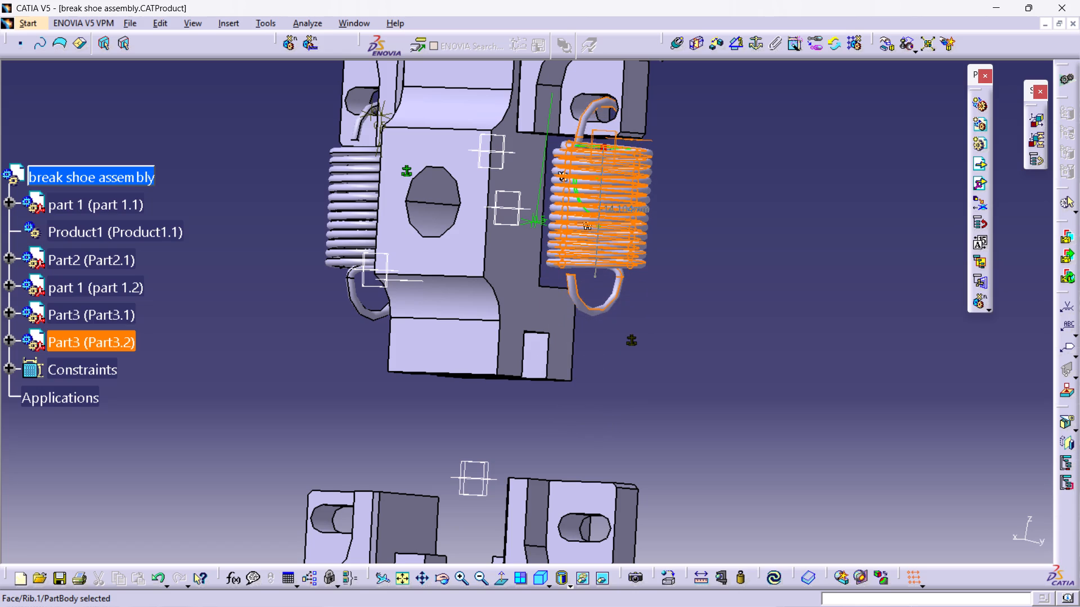
left_click_drag(591, 202, 592, 198)
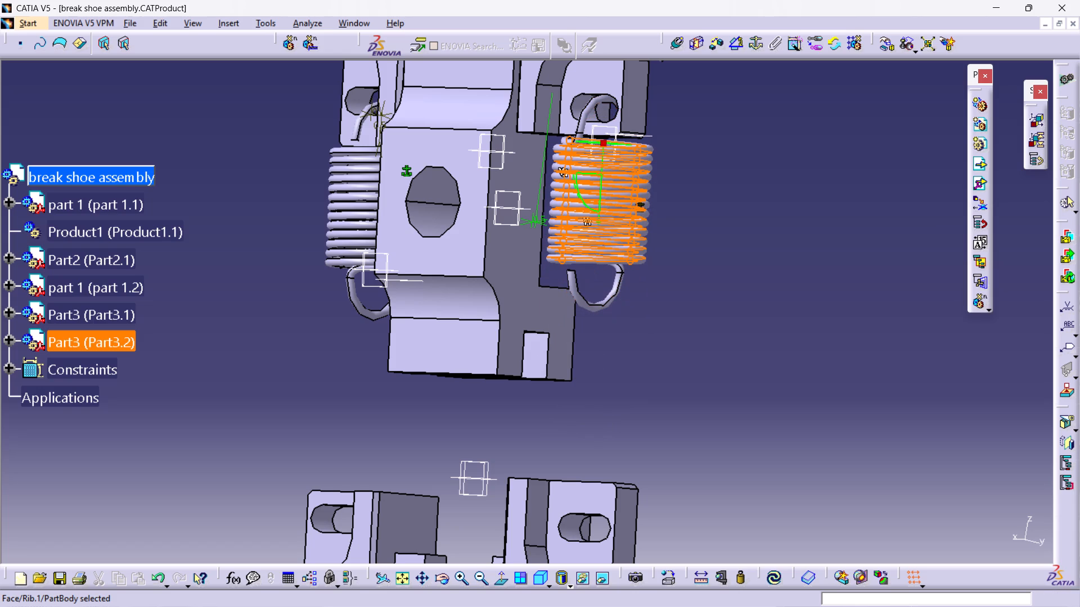
Fine-position the flipped Part3.2 spring freehand along its axis so its upper hook sits in the part 1.1 shoe's lug slot.
middle_click_drag(222, 431, 445, 405)
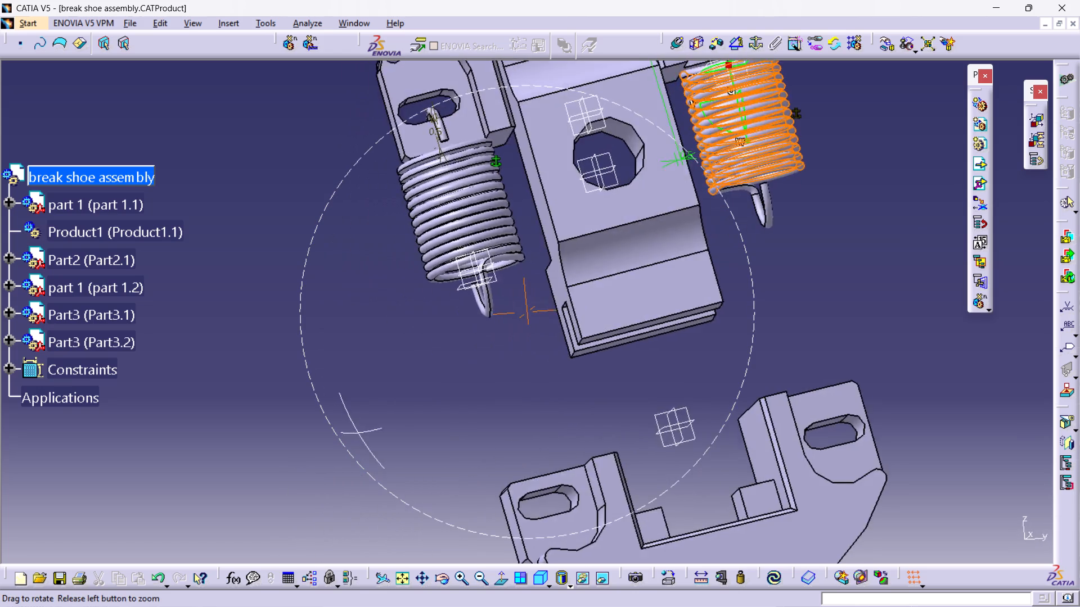
middle_click_drag(445, 405, 386, 350)
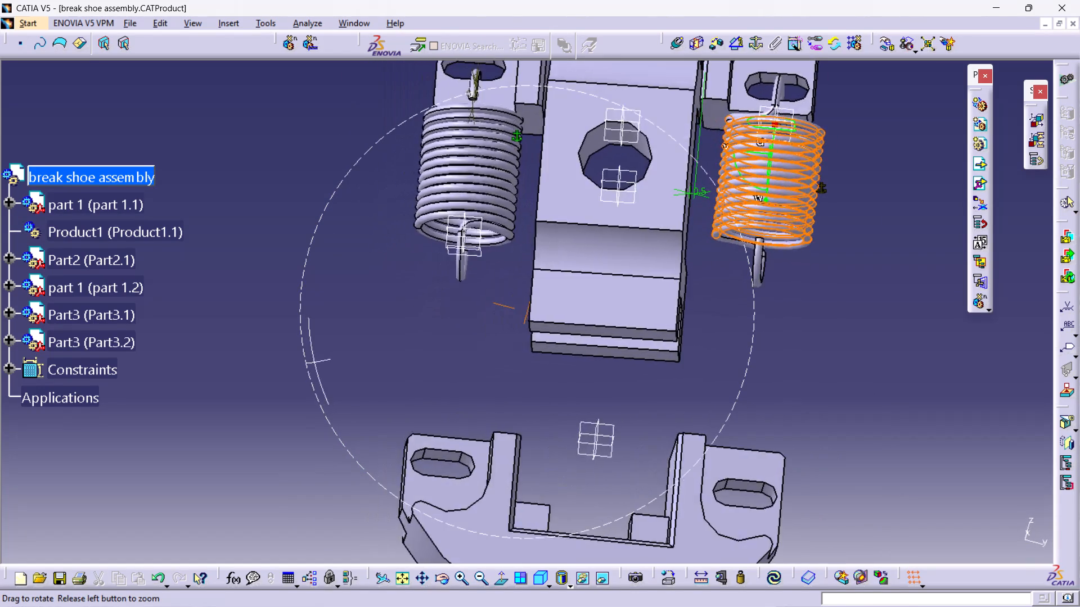
middle_click_drag(386, 350, 362, 380)
left_click(793, 329)
middle_click_drag(318, 378, 352, 307)
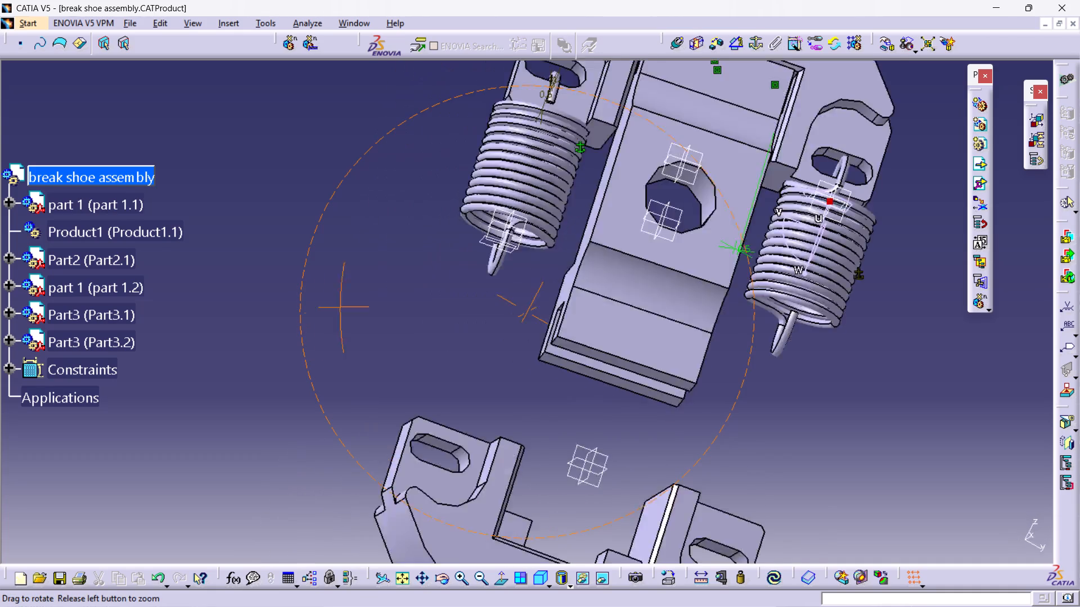
middle_click_drag(352, 307, 332, 379)
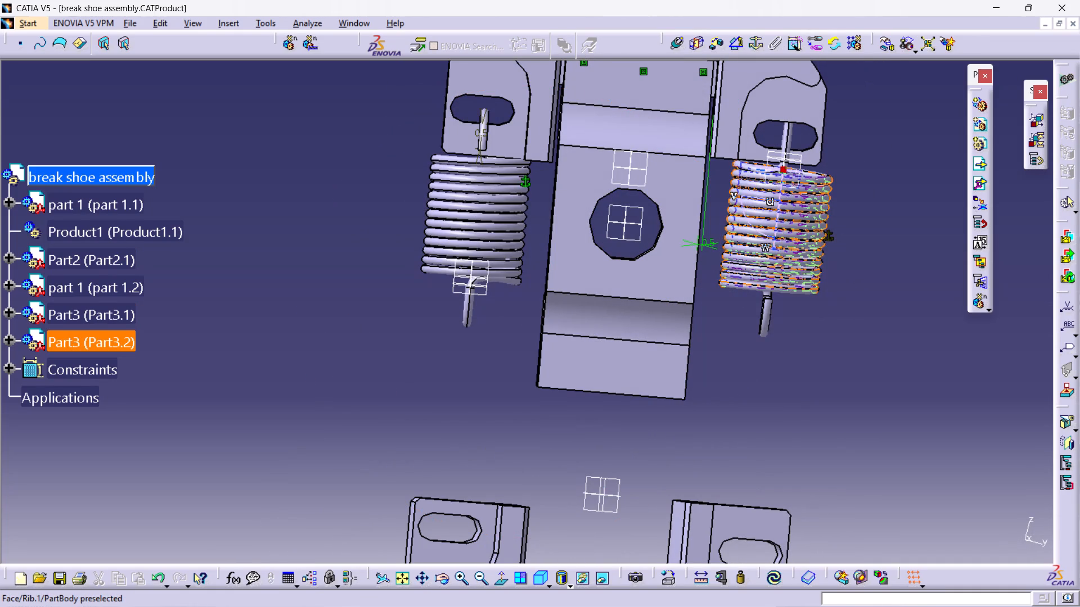
left_click(802, 224)
left_click_drag(777, 218, 780, 227)
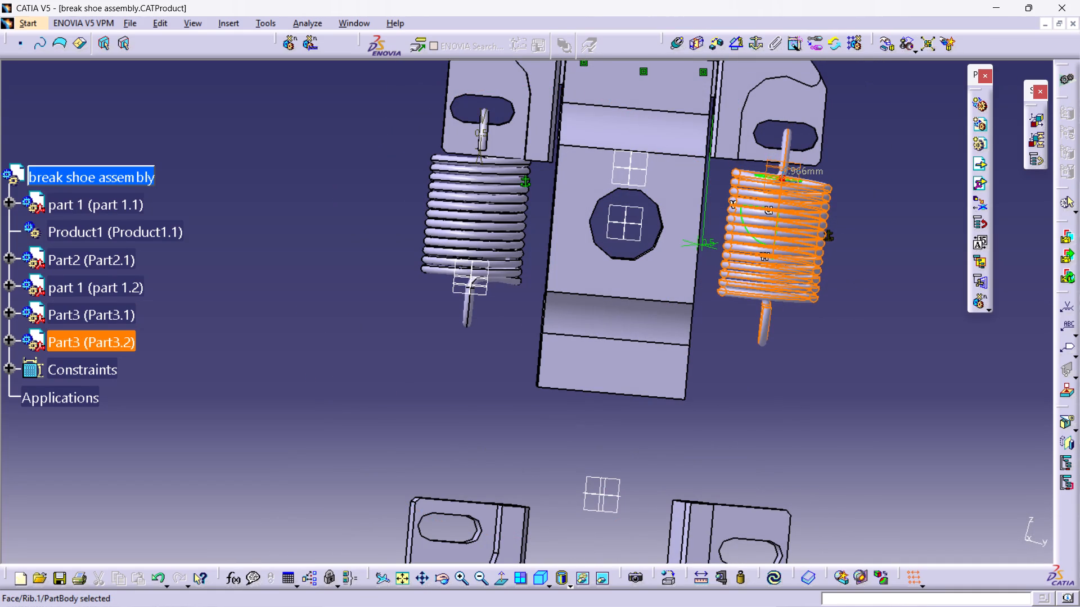
left_click_drag(780, 227, 779, 221)
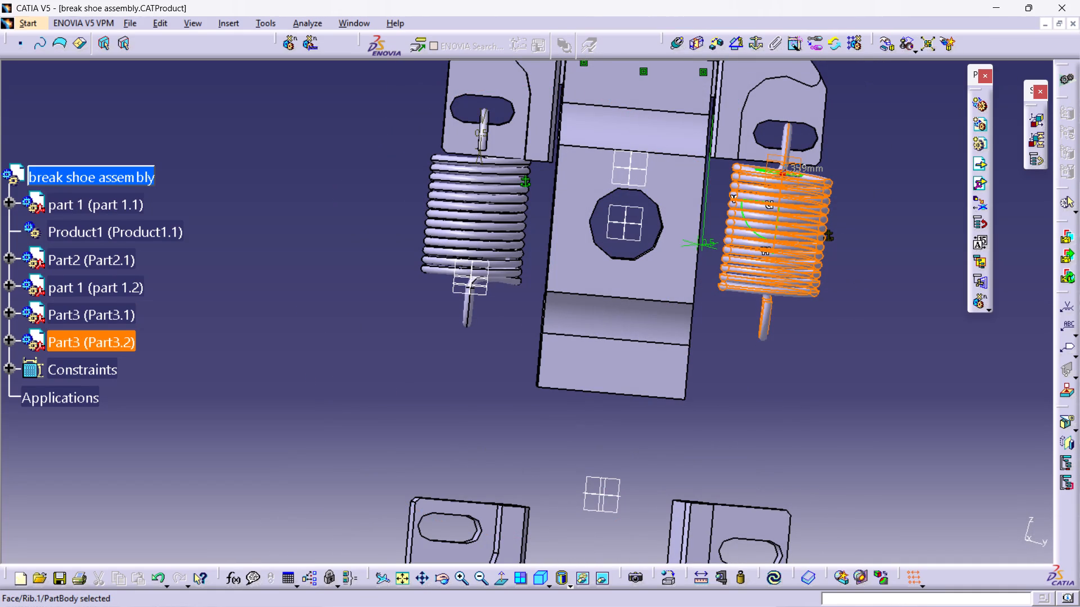
left_click_drag(779, 221, 775, 243)
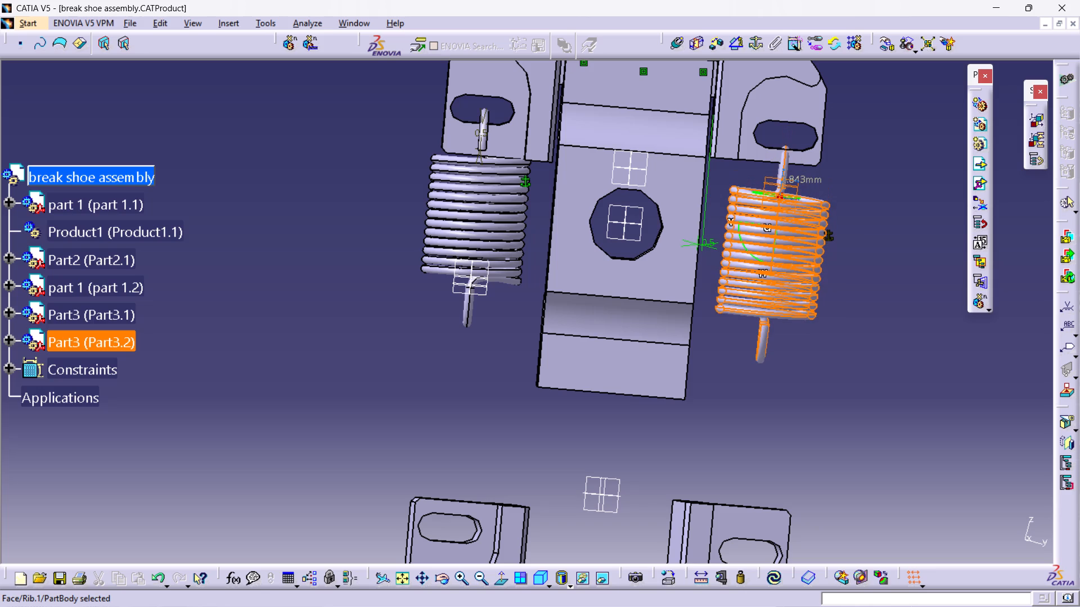
left_click_drag(775, 243, 773, 220)
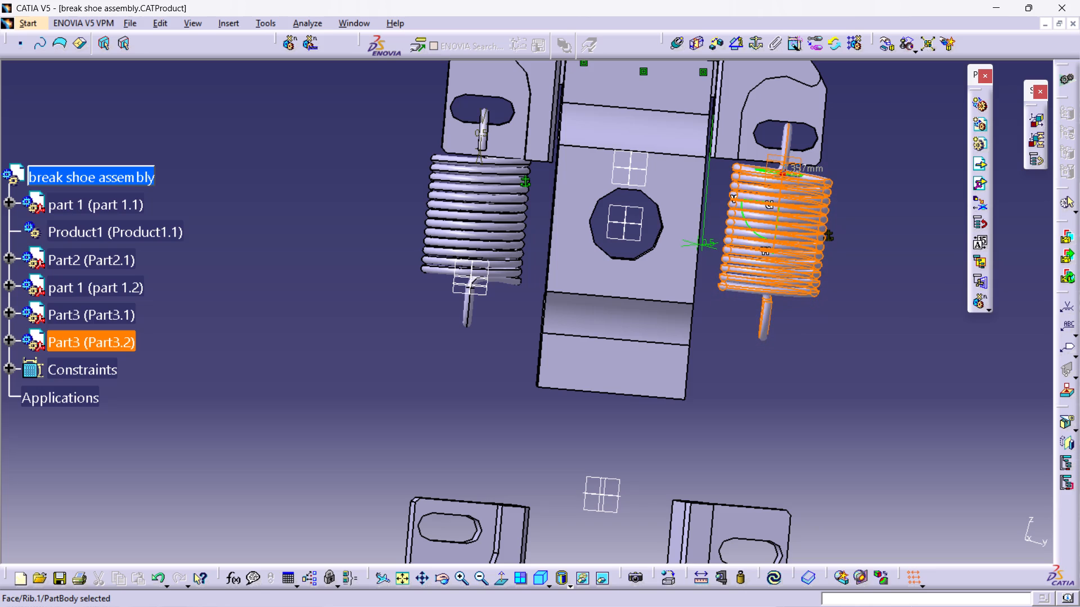
left_click_drag(773, 220, 771, 227)
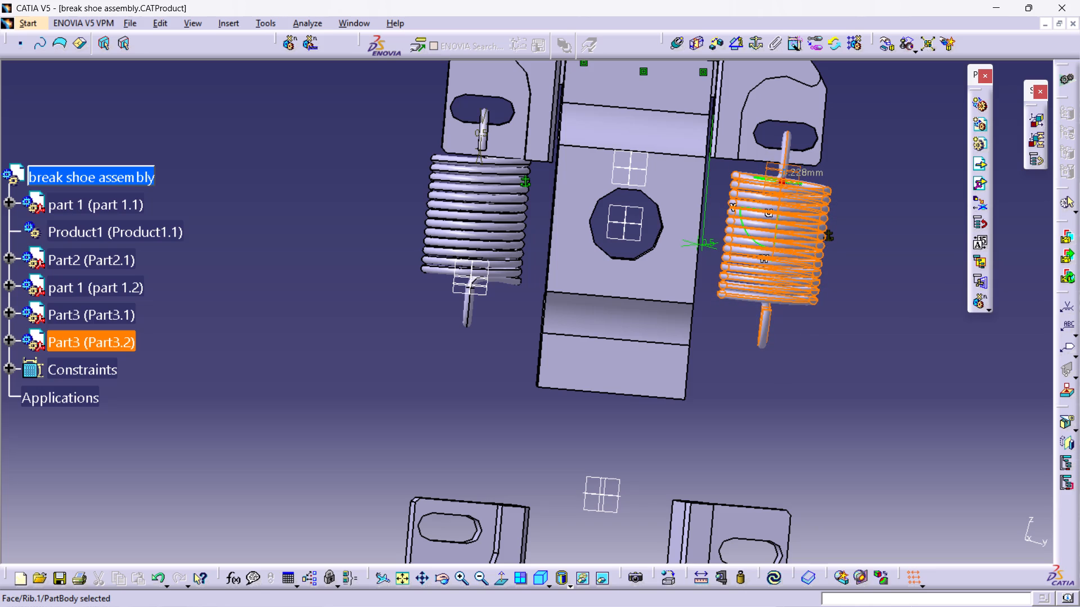
left_click_drag(771, 227, 770, 224)
left_click(770, 224)
left_click(990, 284)
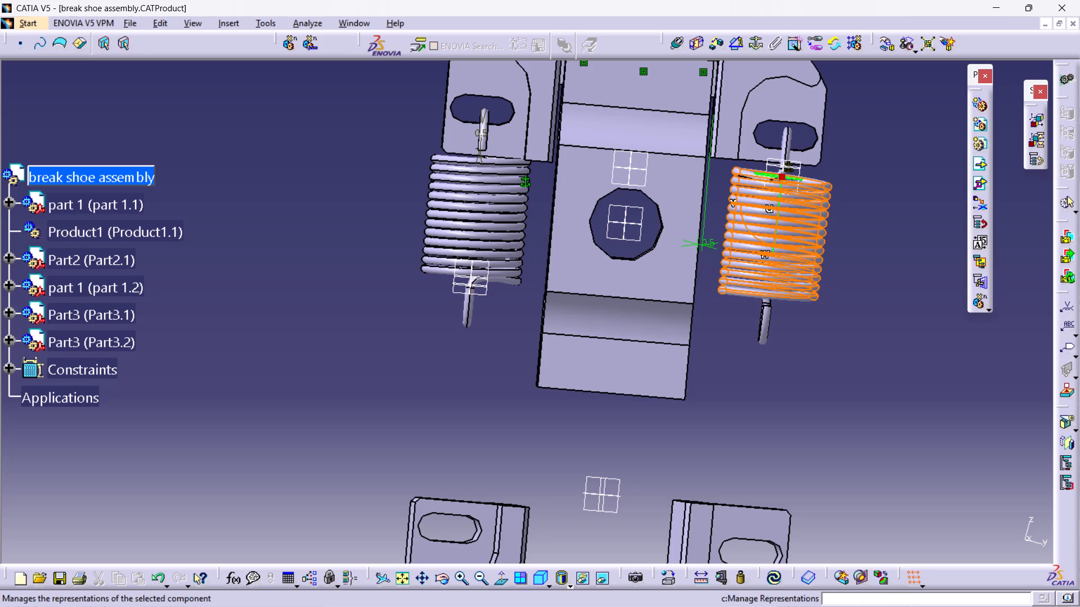
left_click(878, 287)
Add a contact constraint between the side face of the block inside the part 1.2 shoe and the notch face near Part2's free end.
middle_click_drag(903, 274, 792, 241, "ctrl")
middle_click_drag(775, 320, 772, 387, "ctrl")
middle_click_drag(791, 345, 325, 349)
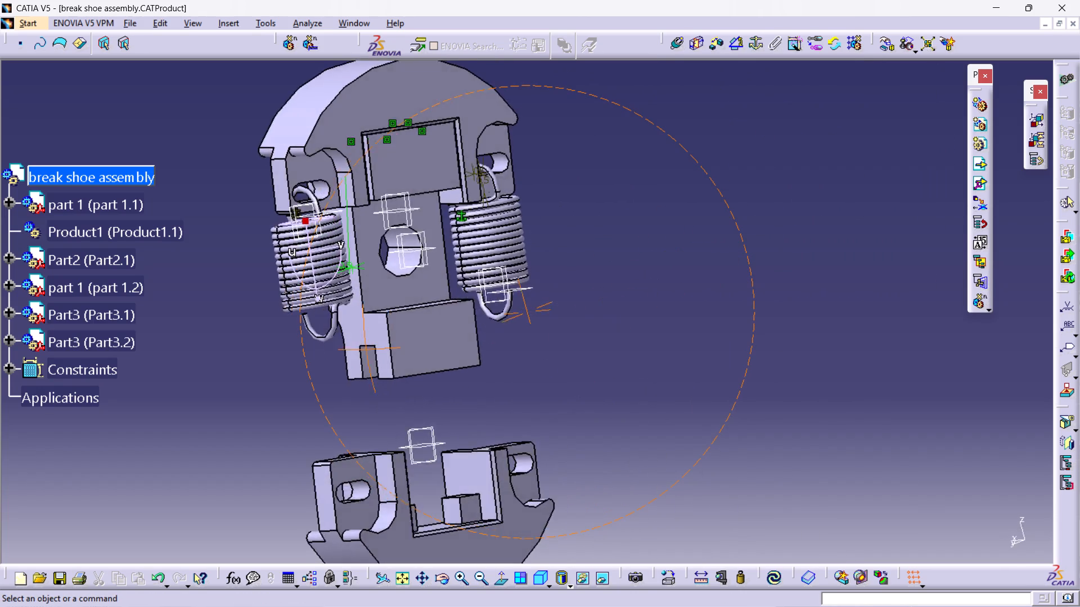
middle_click_drag(325, 349, 267, 319)
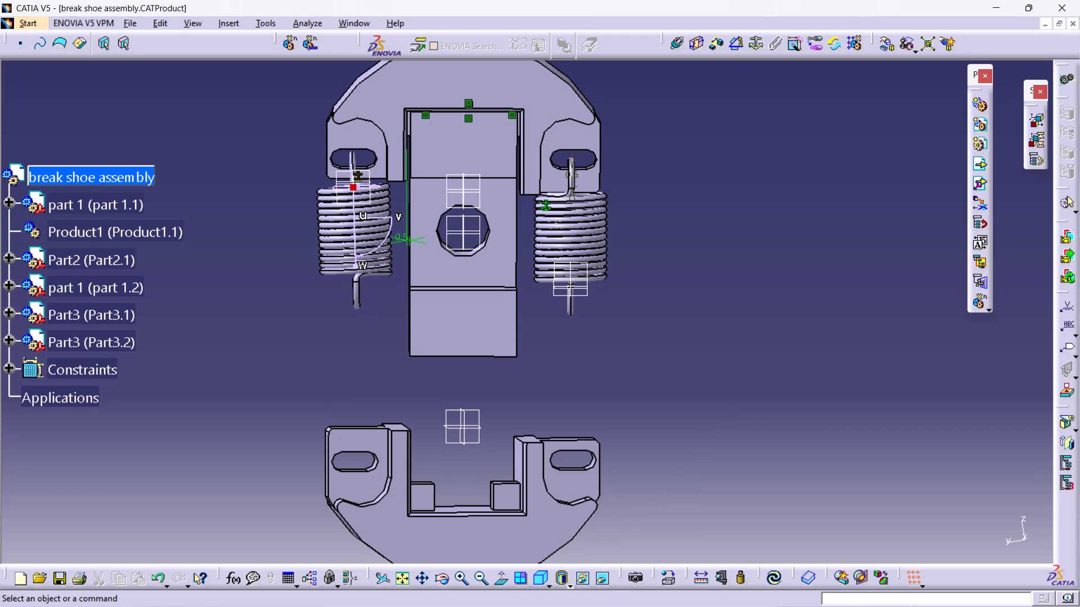
middle_click_drag(262, 302, 727, 406)
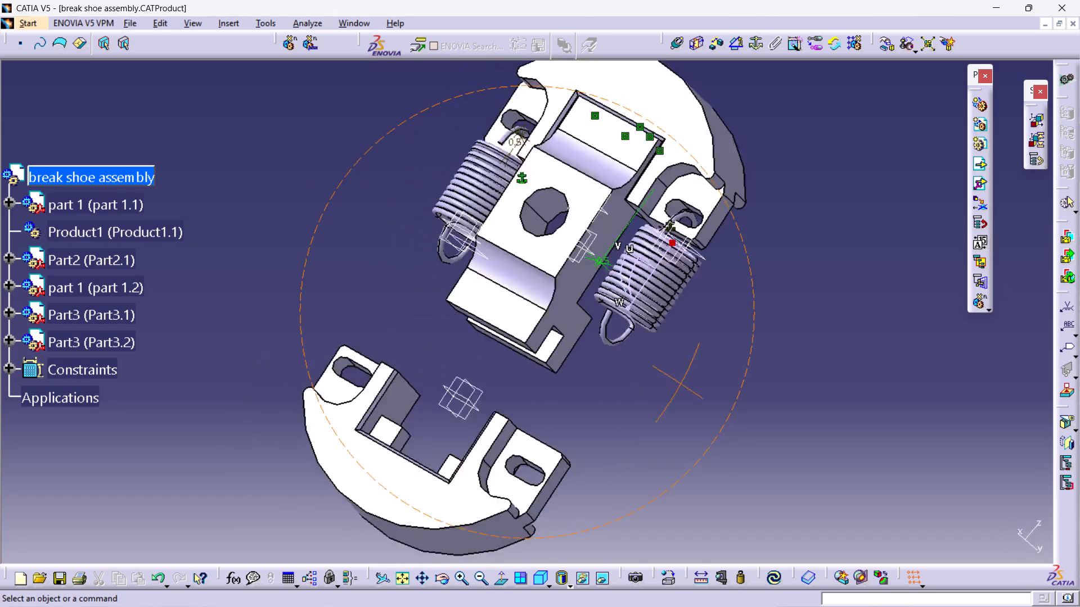
middle_click_drag(727, 406, 674, 306)
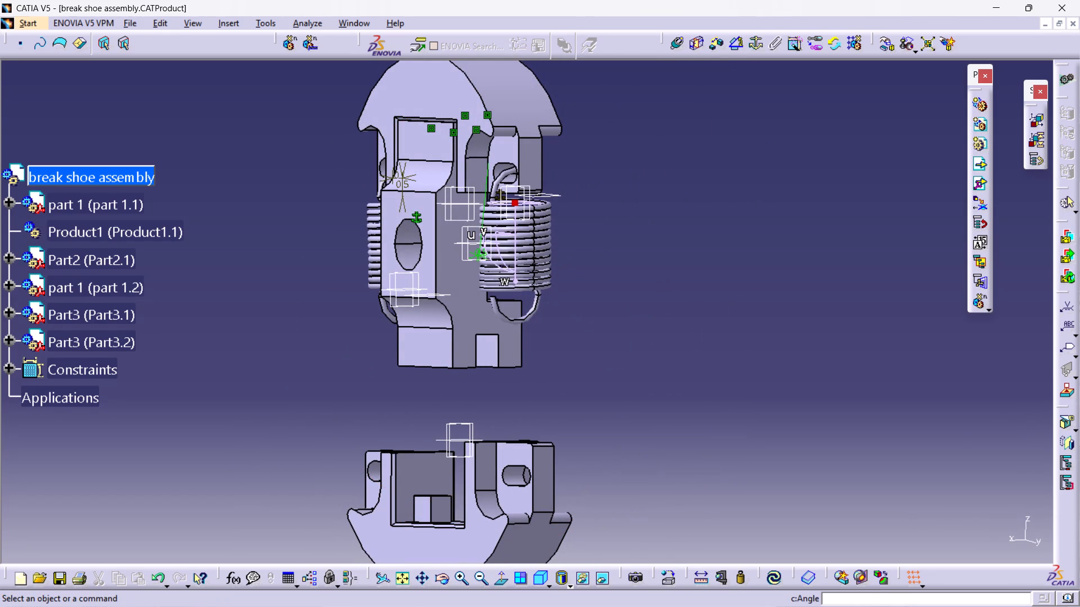
middle_click_drag(705, 221, 679, 179, "ctrl")
middle_click_drag(632, 325, 763, 96)
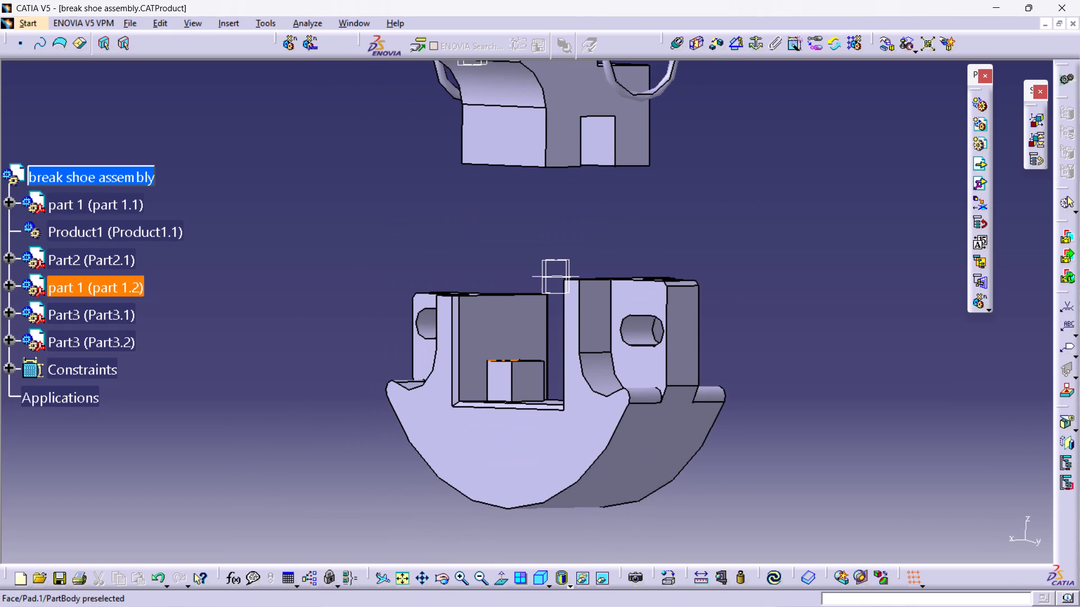
left_click(498, 379)
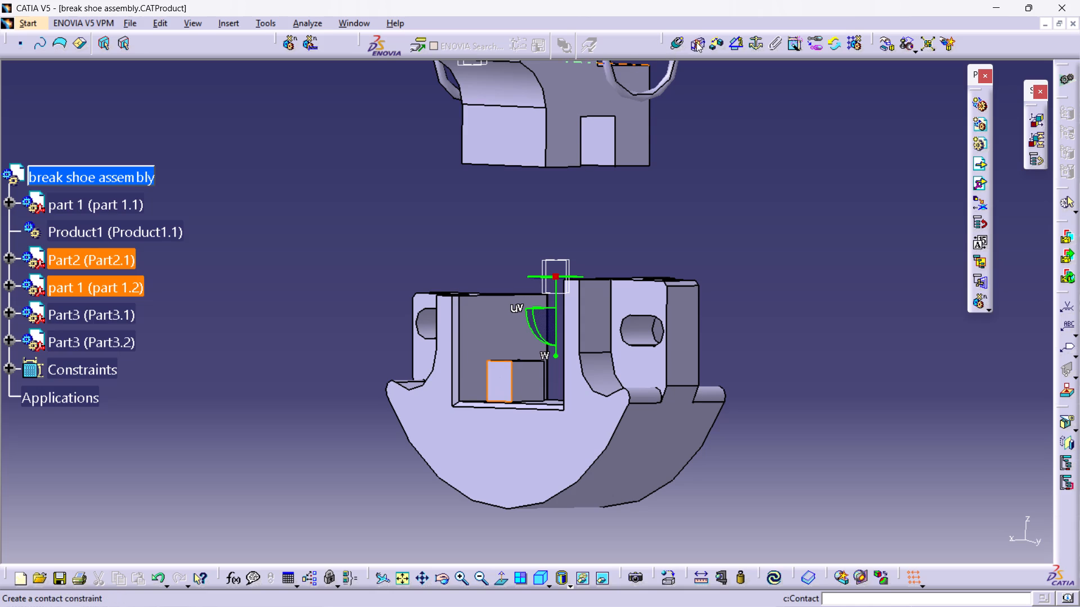
left_click(696, 41)
left_click(611, 135)
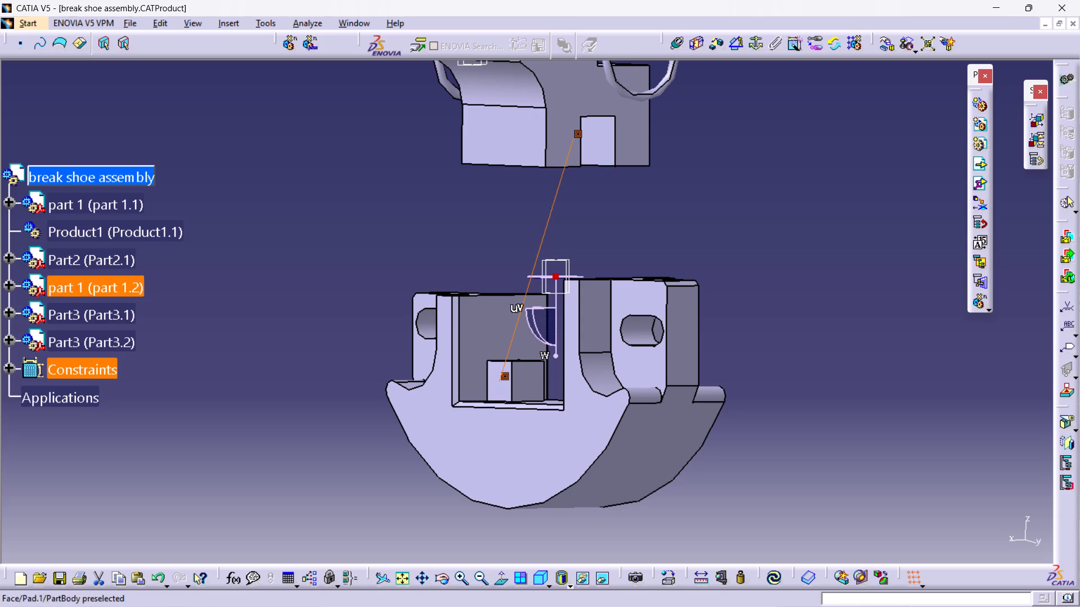
middle_click_drag(263, 444, 255, 386)
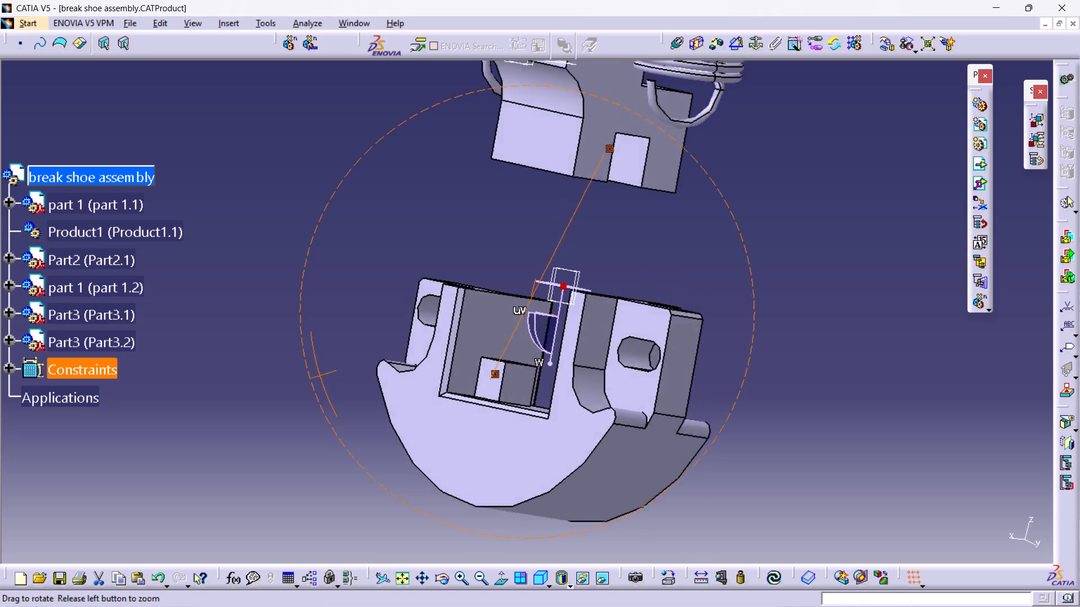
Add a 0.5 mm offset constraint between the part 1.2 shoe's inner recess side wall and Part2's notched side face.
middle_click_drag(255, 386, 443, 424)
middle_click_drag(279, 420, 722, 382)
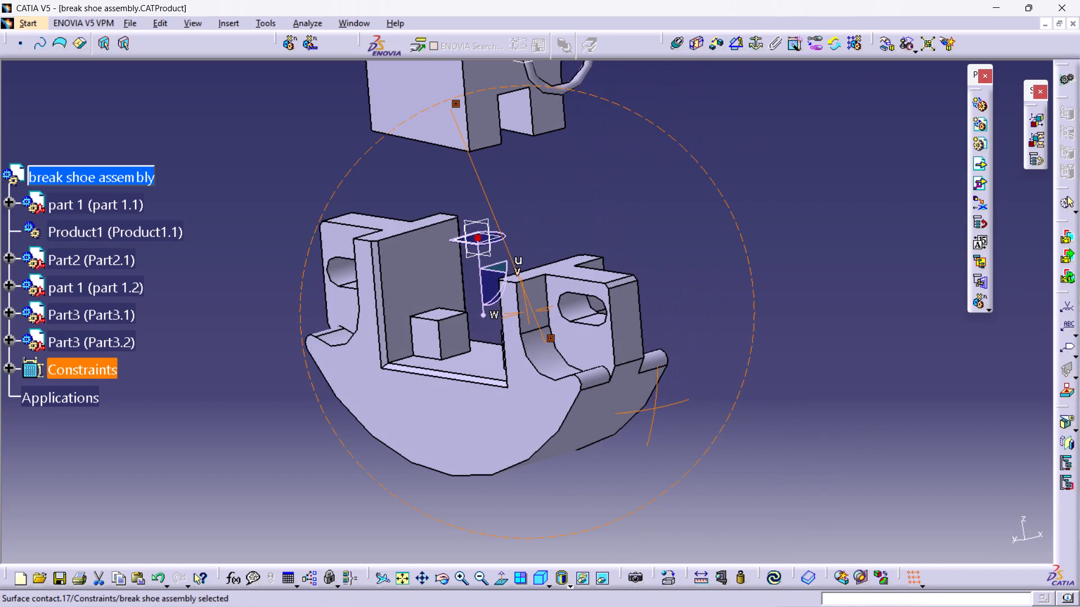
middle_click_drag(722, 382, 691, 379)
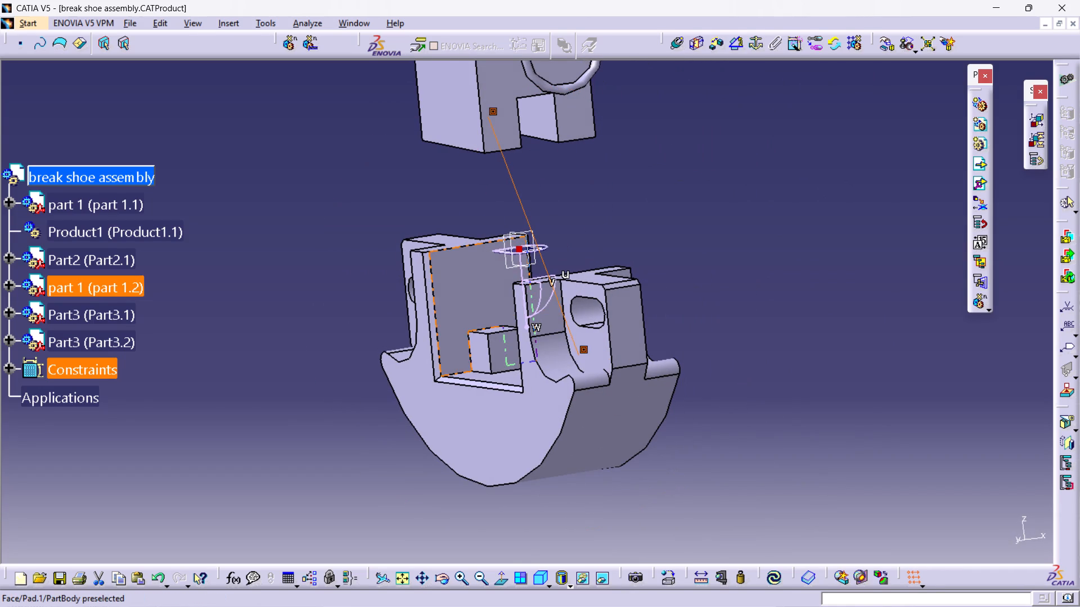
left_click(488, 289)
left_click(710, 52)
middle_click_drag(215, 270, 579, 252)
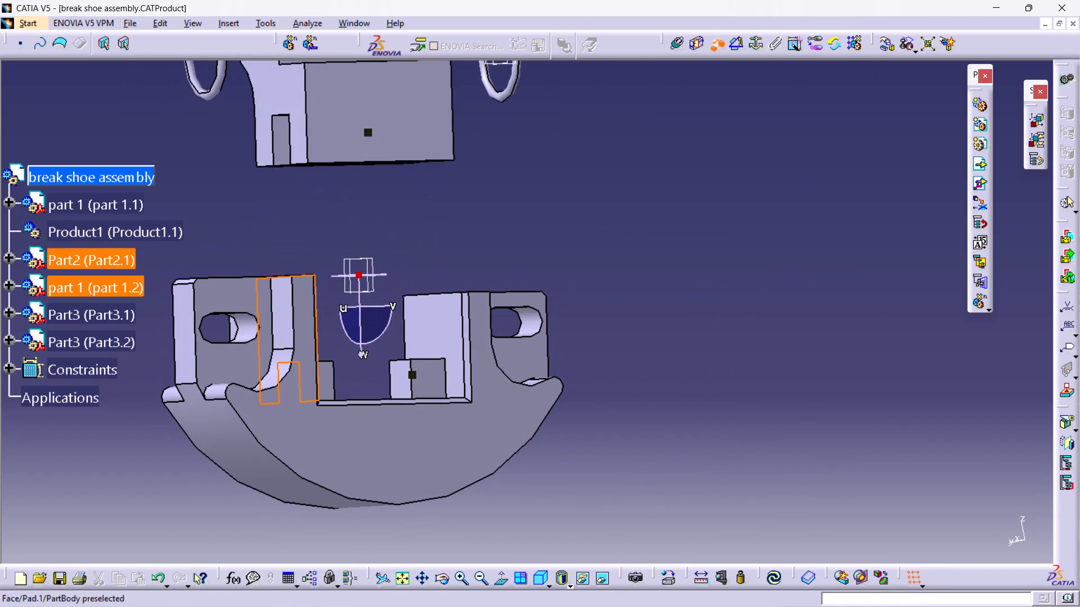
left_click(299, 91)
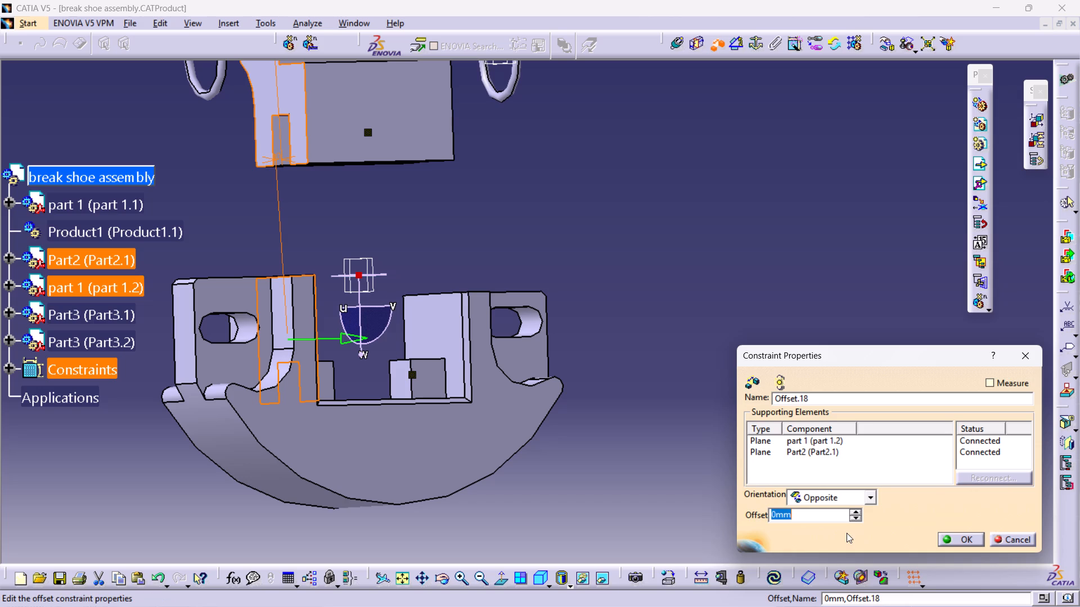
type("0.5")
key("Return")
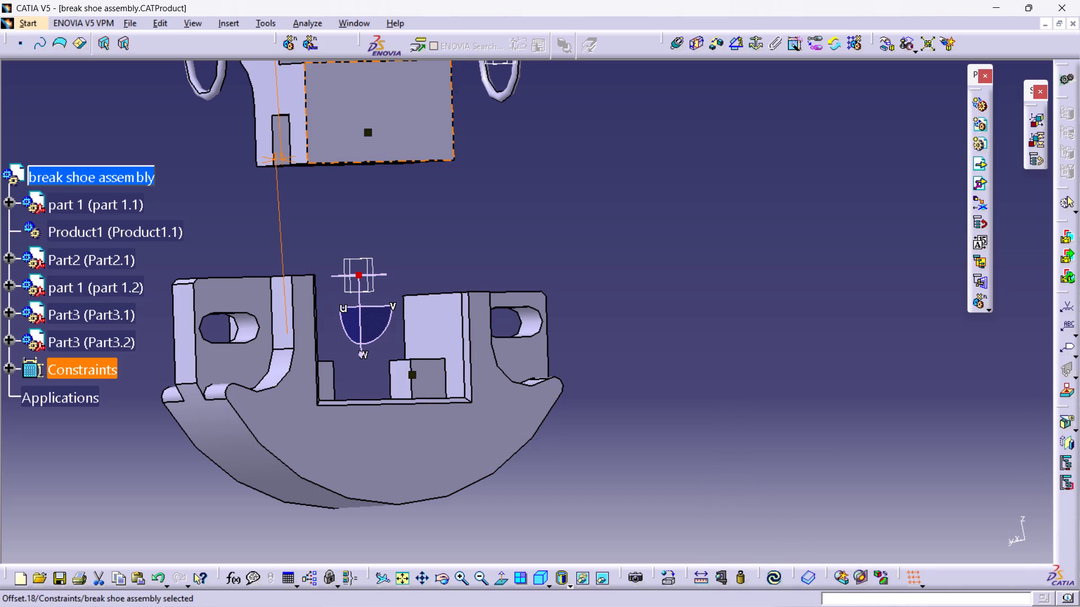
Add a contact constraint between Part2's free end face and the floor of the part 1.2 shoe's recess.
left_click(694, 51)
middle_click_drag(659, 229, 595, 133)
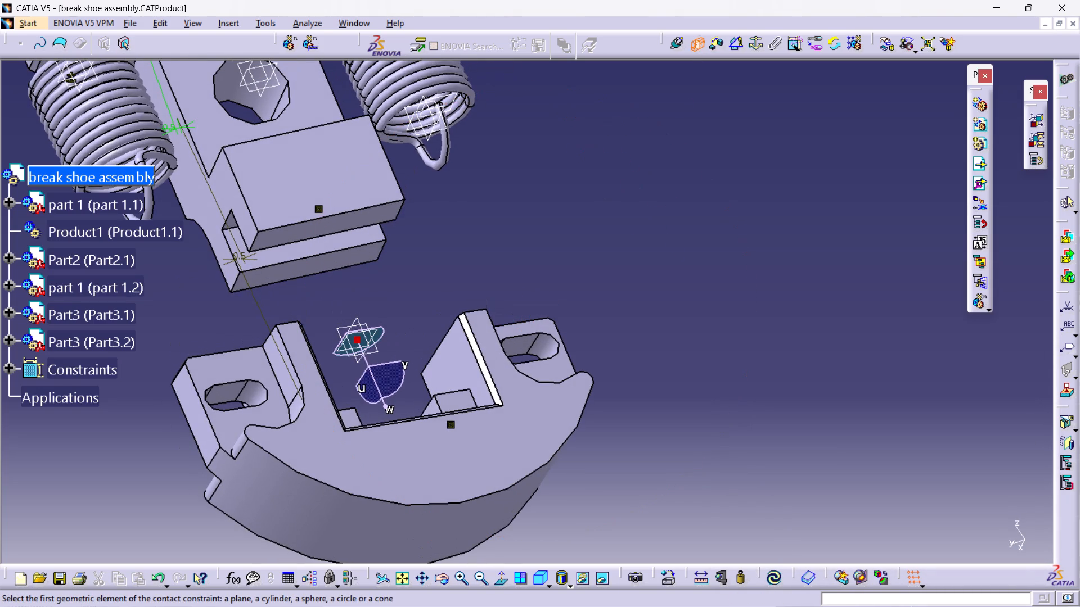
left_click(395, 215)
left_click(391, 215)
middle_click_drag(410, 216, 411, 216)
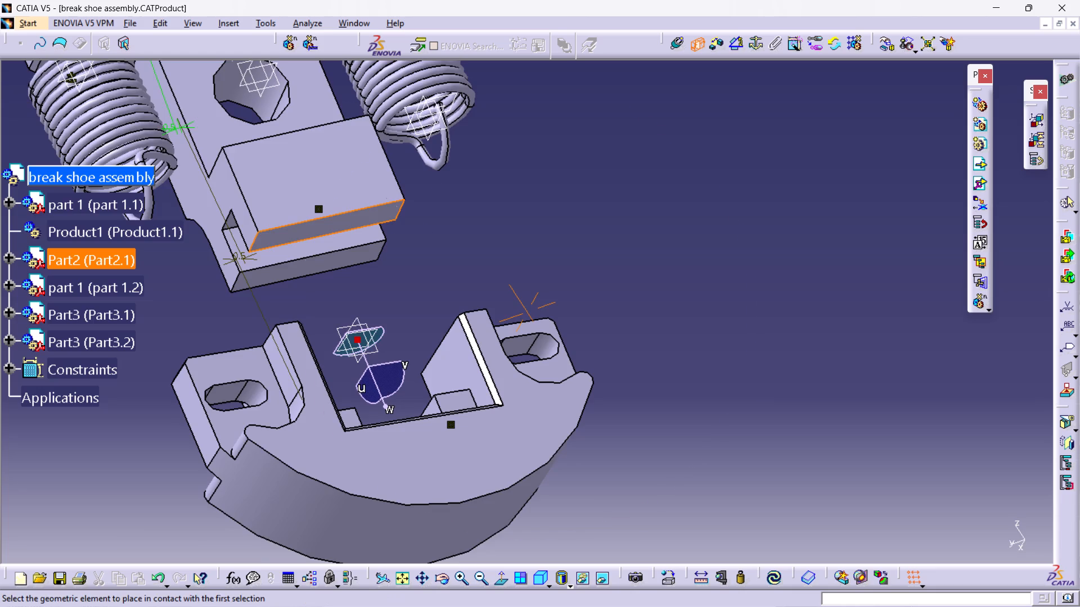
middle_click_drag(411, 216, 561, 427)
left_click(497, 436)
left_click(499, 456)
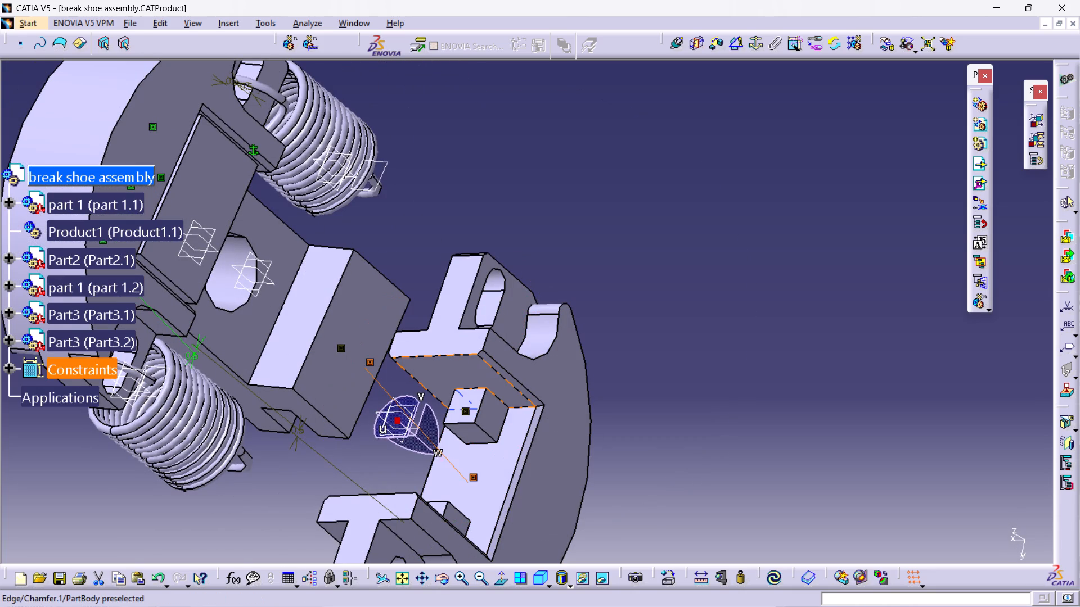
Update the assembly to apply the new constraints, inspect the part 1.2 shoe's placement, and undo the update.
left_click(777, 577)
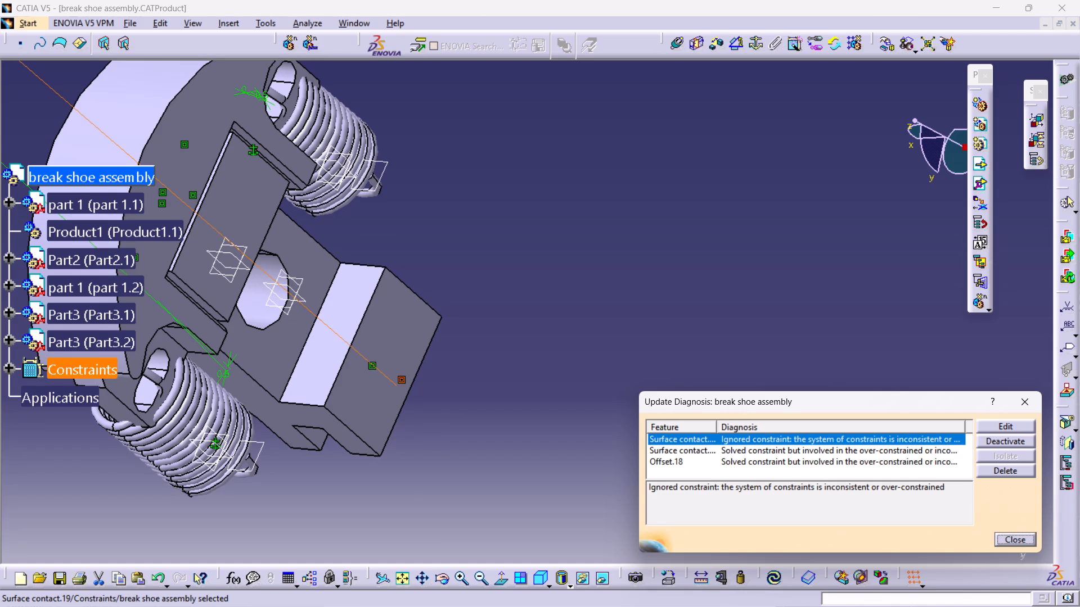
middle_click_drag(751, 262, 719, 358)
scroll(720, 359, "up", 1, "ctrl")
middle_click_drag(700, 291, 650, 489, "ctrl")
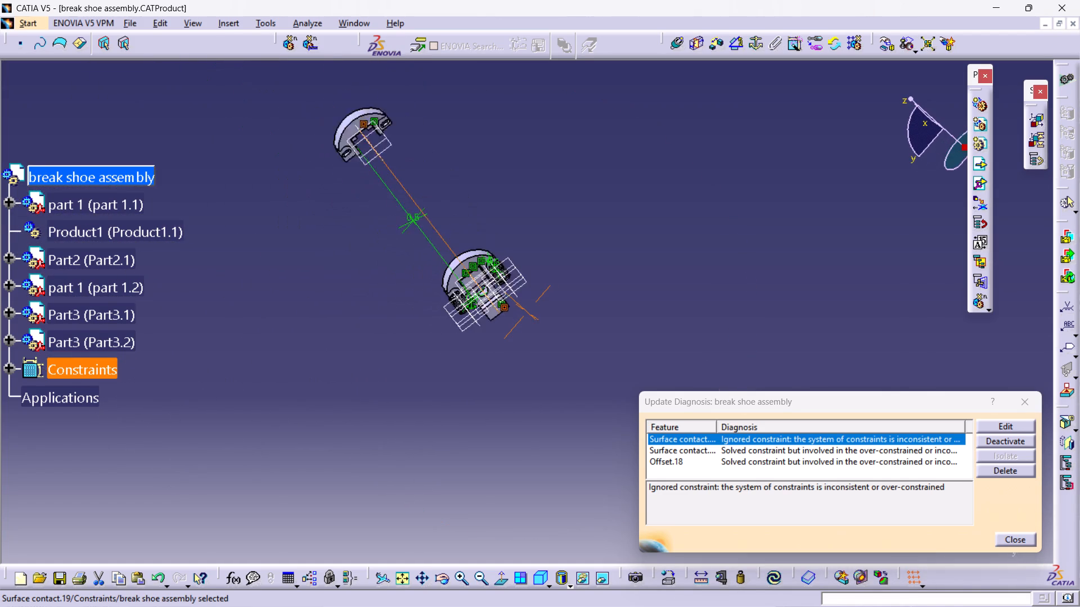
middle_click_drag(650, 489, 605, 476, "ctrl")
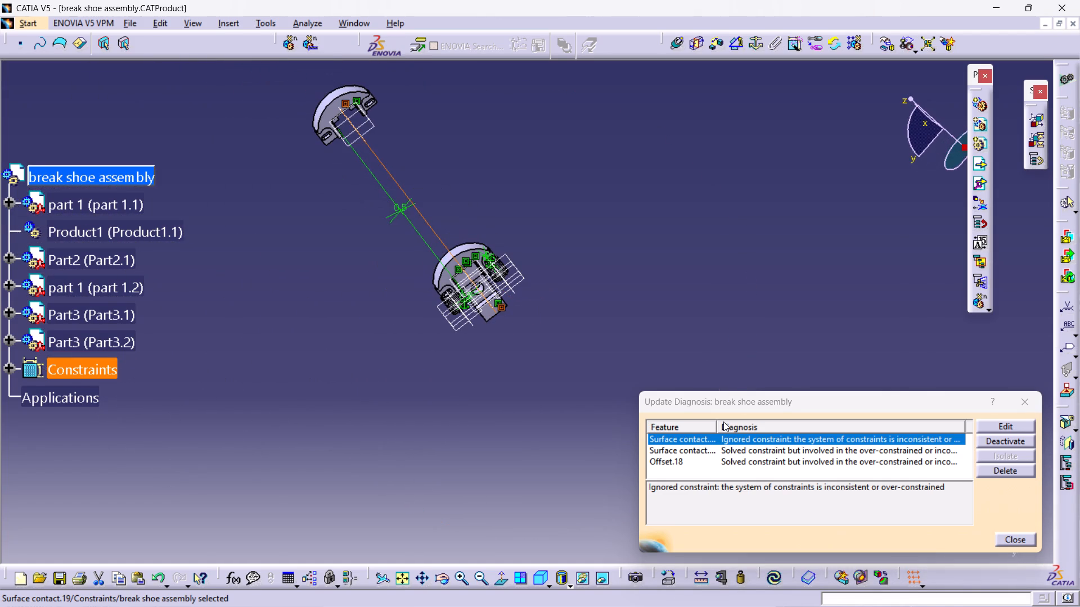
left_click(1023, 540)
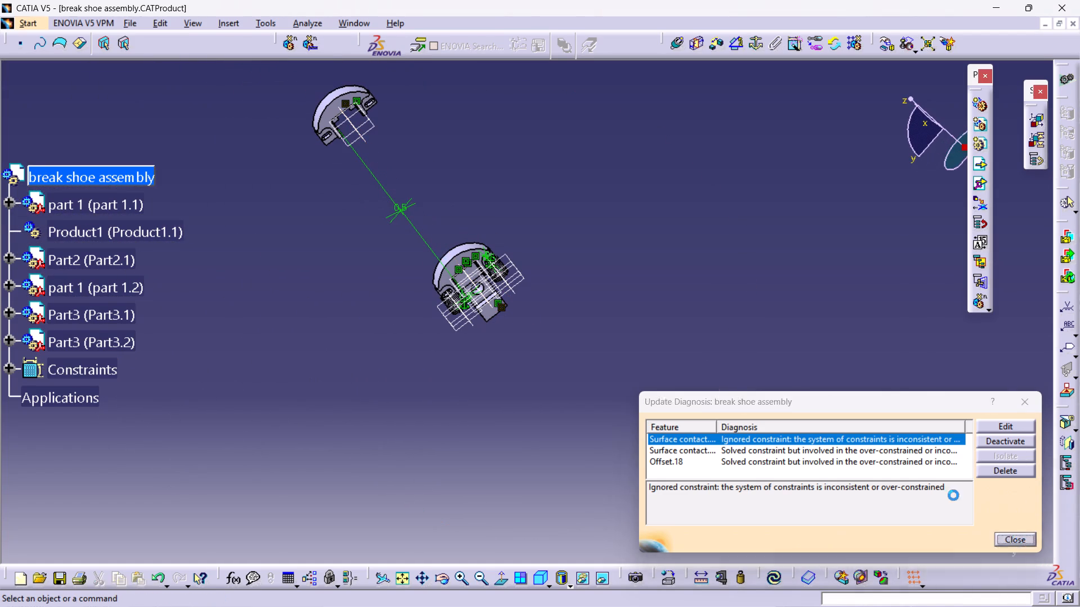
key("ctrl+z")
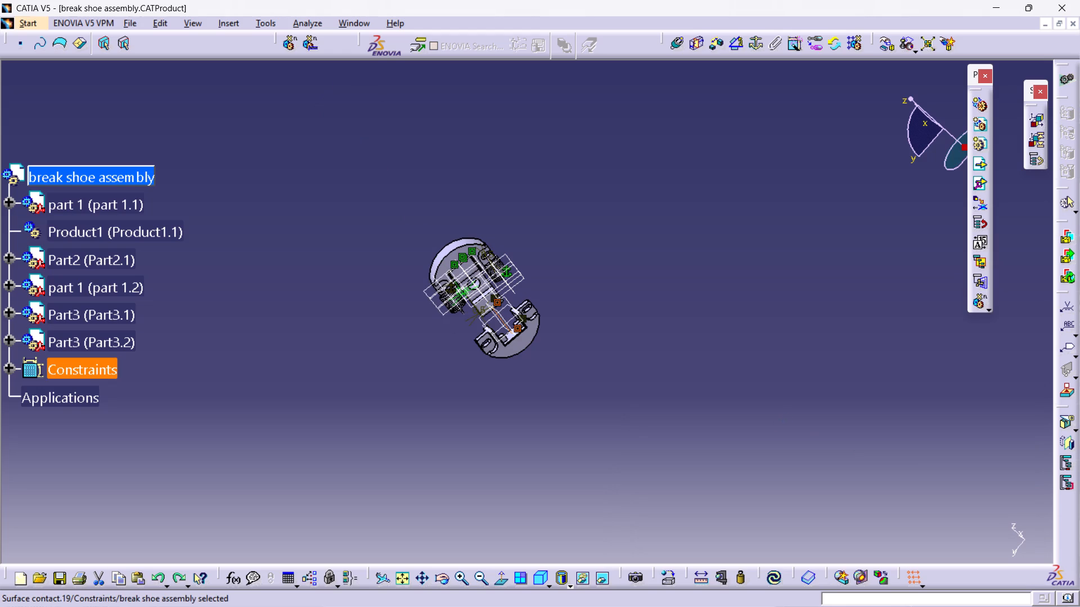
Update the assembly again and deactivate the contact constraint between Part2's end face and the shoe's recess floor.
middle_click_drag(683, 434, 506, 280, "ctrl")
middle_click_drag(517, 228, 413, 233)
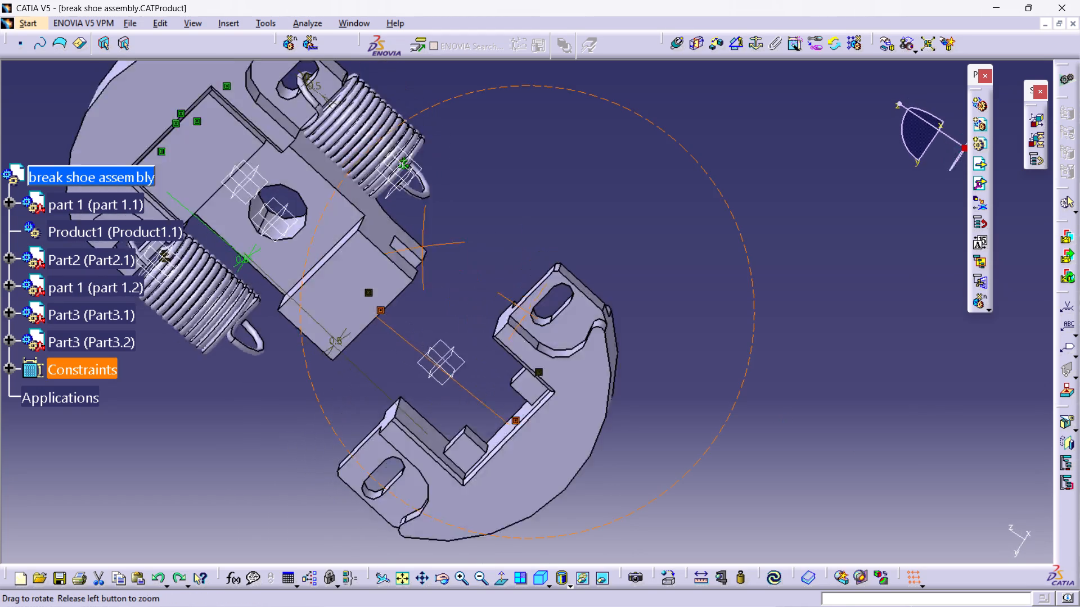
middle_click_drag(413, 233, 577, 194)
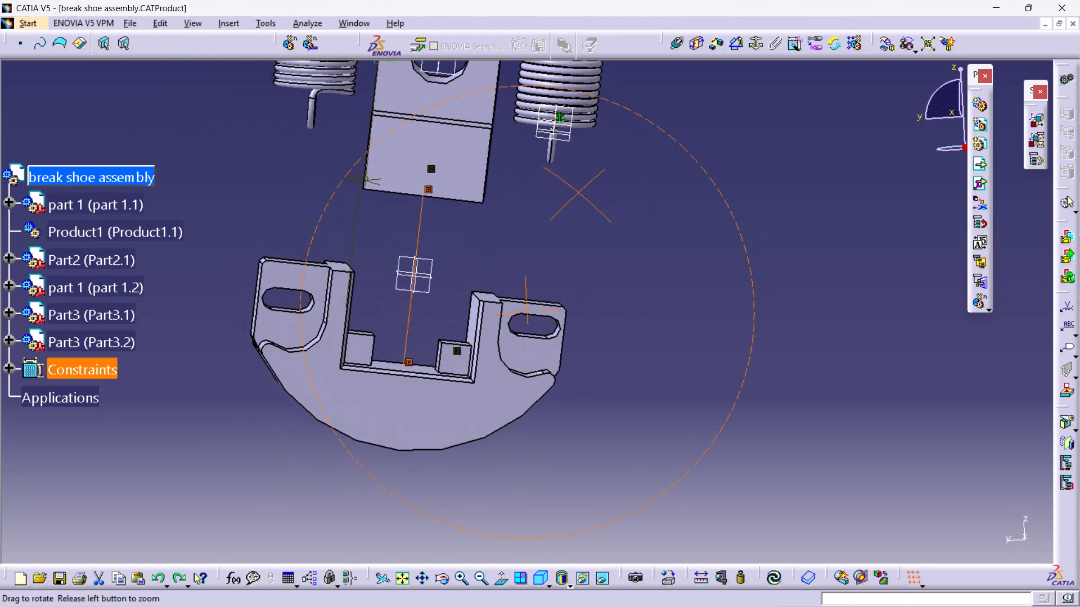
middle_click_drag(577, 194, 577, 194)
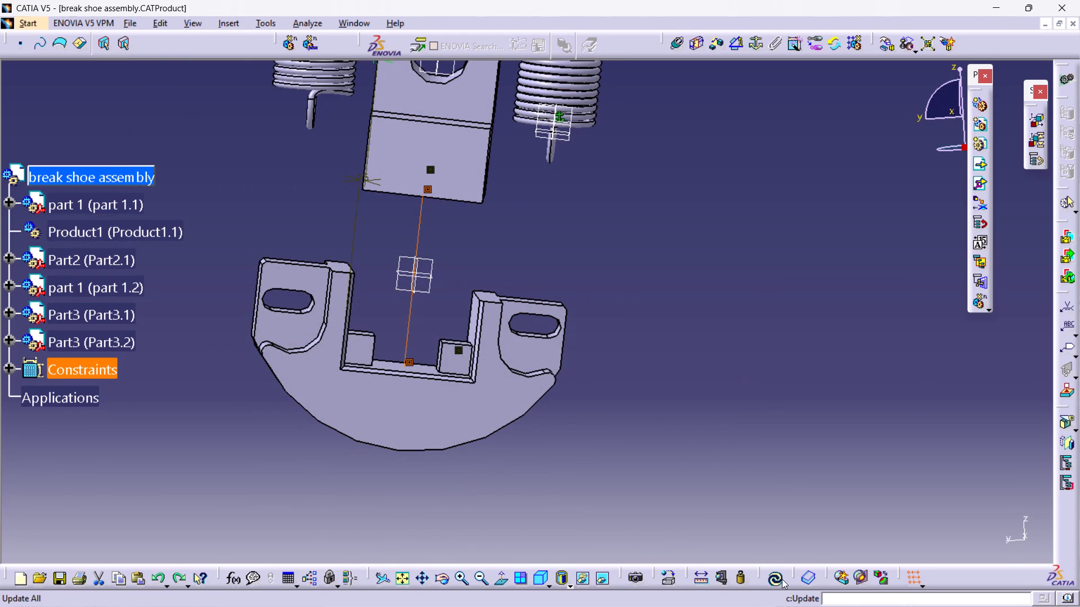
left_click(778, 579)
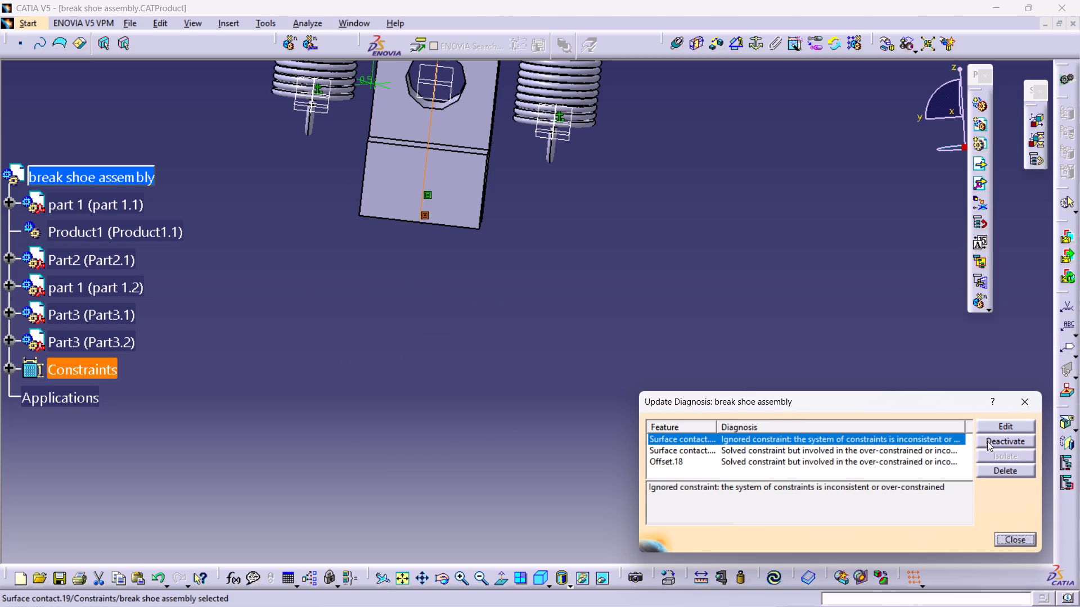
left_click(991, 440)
Examine where the part 1.2 shoe sits and faces relative to Part2 and the part 1.1 shoe.
middle_click_drag(718, 279, 687, 549)
middle_click_drag(634, 242, 634, 483)
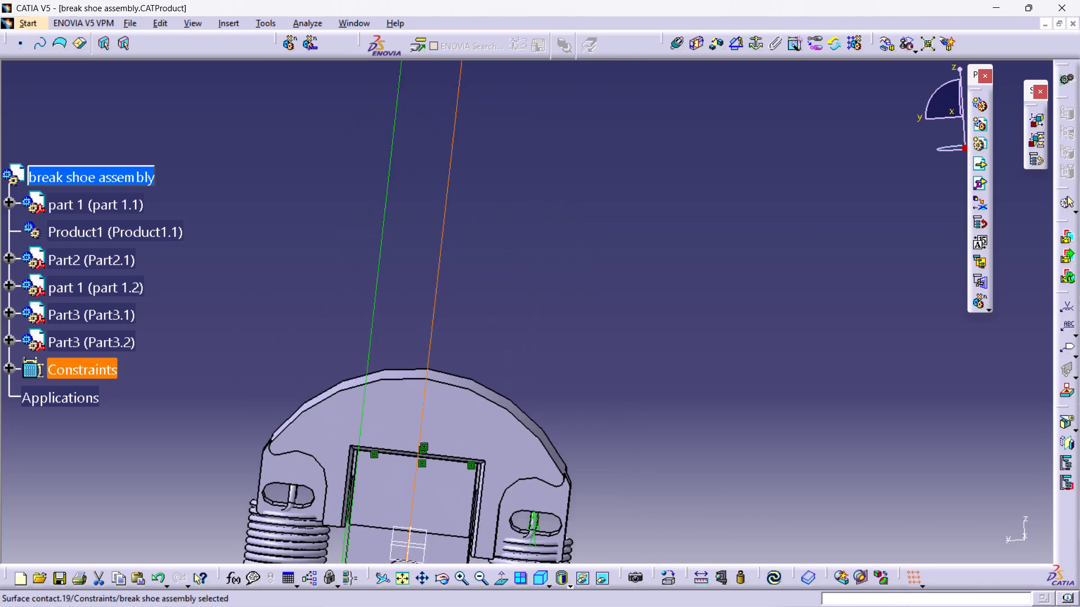
middle_click_drag(636, 101, 614, 391)
middle_click_drag(623, 152, 575, 414)
middle_click_drag(587, 146, 576, 297)
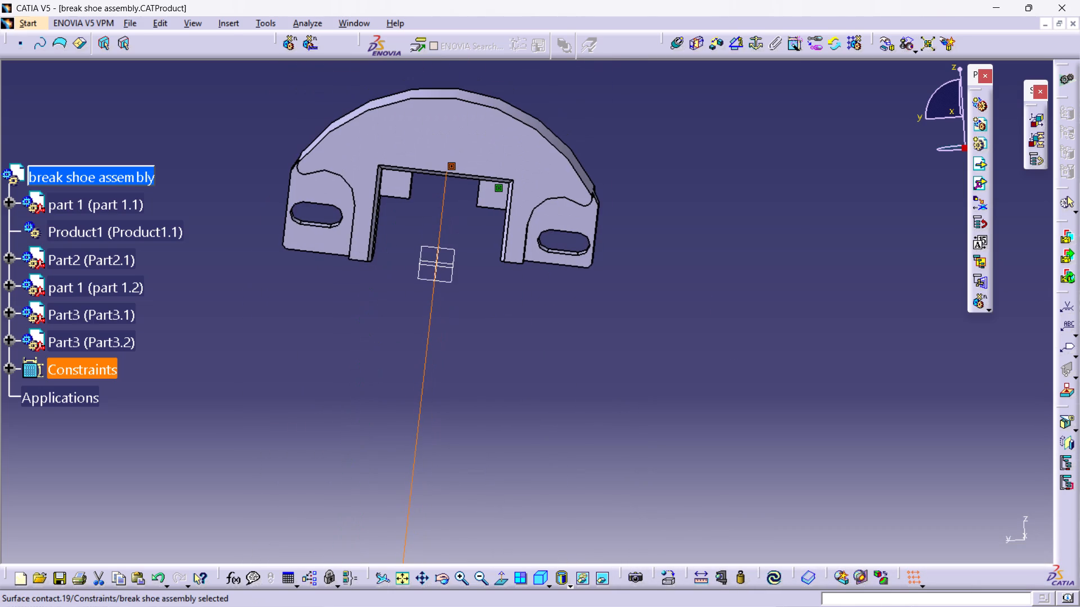
middle_click_drag(574, 259, 561, 0)
middle_click_drag(574, 318, 551, 35)
middle_click_drag(580, 474, 591, 361)
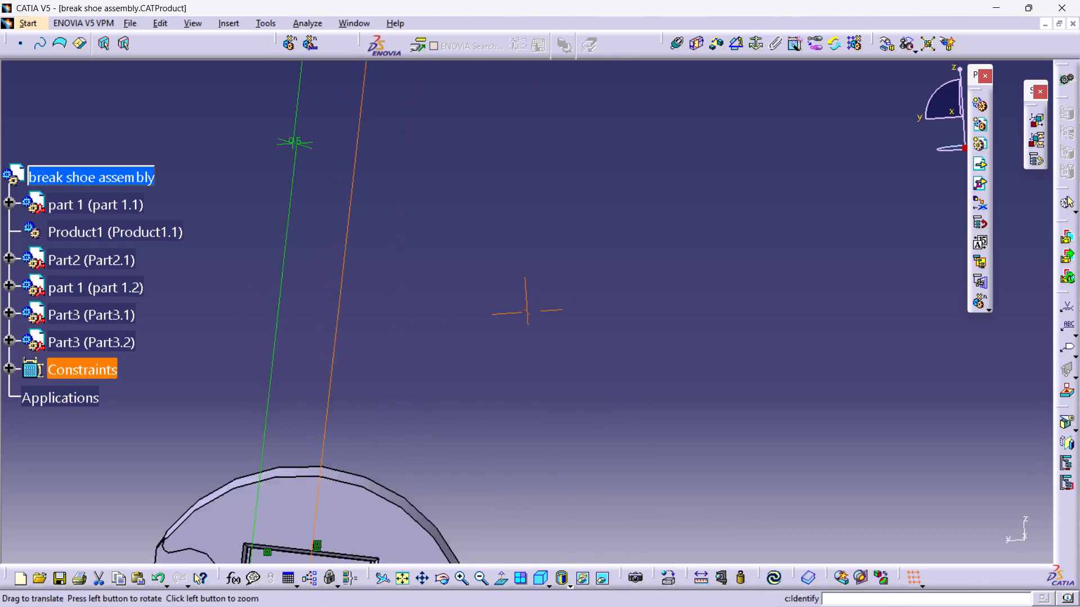
middle_click_drag(591, 361, 627, 606)
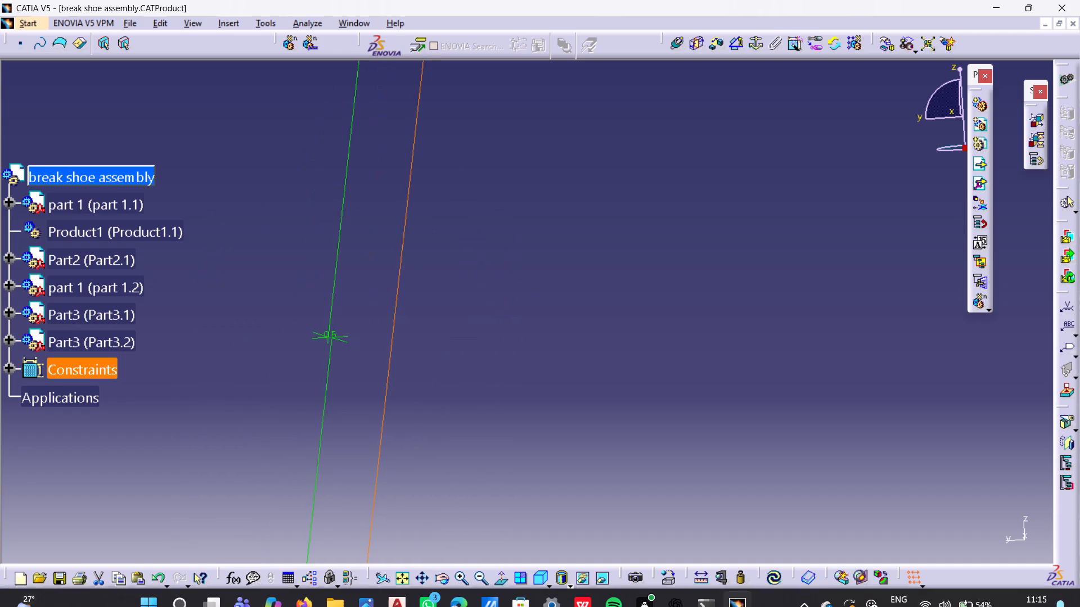
middle_click_drag(559, 326, 527, 563)
middle_click_drag(478, 398, 449, 510)
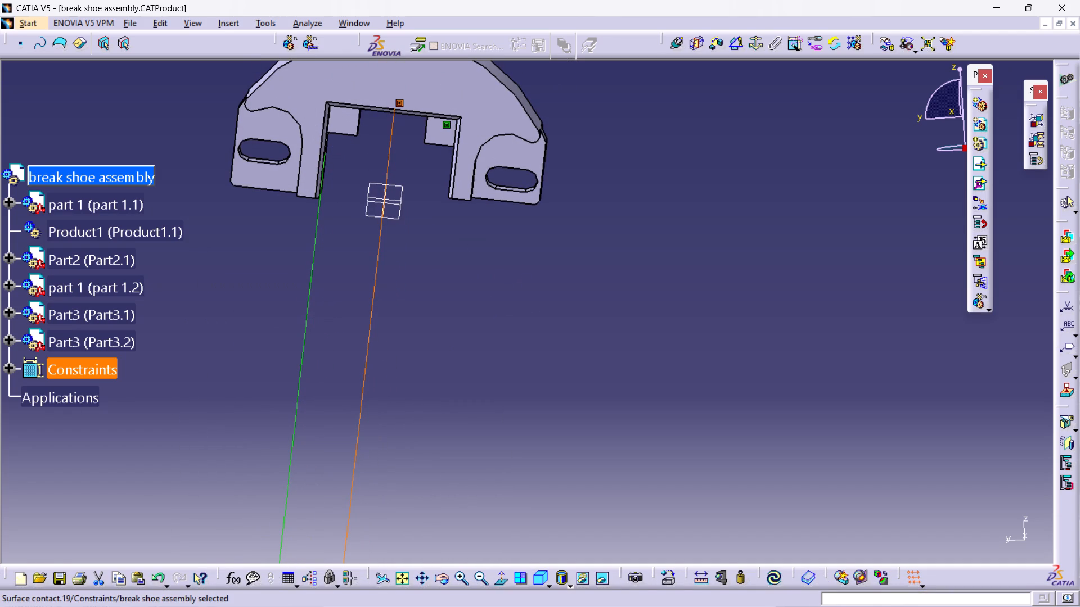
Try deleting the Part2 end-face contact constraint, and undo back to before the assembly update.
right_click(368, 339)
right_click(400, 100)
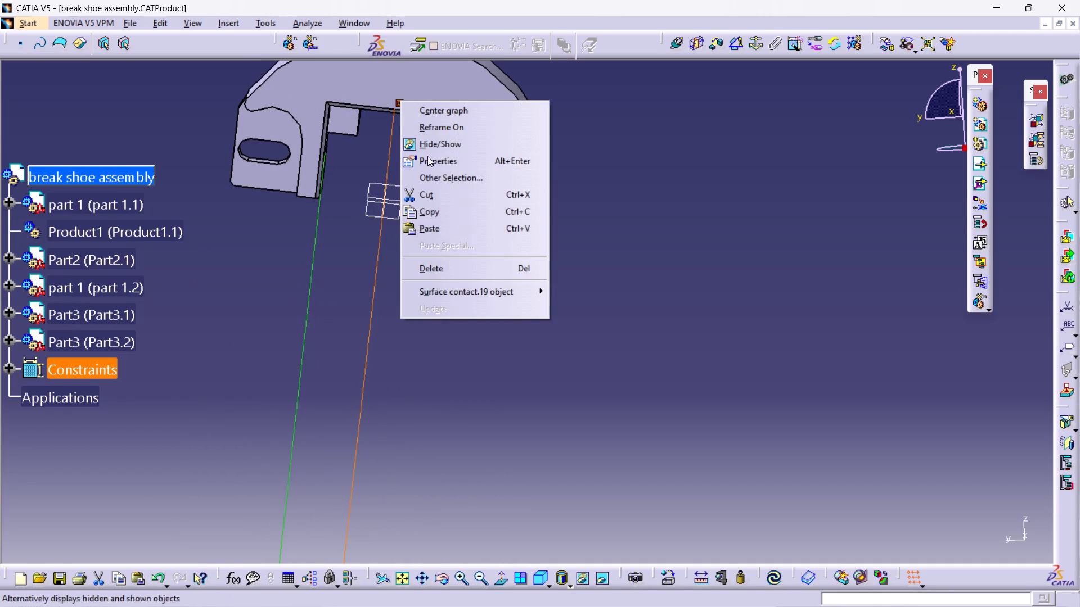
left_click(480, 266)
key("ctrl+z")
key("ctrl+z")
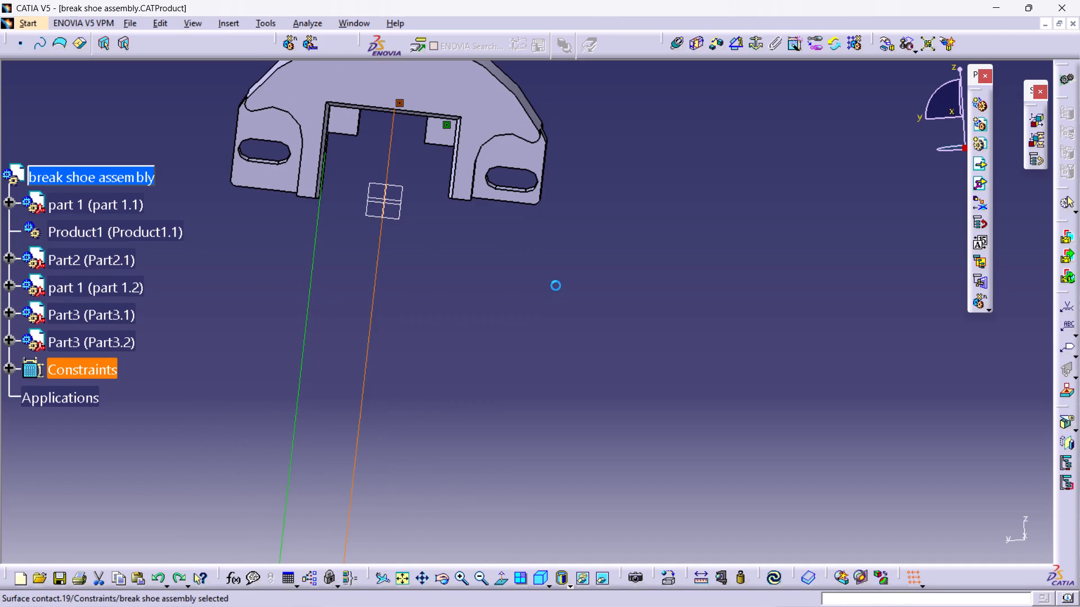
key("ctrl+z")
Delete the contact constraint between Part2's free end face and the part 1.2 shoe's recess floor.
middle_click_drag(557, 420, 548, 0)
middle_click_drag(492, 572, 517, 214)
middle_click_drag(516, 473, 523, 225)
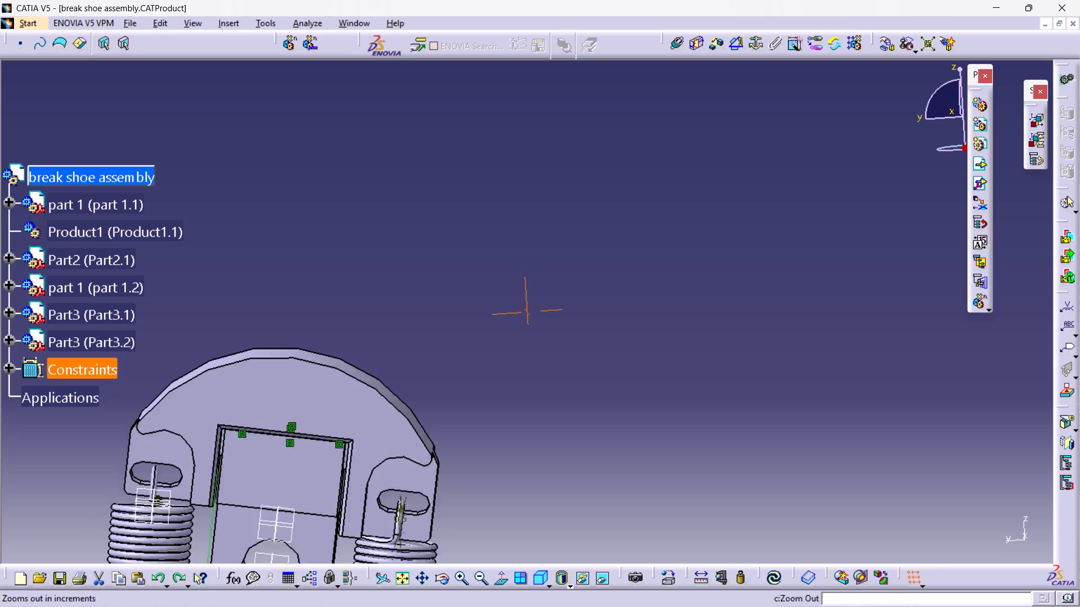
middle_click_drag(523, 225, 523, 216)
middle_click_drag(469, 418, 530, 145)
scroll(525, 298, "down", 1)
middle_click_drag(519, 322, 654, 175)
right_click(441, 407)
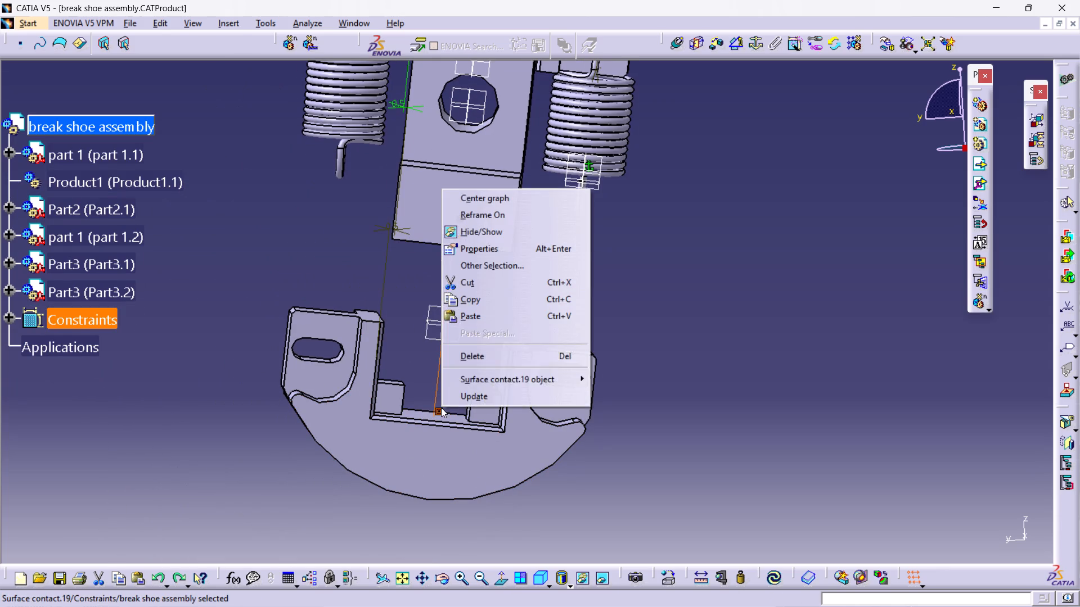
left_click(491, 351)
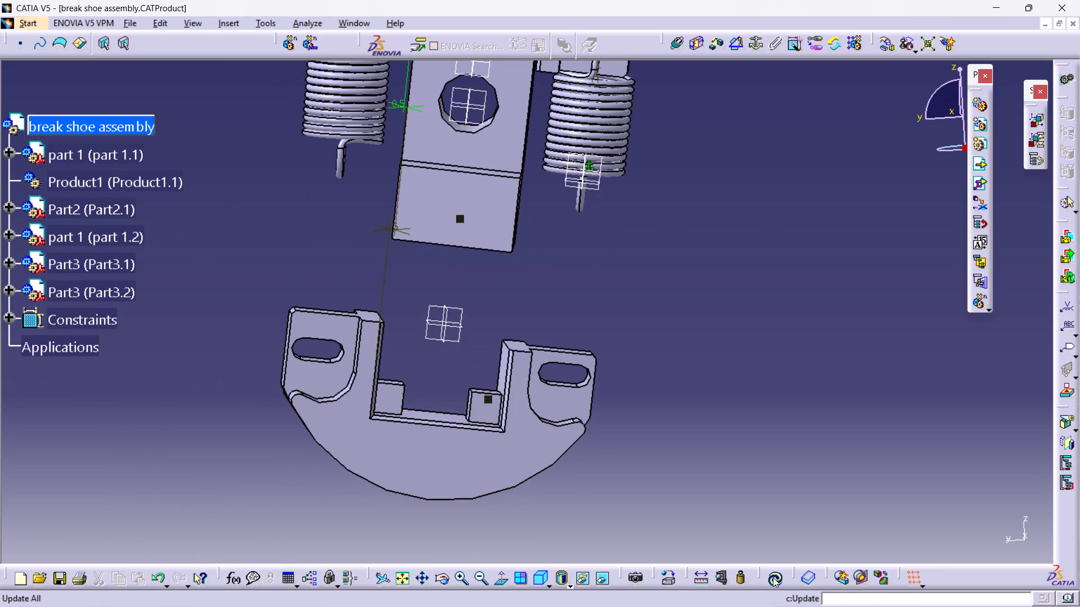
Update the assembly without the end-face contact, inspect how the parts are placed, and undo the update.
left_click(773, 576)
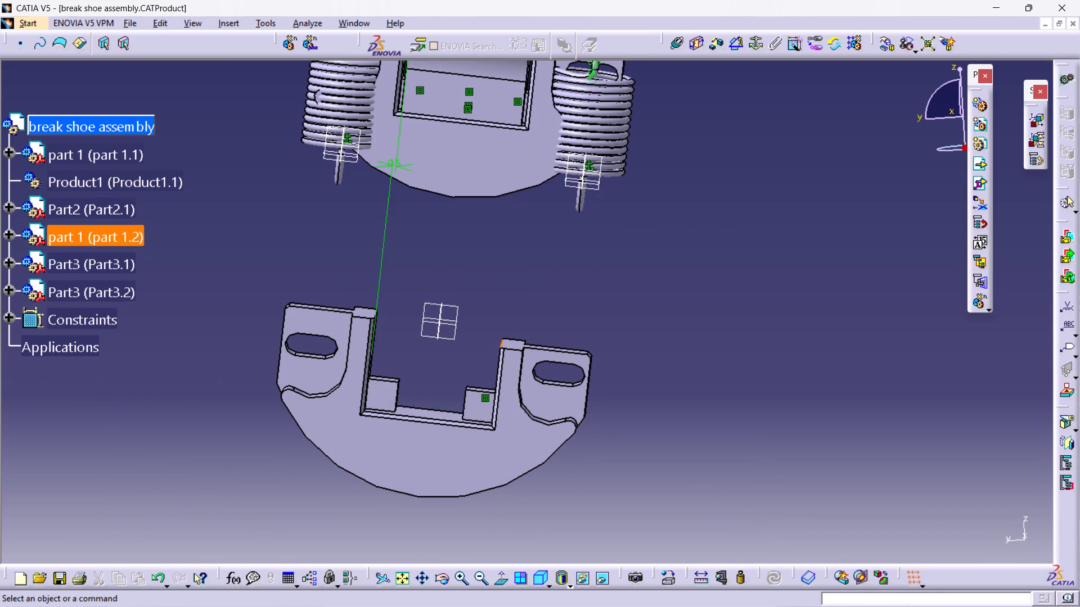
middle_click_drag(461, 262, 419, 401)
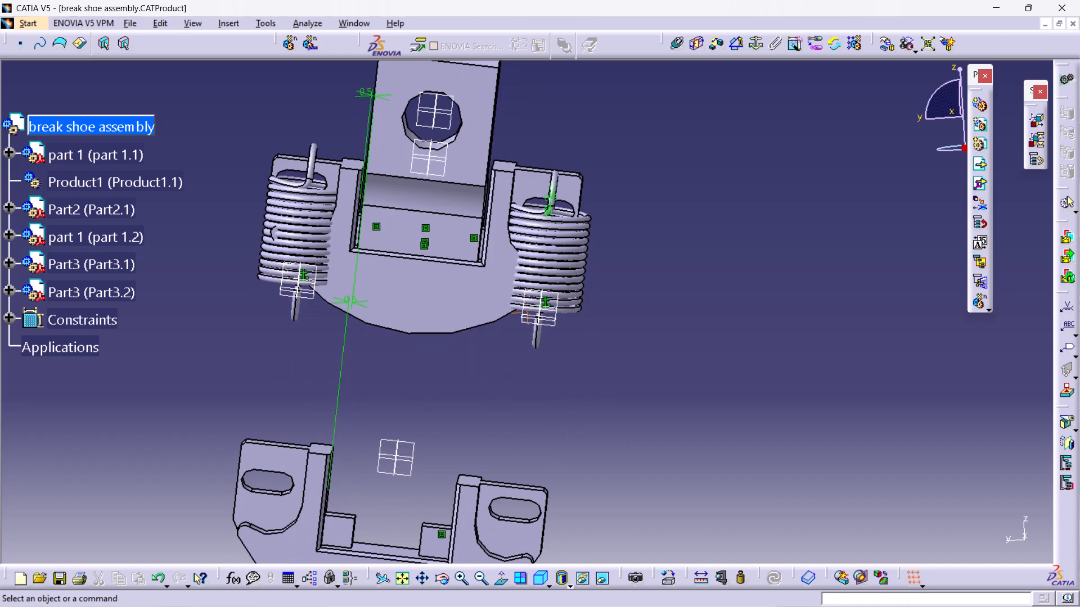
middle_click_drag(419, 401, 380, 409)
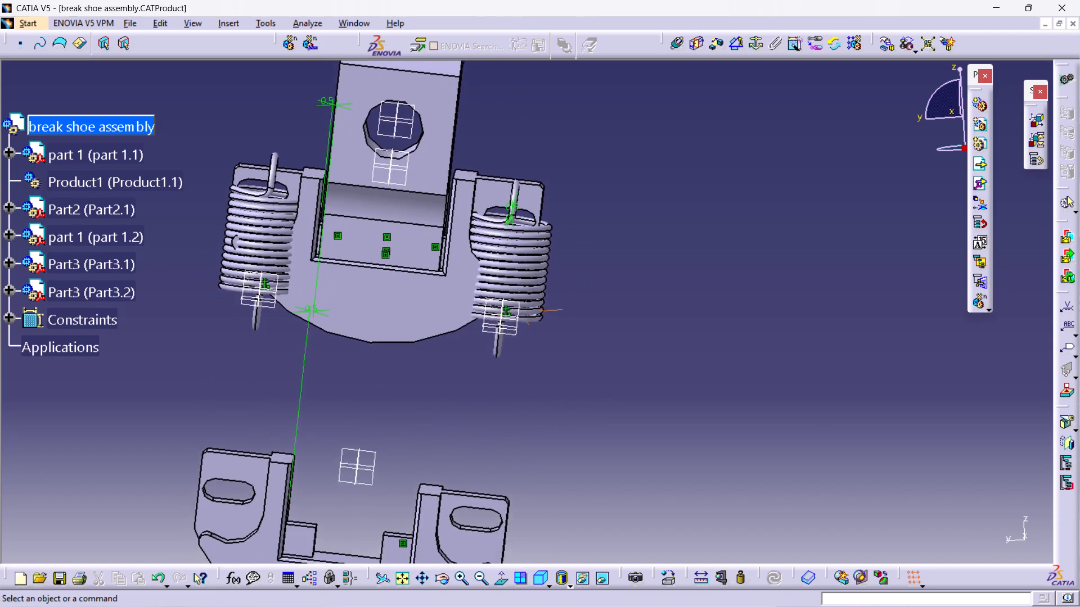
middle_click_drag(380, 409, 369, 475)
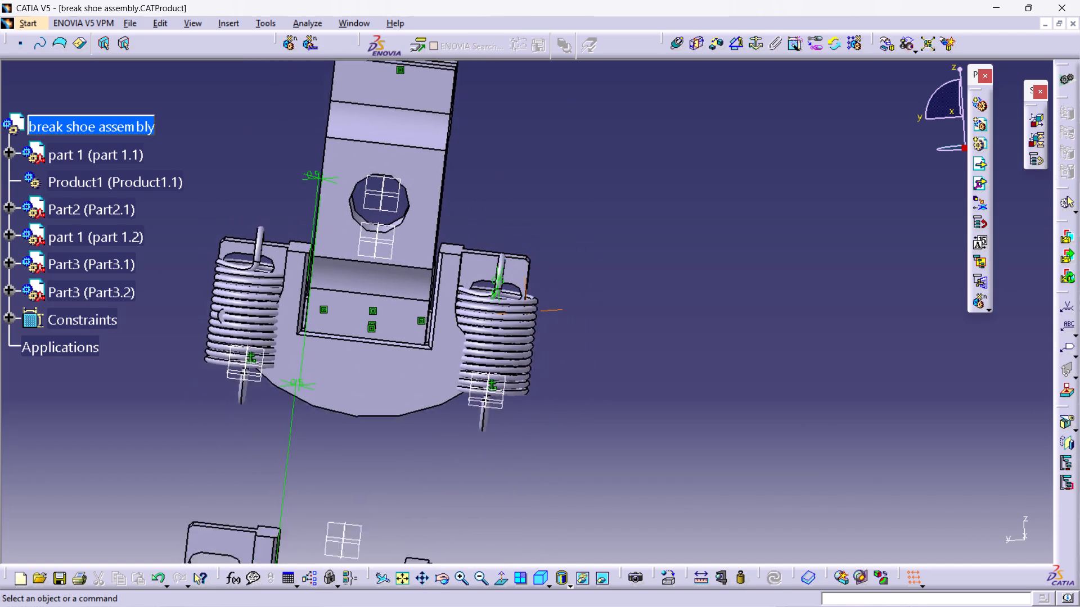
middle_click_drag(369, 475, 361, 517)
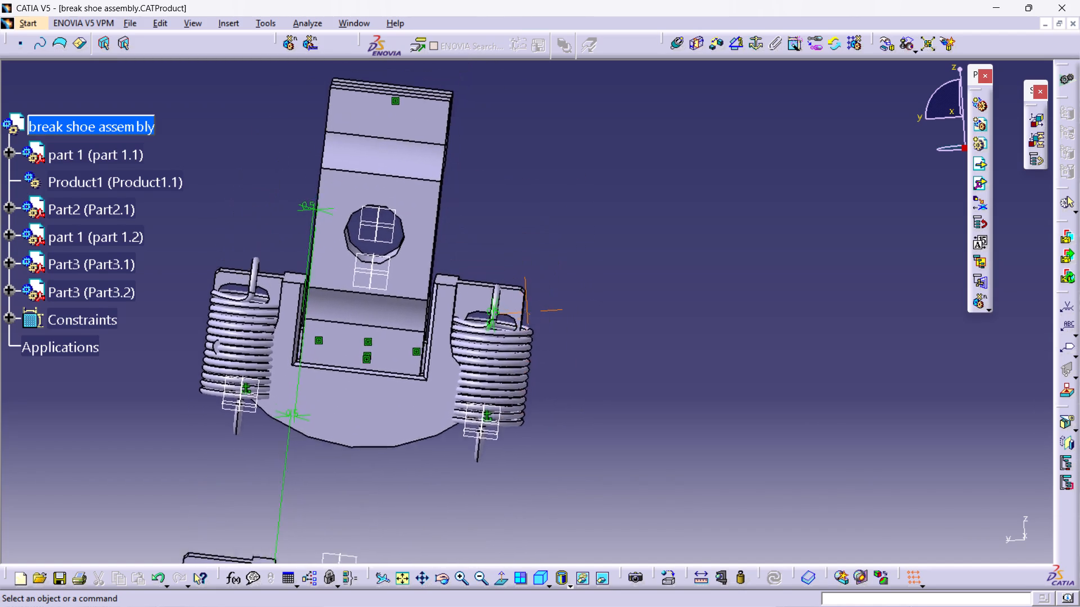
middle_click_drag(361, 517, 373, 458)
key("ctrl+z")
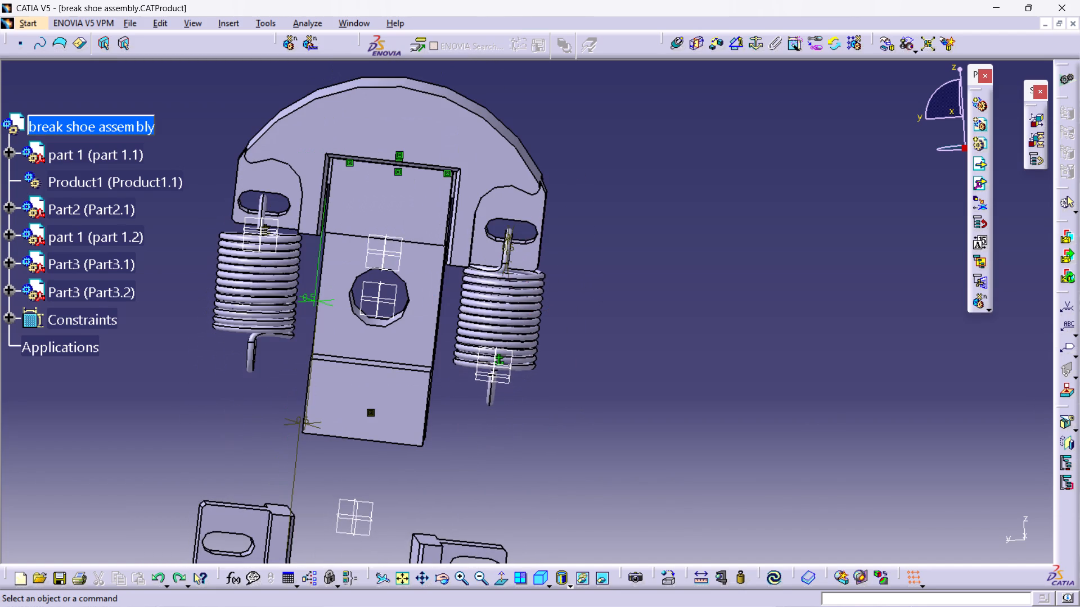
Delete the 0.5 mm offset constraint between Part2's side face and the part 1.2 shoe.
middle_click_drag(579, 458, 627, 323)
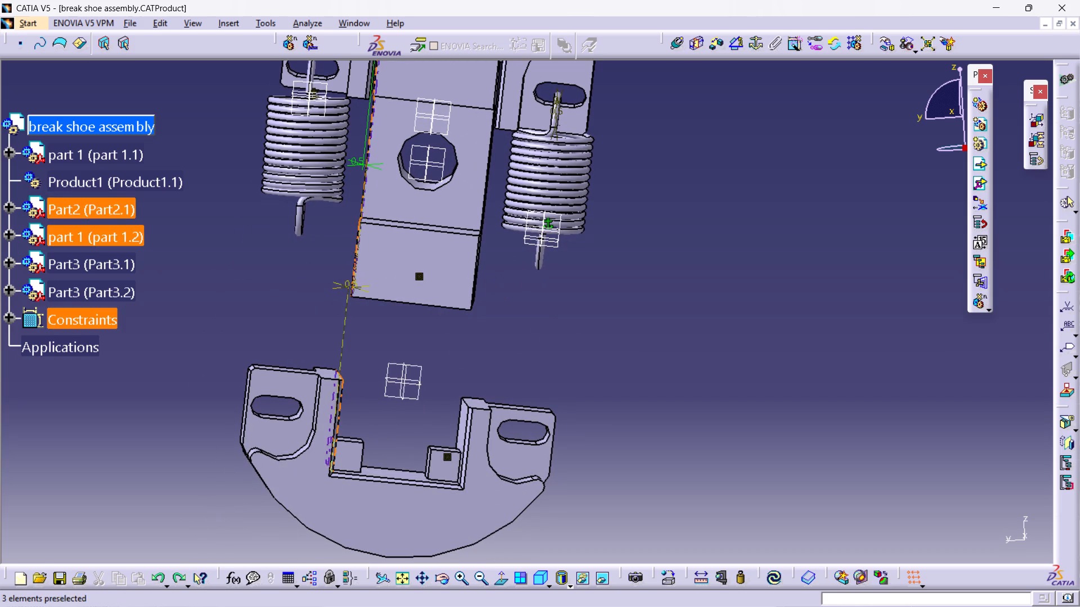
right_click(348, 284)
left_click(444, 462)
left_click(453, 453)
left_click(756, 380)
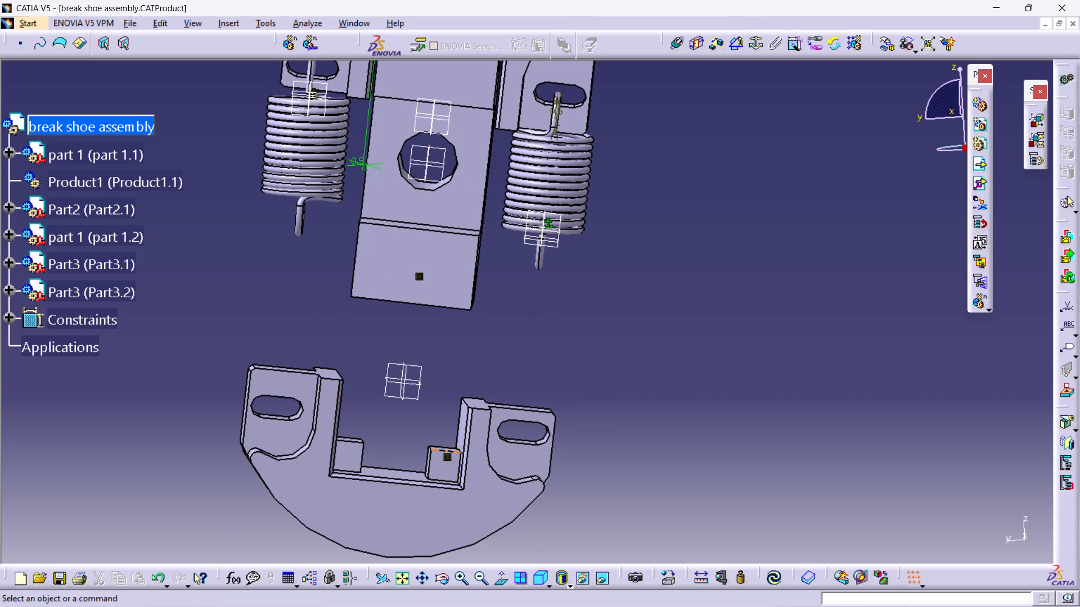
Delete the surface contact constraint between Part2's free-end front face and the small block in the part 1.2 shoe's recess.
right_click(446, 456)
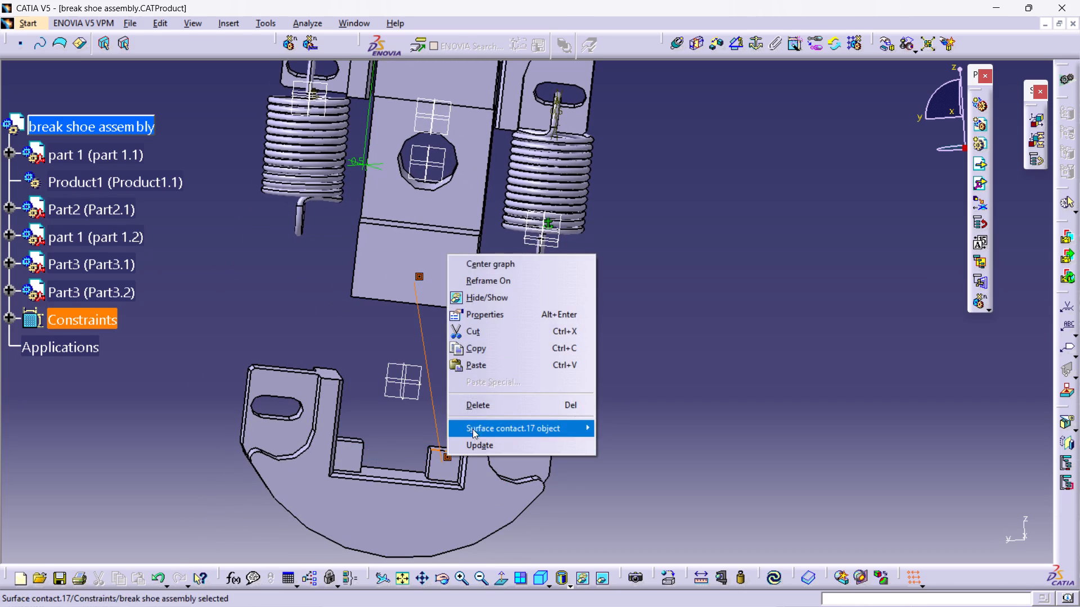
left_click(481, 410)
right_click(485, 492)
left_click(777, 481)
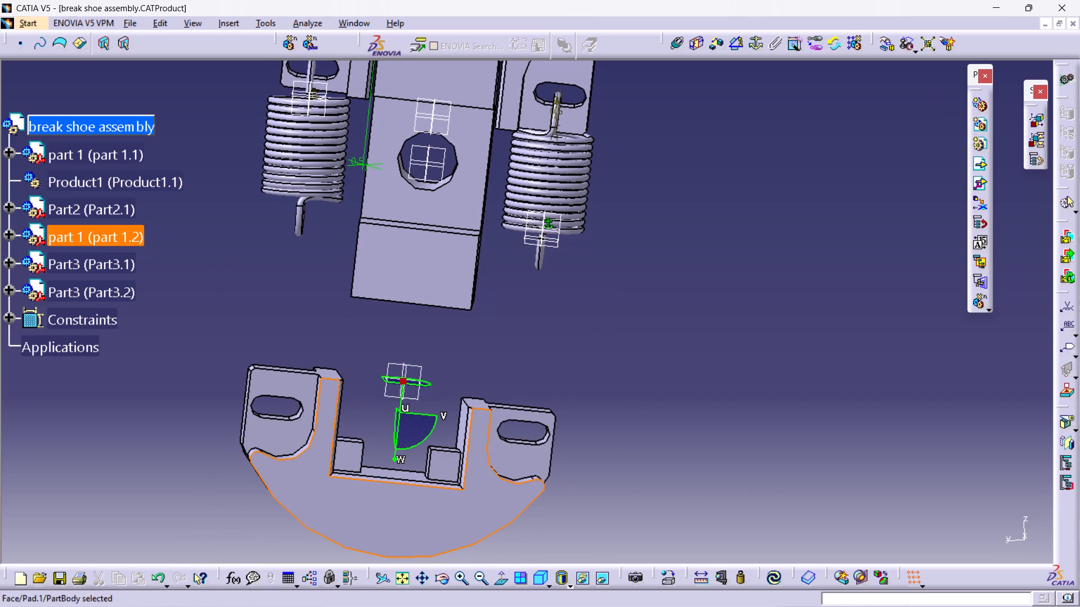
Delete the part 1.2 shoe from the assembly.
right_click(113, 238)
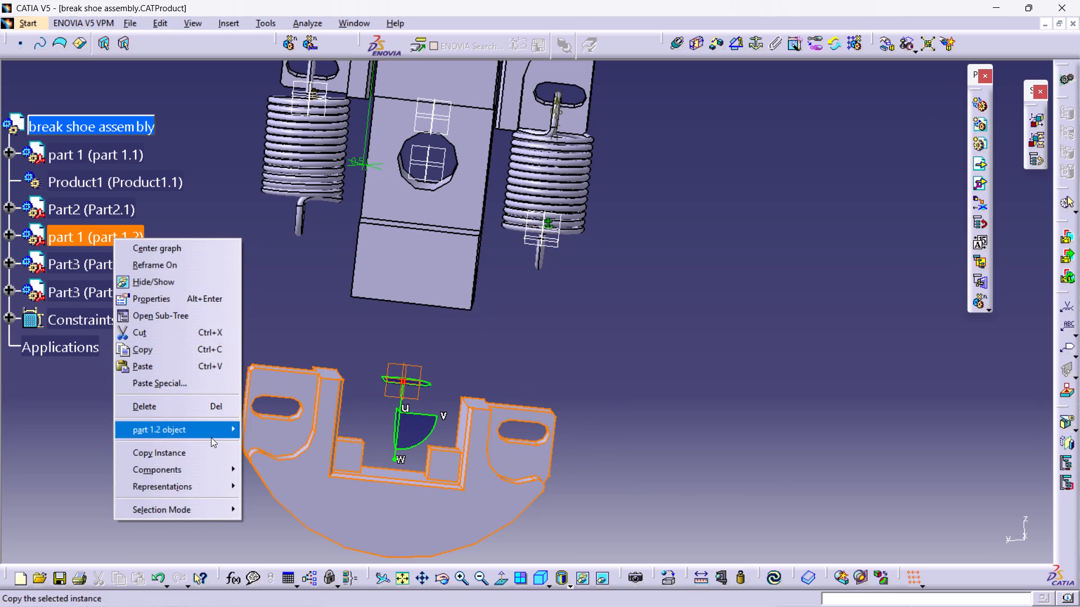
left_click(220, 411)
left_click(596, 399)
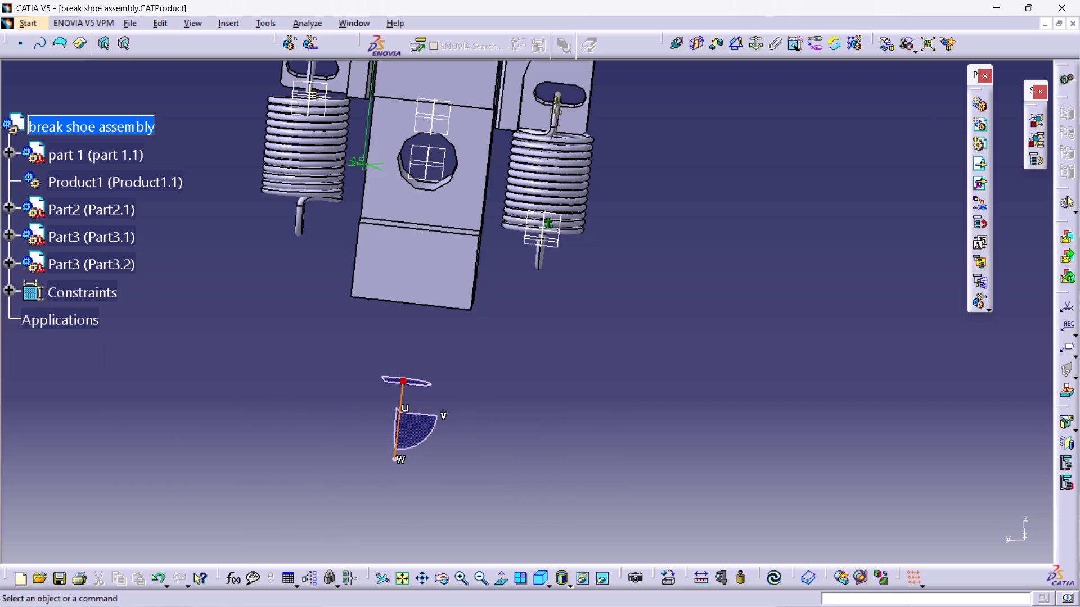
Copy the part 1.1 shoe and paste it into the break shoe assembly as a second instance.
middle_click_drag(498, 356, 503, 523)
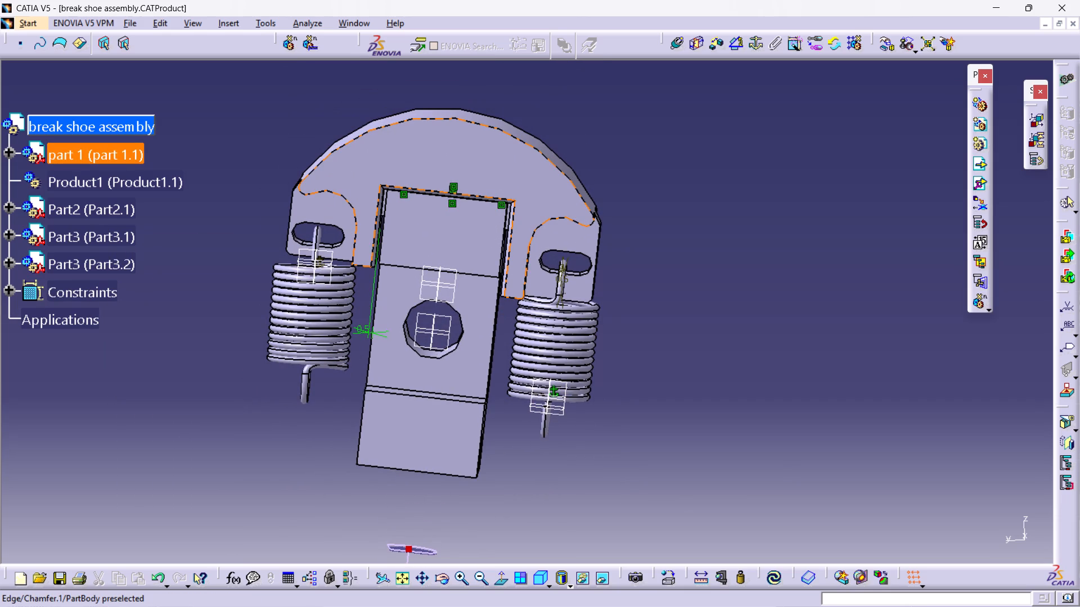
left_click(439, 167)
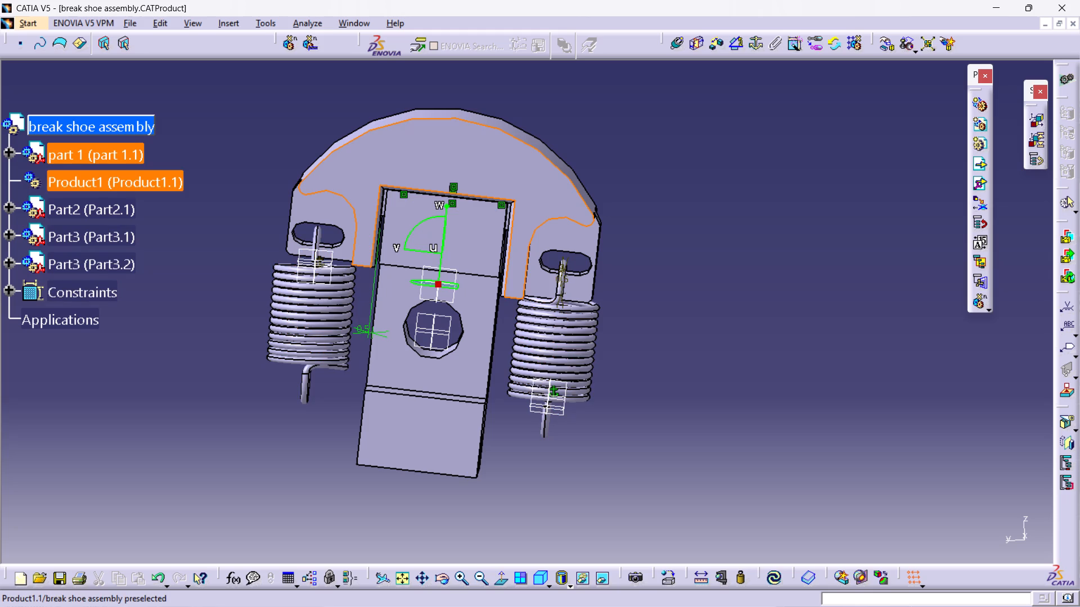
double_click(109, 156)
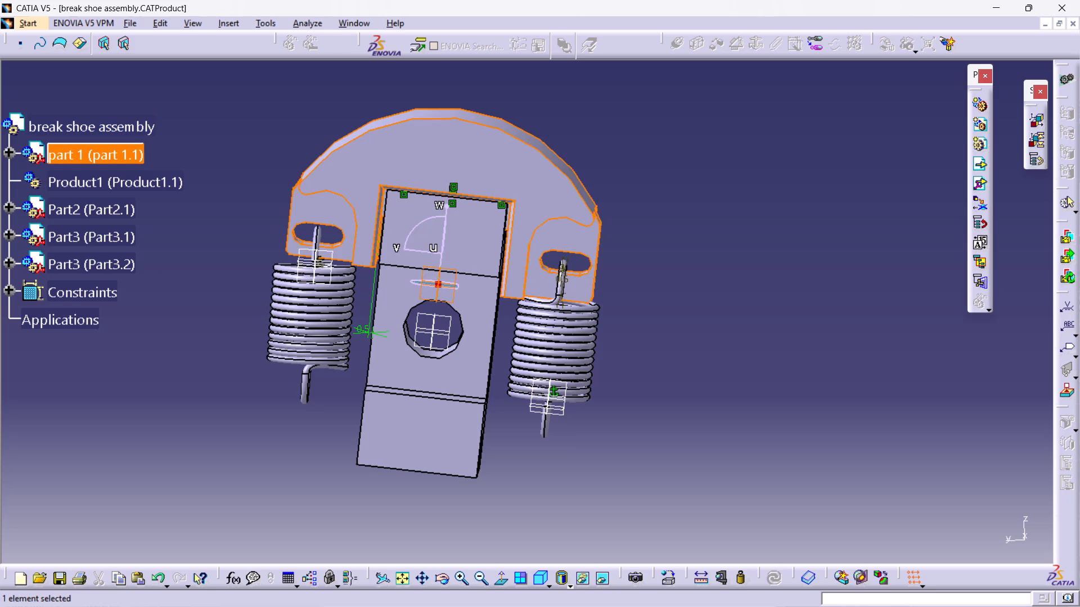
left_click(125, 188)
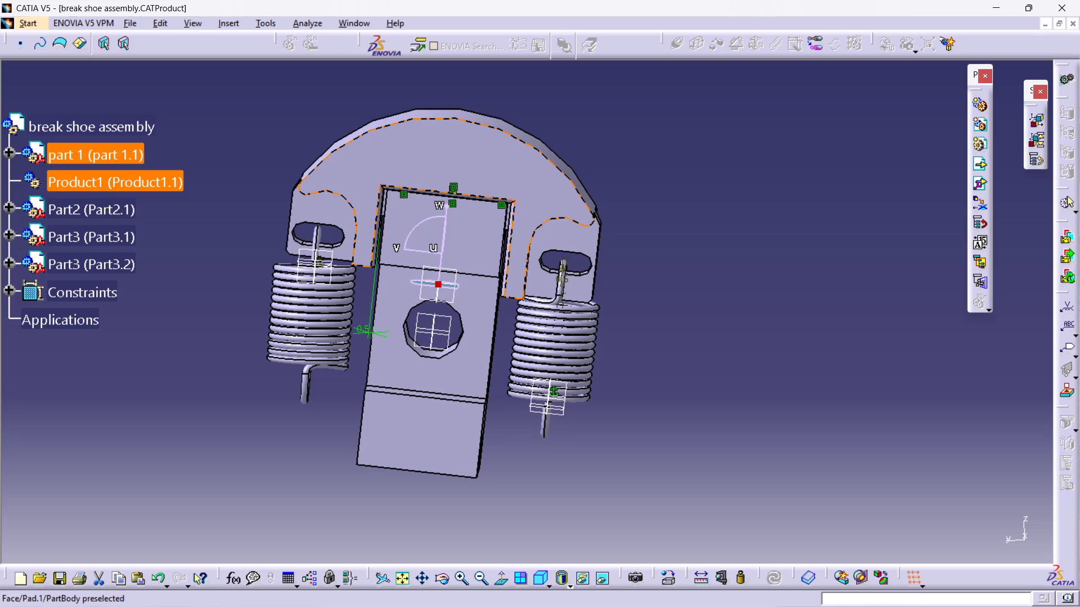
left_click(109, 152)
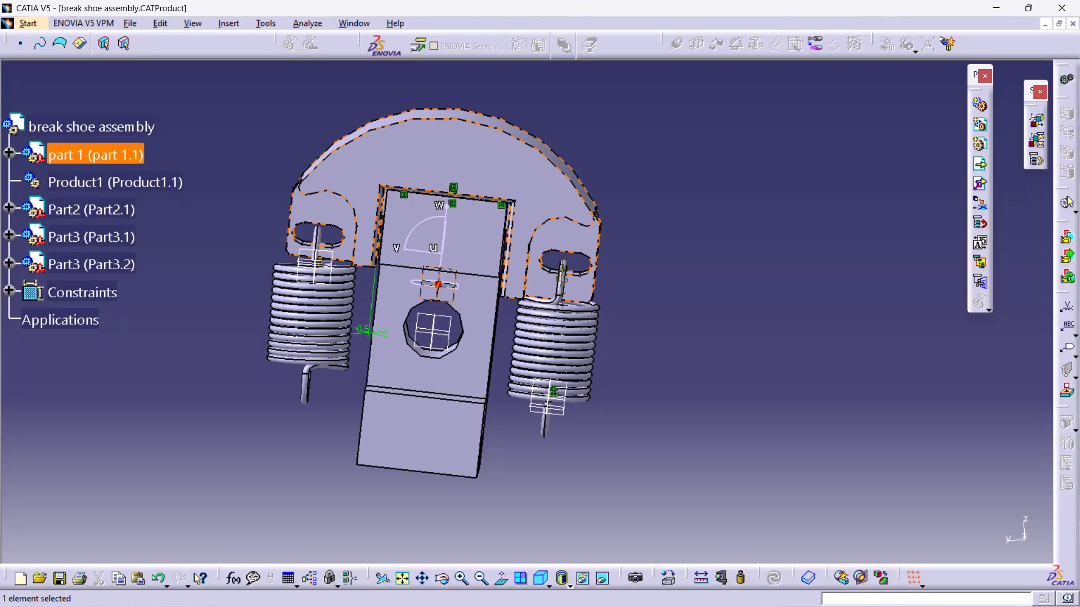
right_click(109, 152)
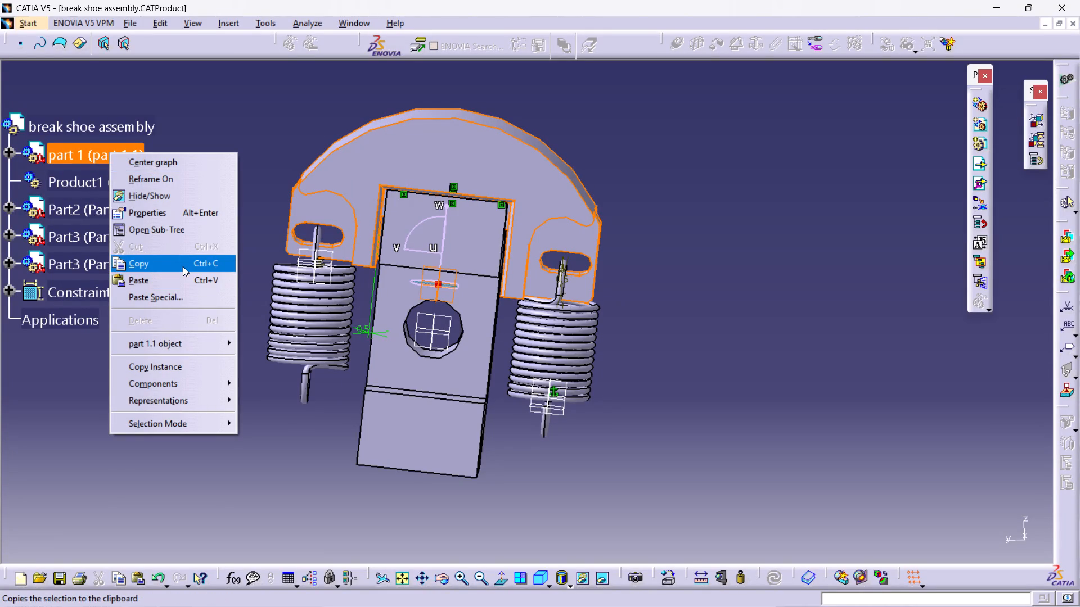
left_click(183, 266)
right_click(79, 130)
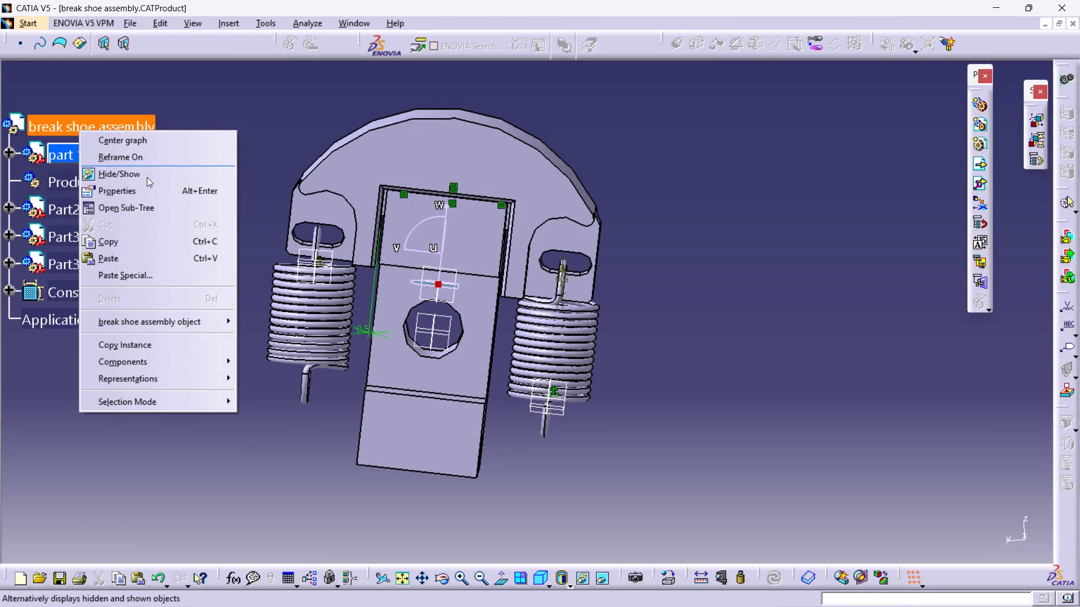
left_click(159, 253)
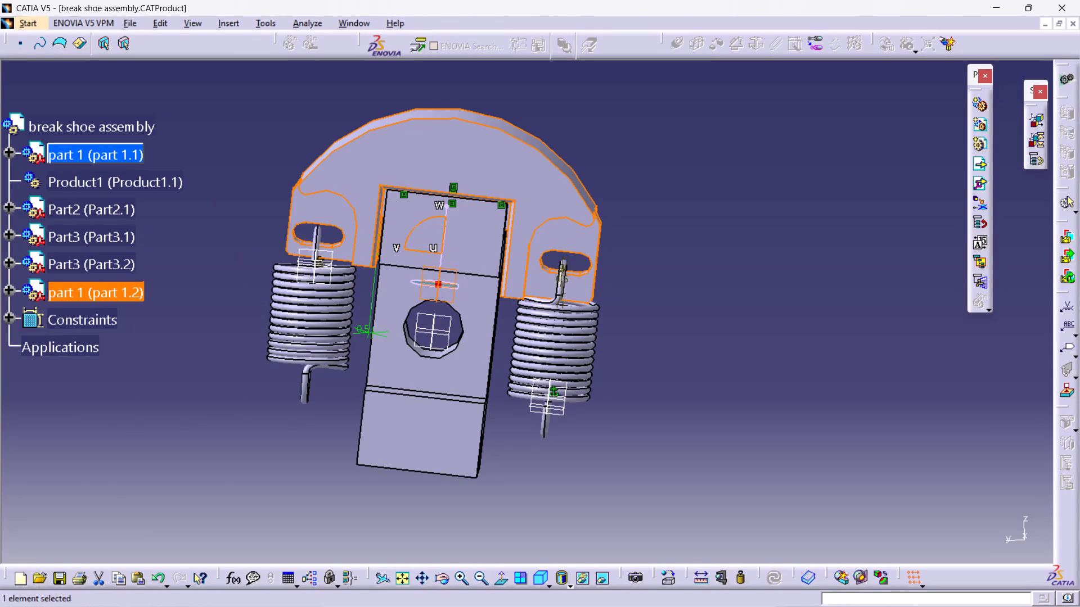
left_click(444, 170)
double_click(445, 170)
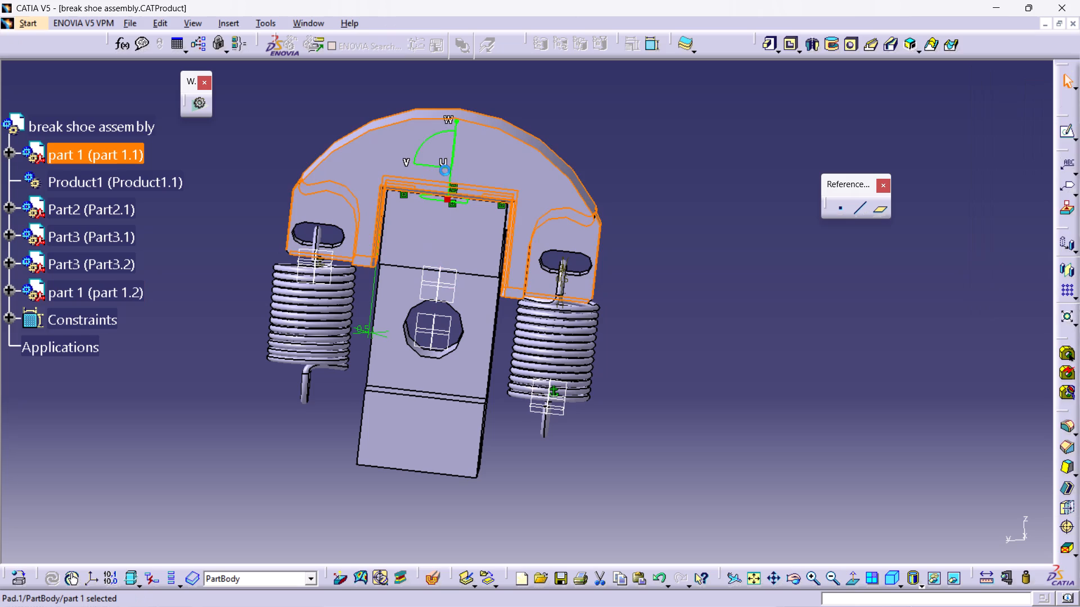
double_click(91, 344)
Move the part 1.1 shoe lengthwise along Part2 until it sits clear beyond Part2's free end.
left_click(496, 187)
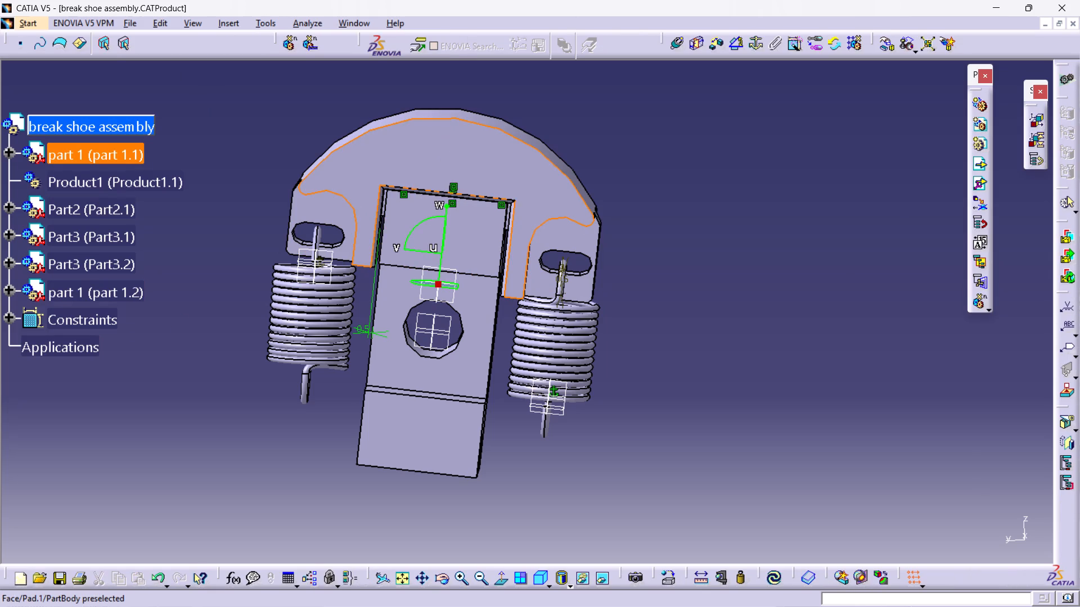
left_click_drag(442, 247, 442, 146)
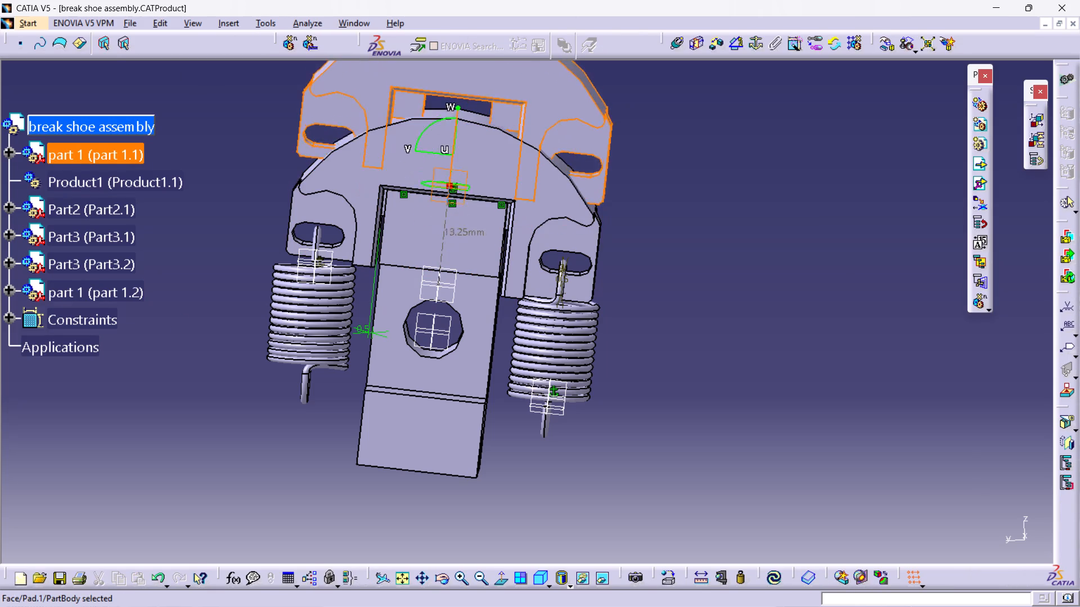
left_click_drag(442, 146, 964, 255)
middle_click_drag(738, 153, 964, 255)
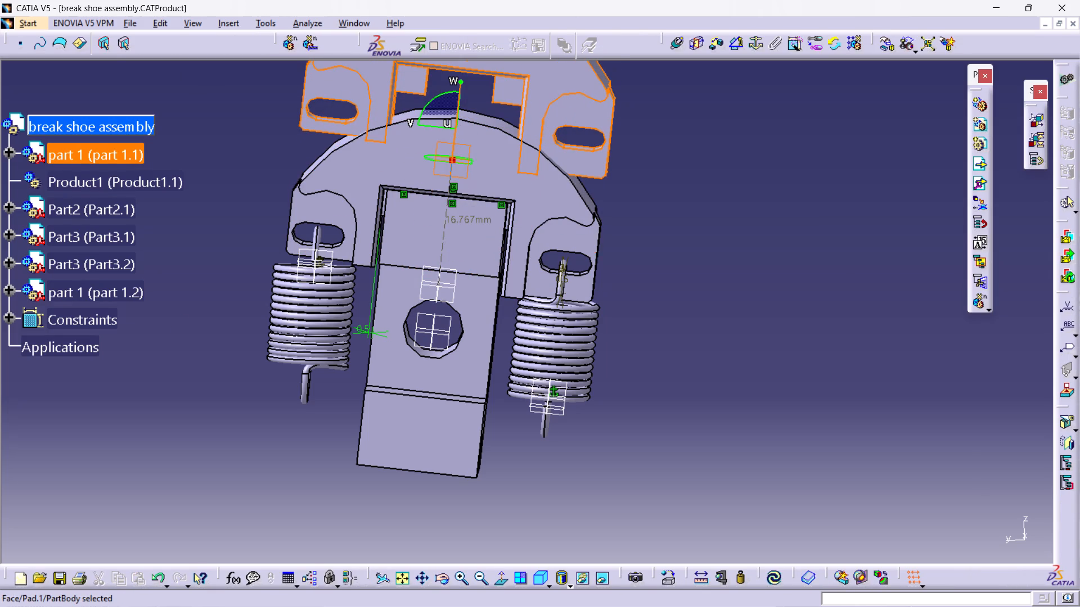
middle_click_drag(964, 255, 966, 255)
left_click_drag(964, 255, 454, 603)
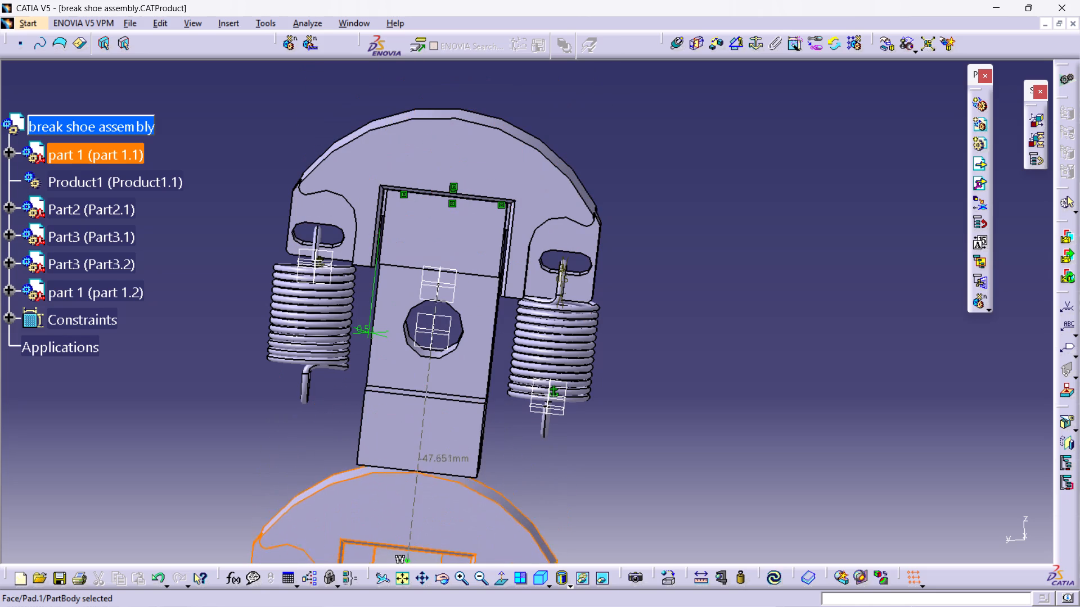
left_click_drag(454, 603, 650, 474)
middle_click_drag(660, 468, 798, 184)
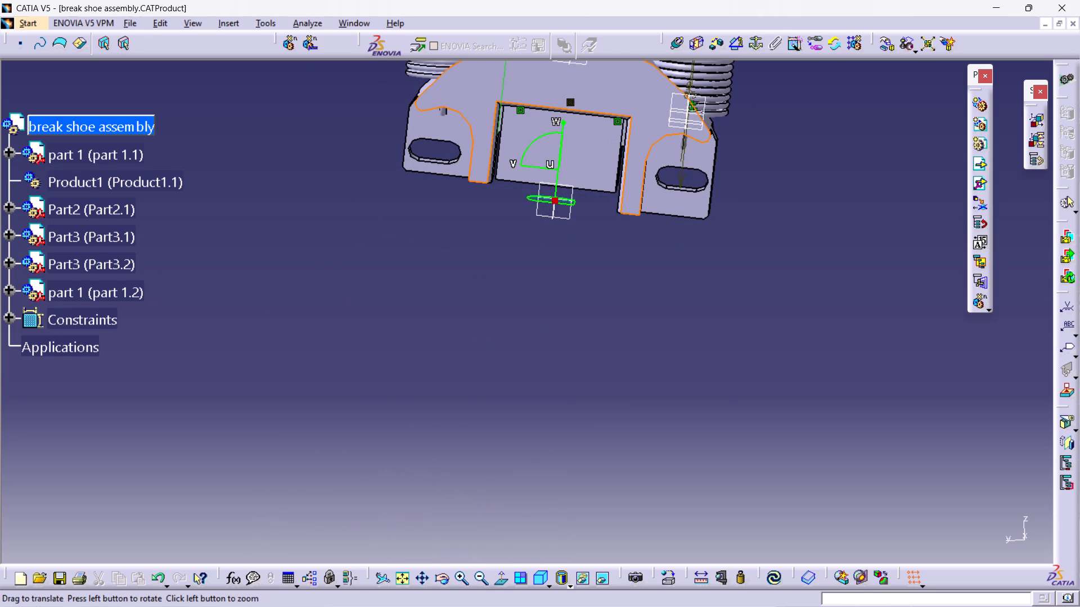
left_click_drag(560, 176, 524, 323)
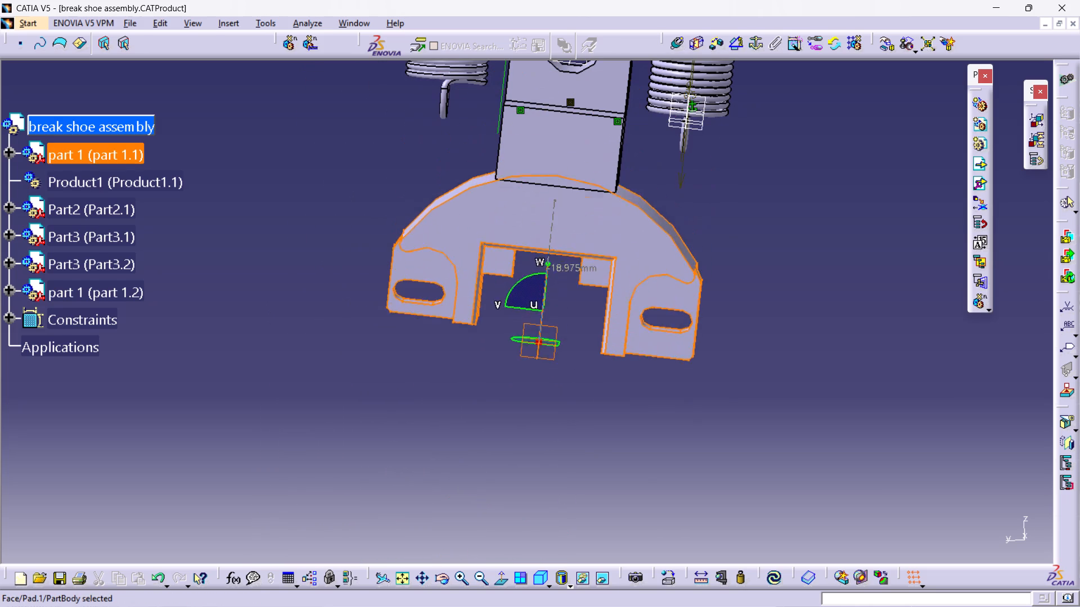
left_click_drag(524, 323, 515, 374)
left_click(574, 361)
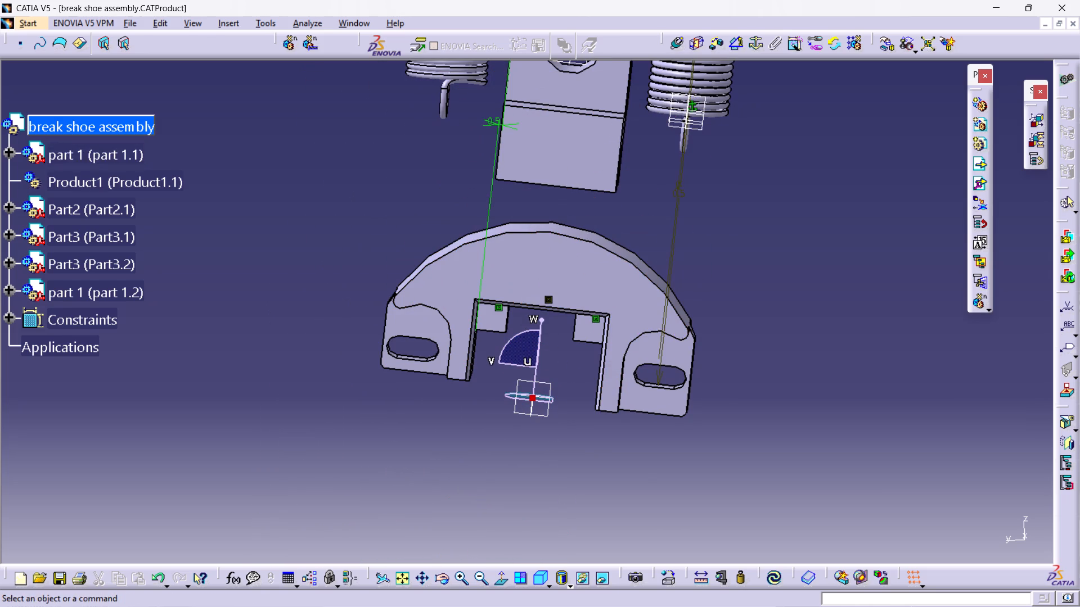
Rotate the moved part 1.1 shoe about 180 degrees so its recess faces Part2's free end.
left_click(640, 316)
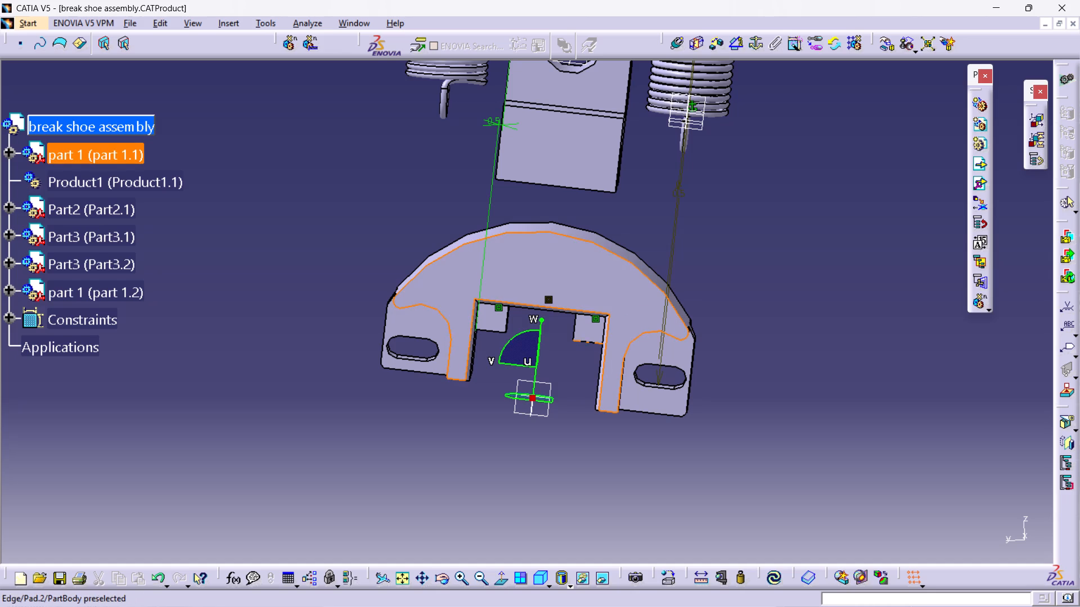
left_click_drag(512, 334, 691, 355)
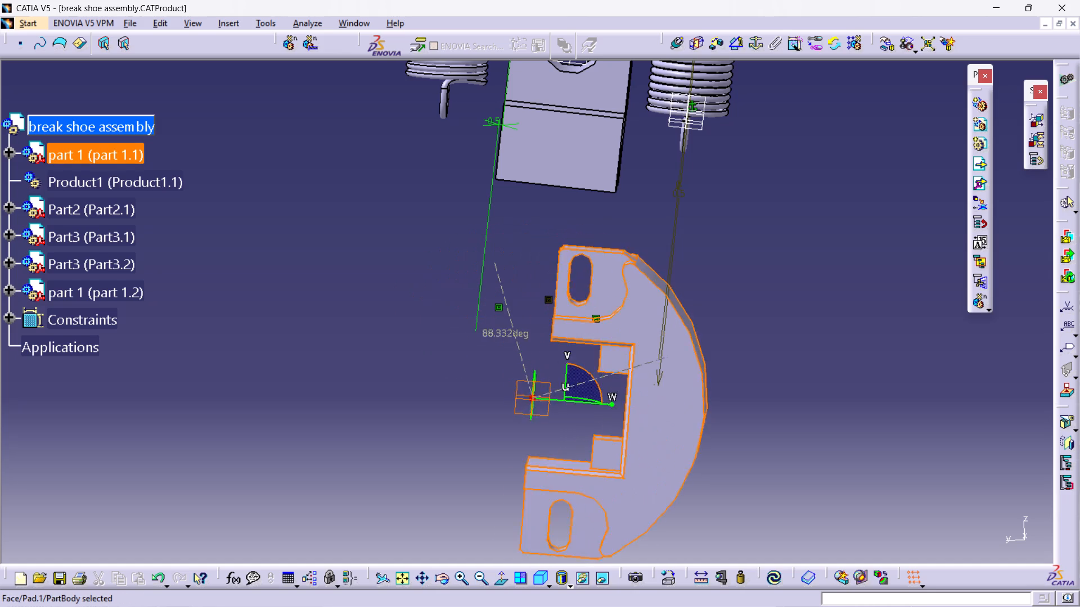
left_click_drag(691, 355, 565, 514)
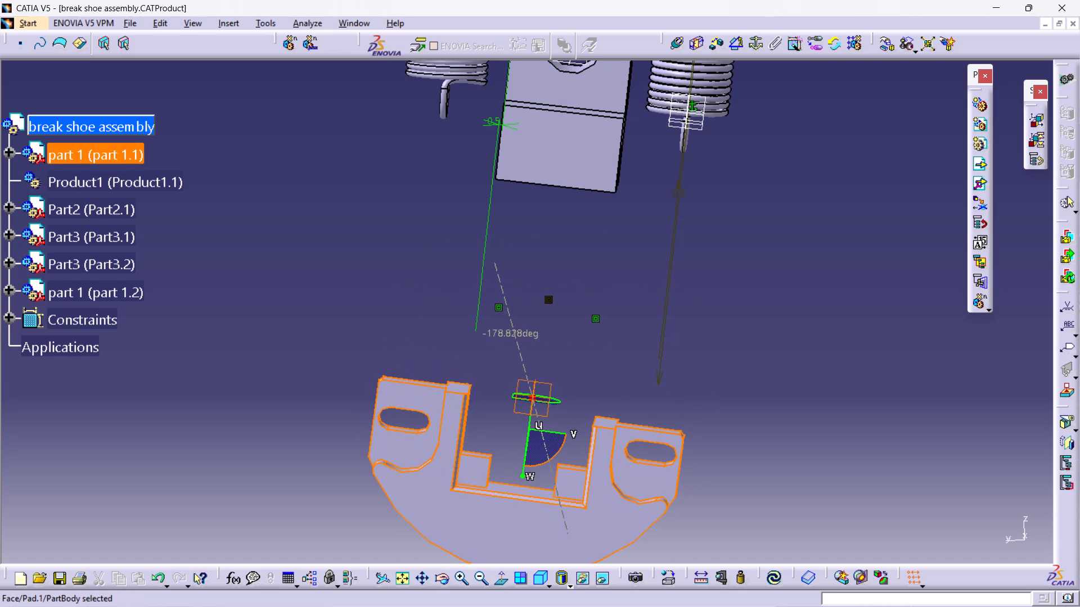
left_click_drag(565, 514, 562, 514)
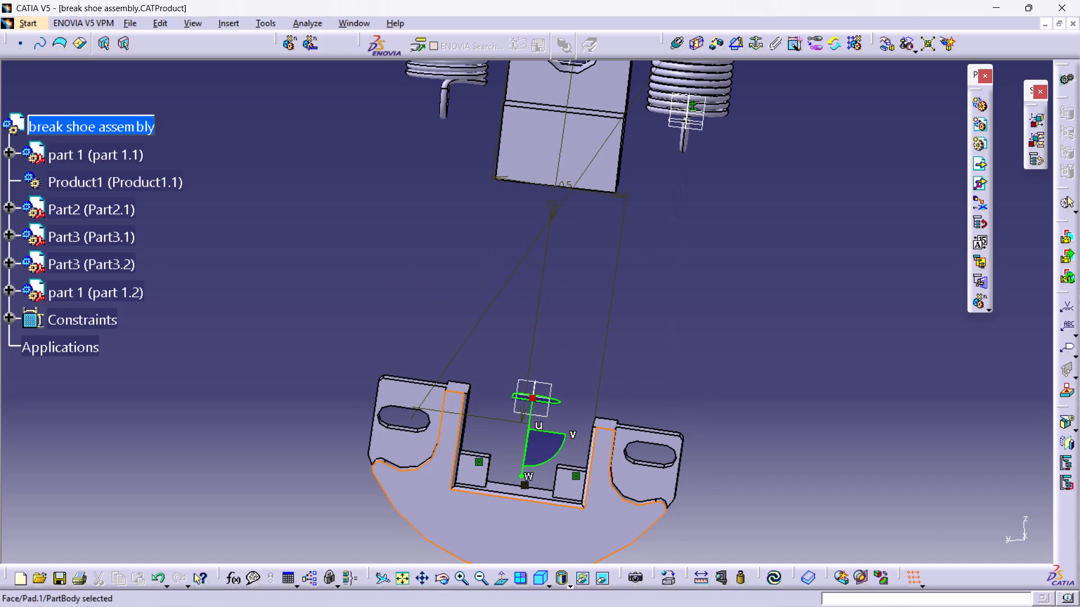
left_click(628, 383)
Delete the three offset constraints linking the moved part 1.1 shoe to Part2 and the spring.
middle_click_drag(636, 402, 414, 422)
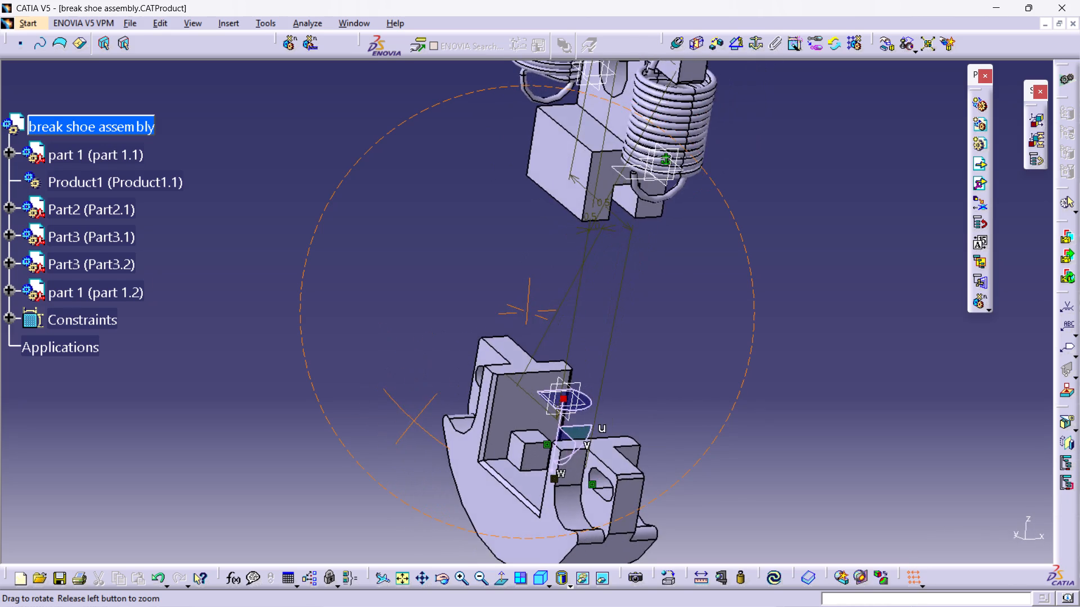
middle_click_drag(414, 422, 372, 411)
middle_click_drag(727, 398, 712, 398)
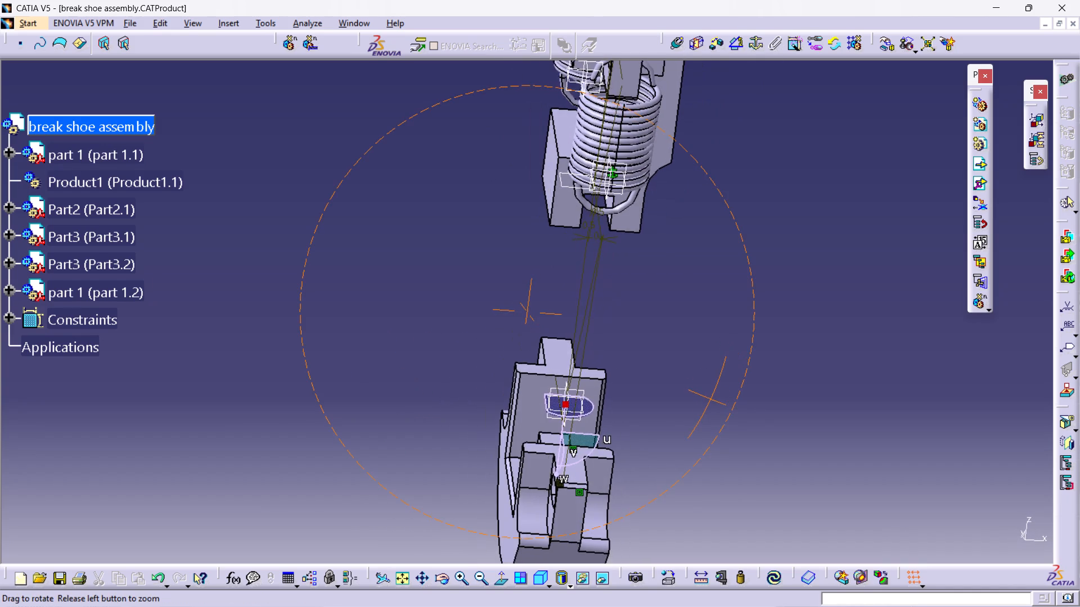
middle_click_drag(708, 395, 243, 297)
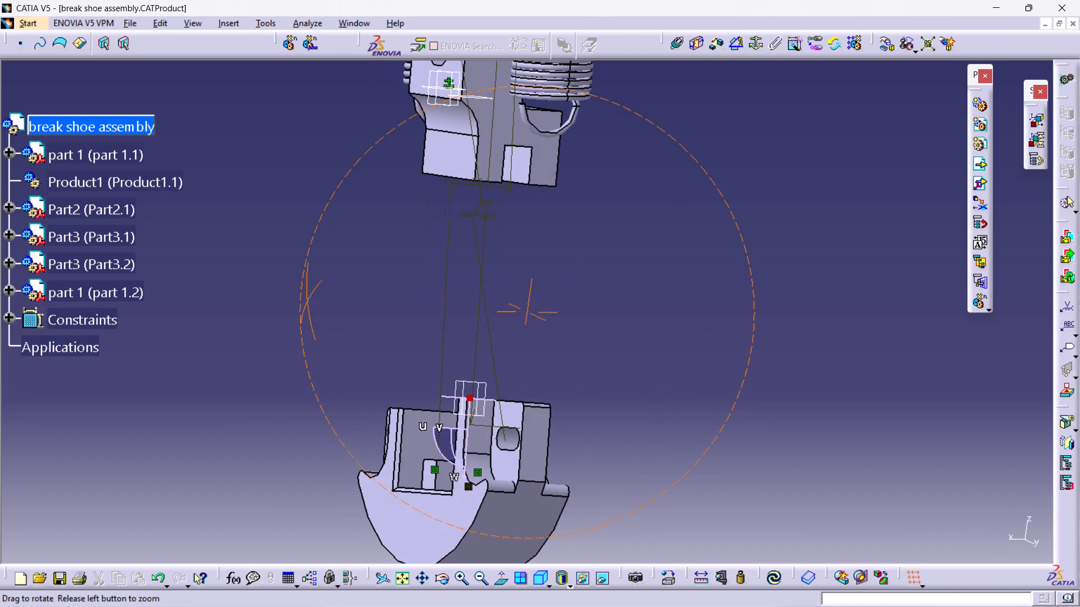
middle_click_drag(243, 297, 886, 376)
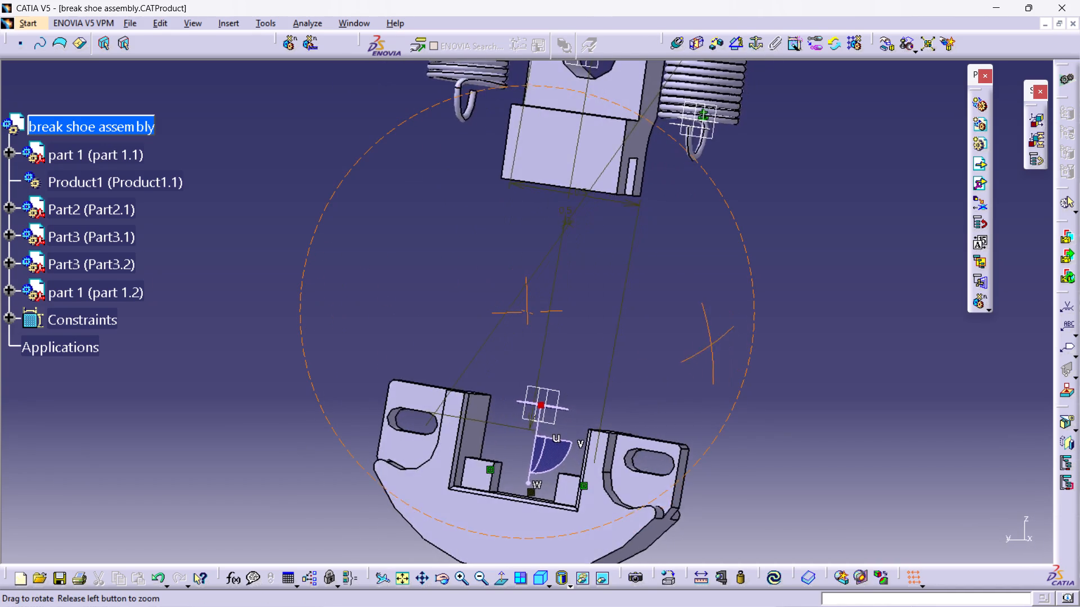
middle_click_drag(886, 376, 925, 370)
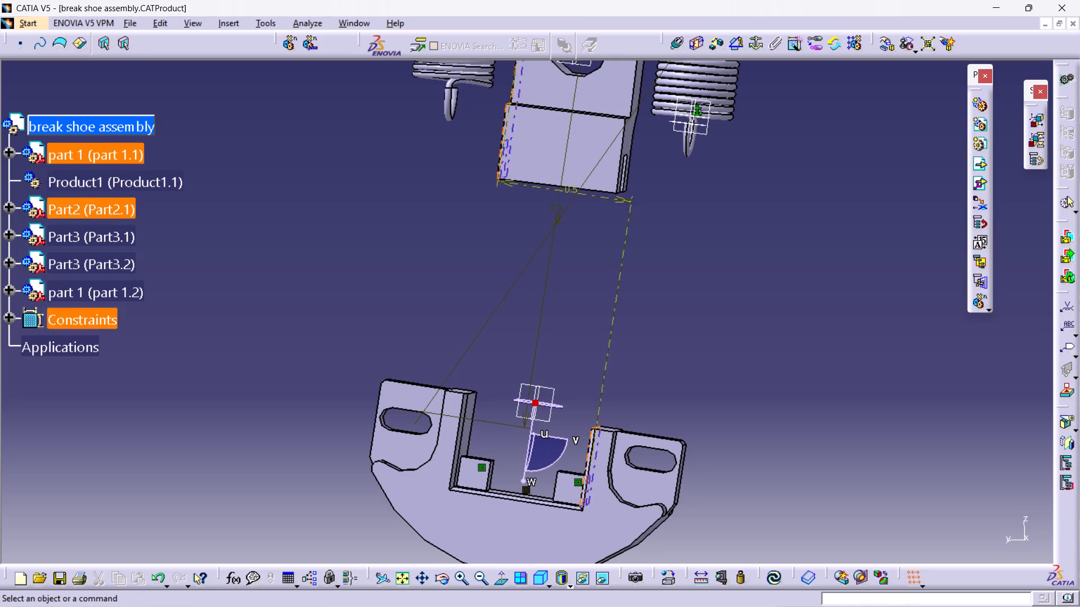
right_click(605, 351)
right_click(615, 330)
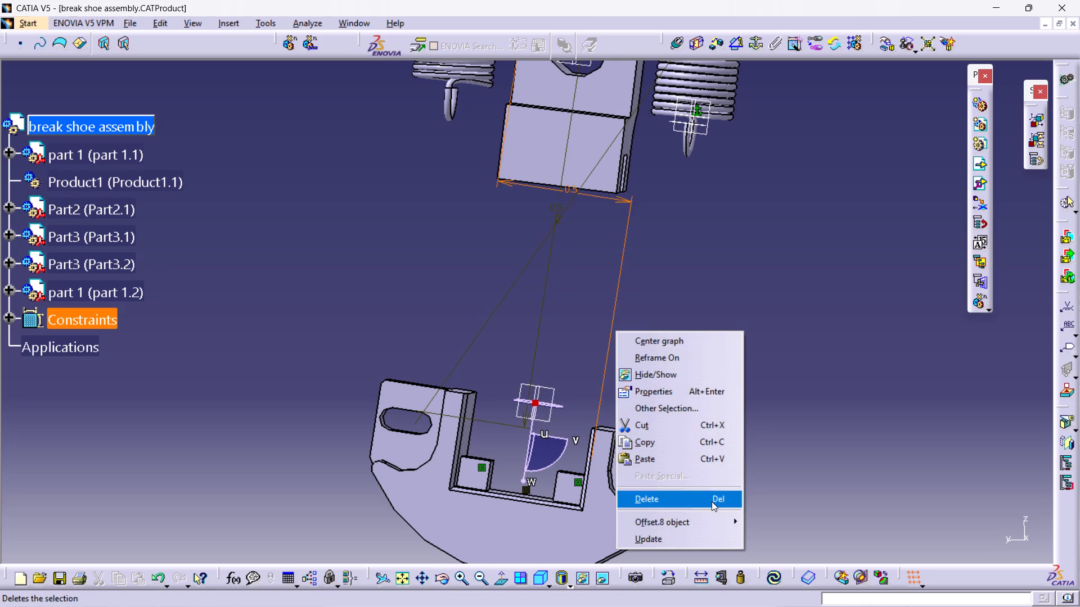
left_click(712, 501)
right_click(556, 219)
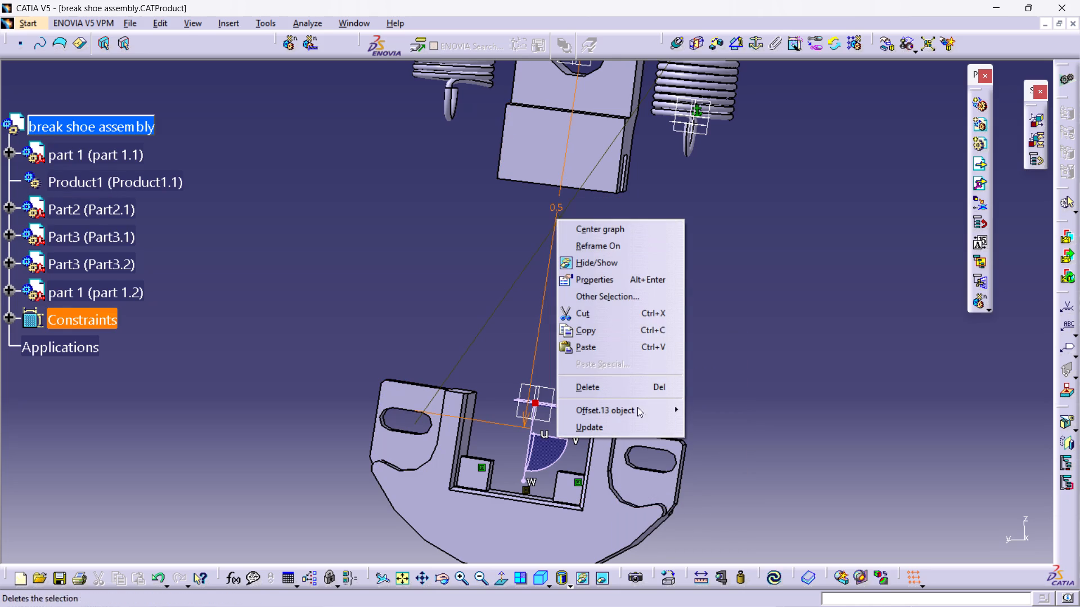
left_click(636, 383)
right_click(557, 216)
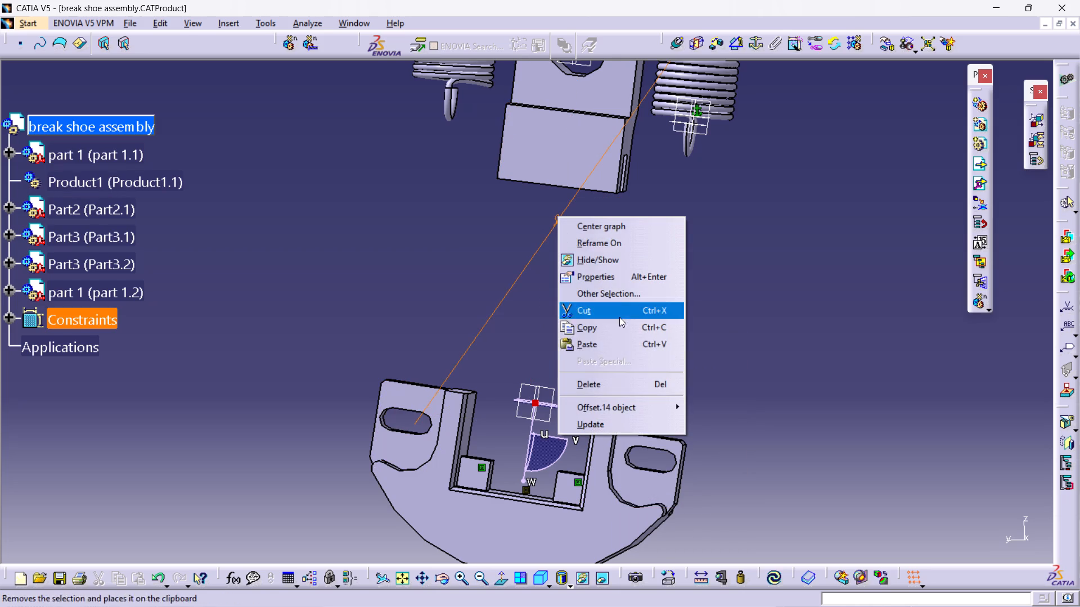
left_click(632, 383)
middle_click_drag(380, 386, 347, 345)
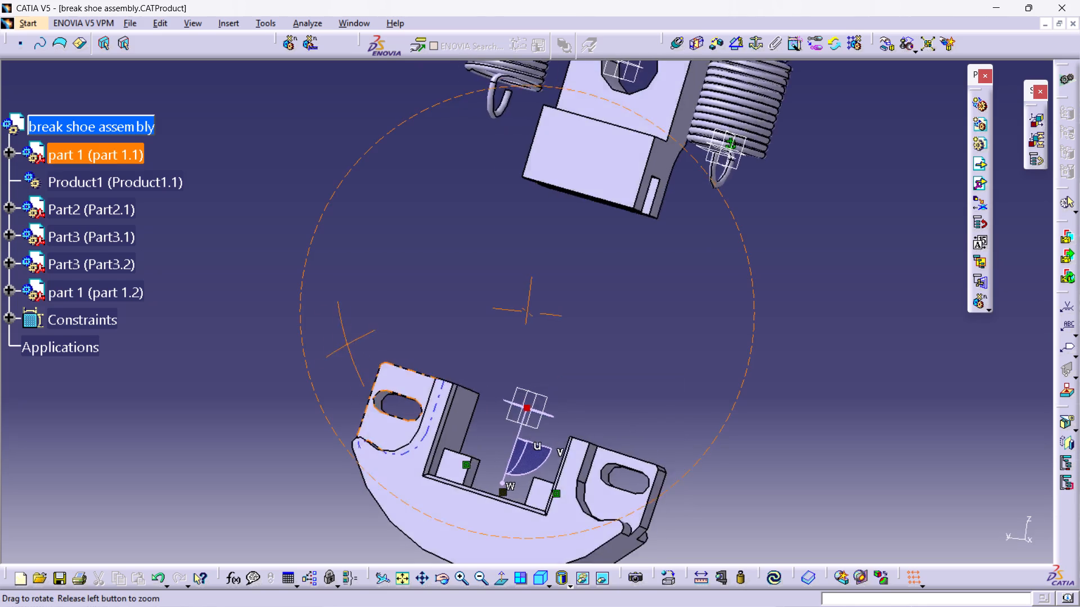
middle_click_drag(347, 345, 494, 374)
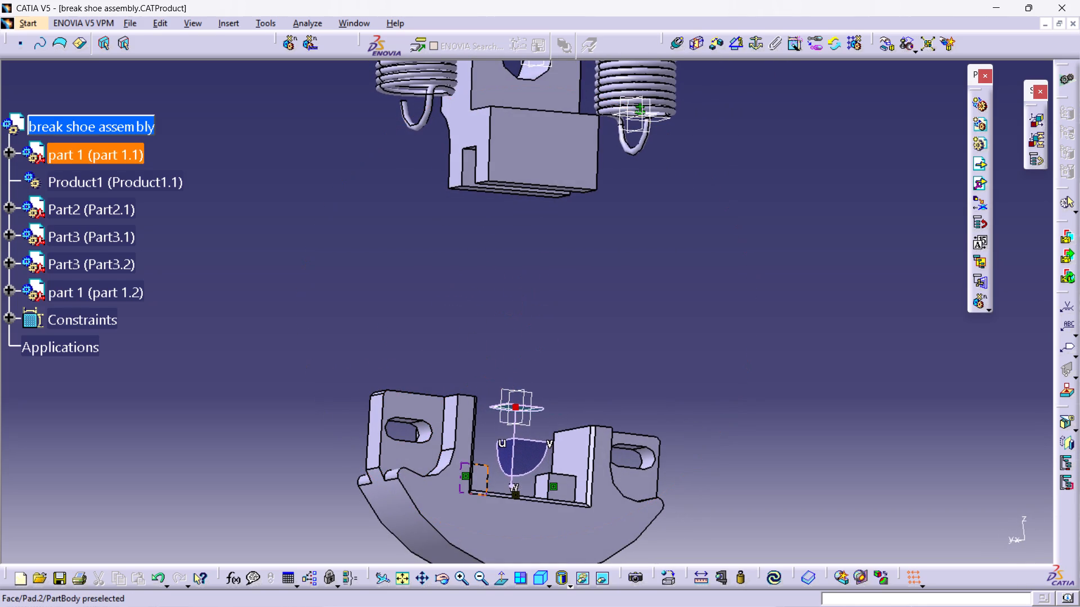
middle_click_drag(598, 351, 587, 415)
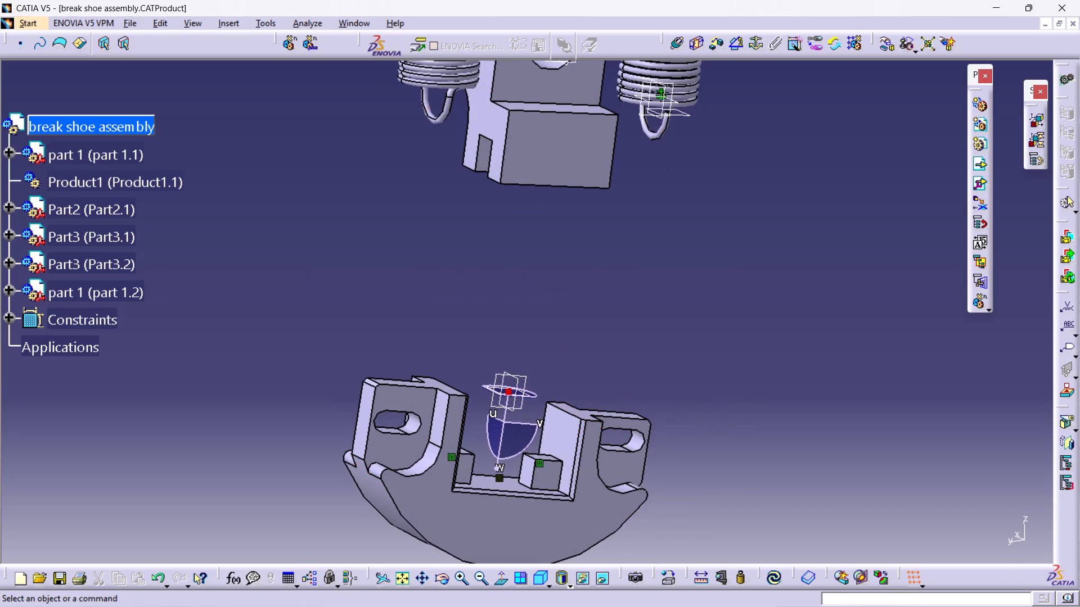
Examine the surface contact constraint linking the moved part 1 shoe to the rest of the break shoe assembly.
middle_click_drag(560, 292, 532, 409, "ctrl")
middle_click(513, 341, "ctrl")
middle_click_drag(512, 340, 393, 218)
middle_click(393, 218, "ctrl")
middle_click_drag(393, 222, 427, 271, "ctrl")
middle_click_drag(471, 345, 240, 188, "ctrl")
middle_click_drag(325, 182, 307, 267)
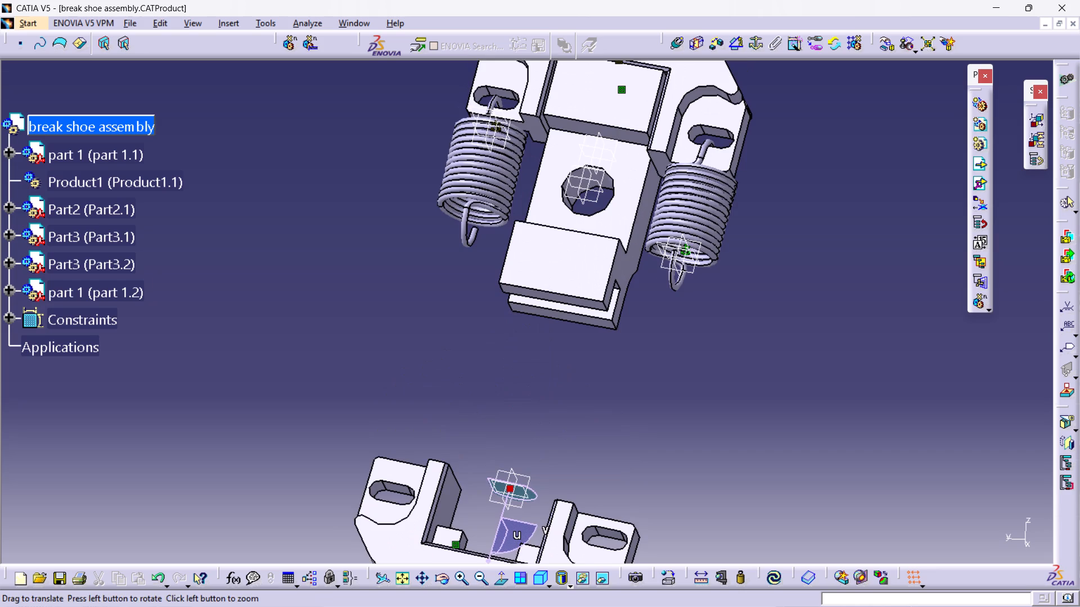
middle_click_drag(312, 251, 347, 255, "ctrl")
middle_click_drag(315, 267, 327, 318)
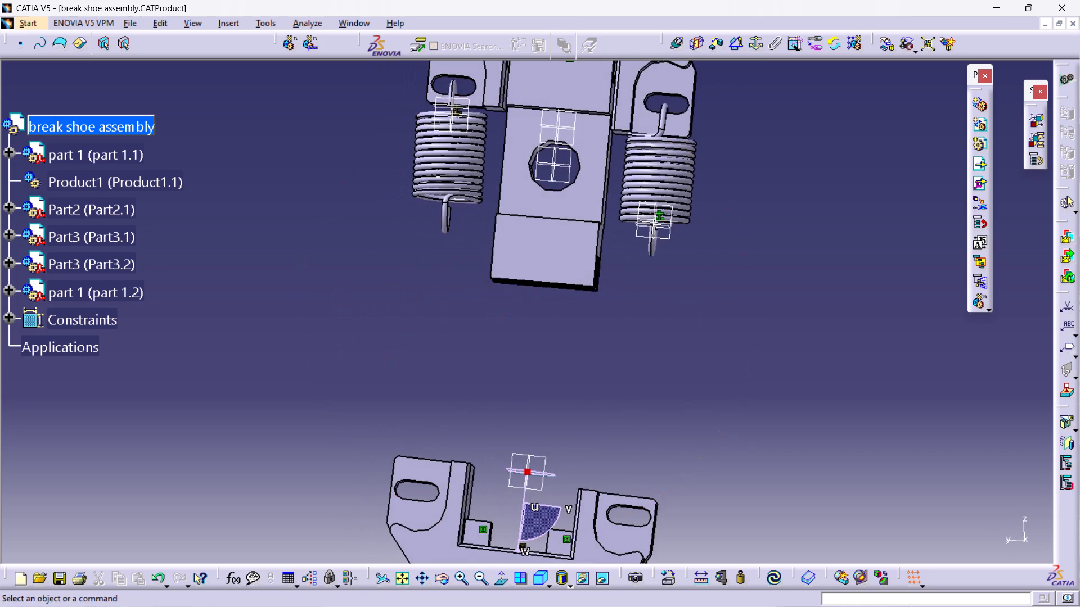
middle_click_drag(367, 393, 322, 314)
right_click(437, 452)
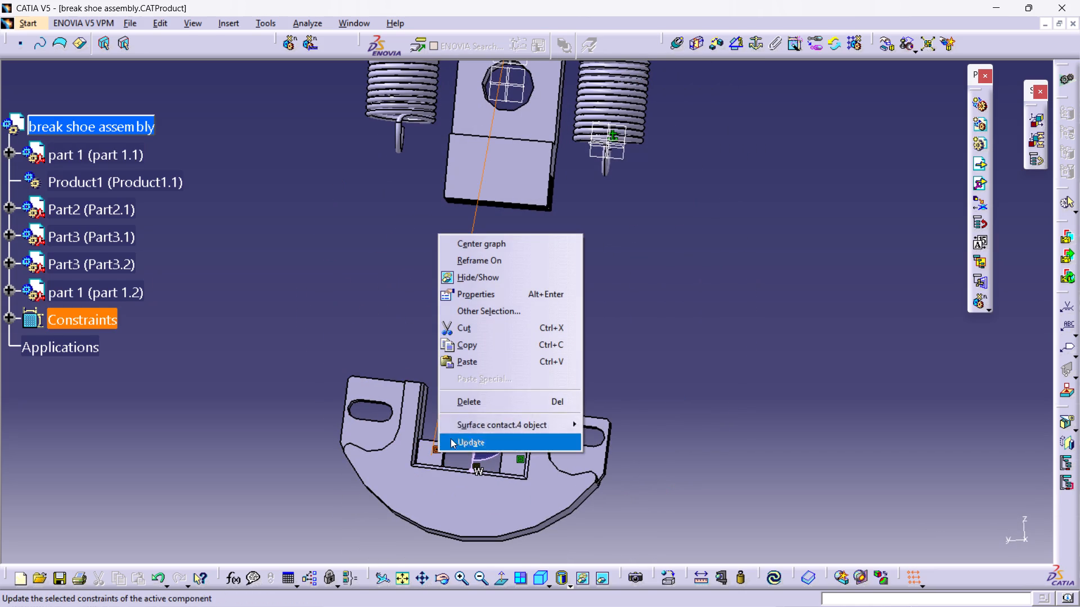
middle_click_drag(574, 360, 548, 441)
middle_click_drag(708, 255, 646, 485)
scroll(658, 442, "up", 1)
left_click(551, 391)
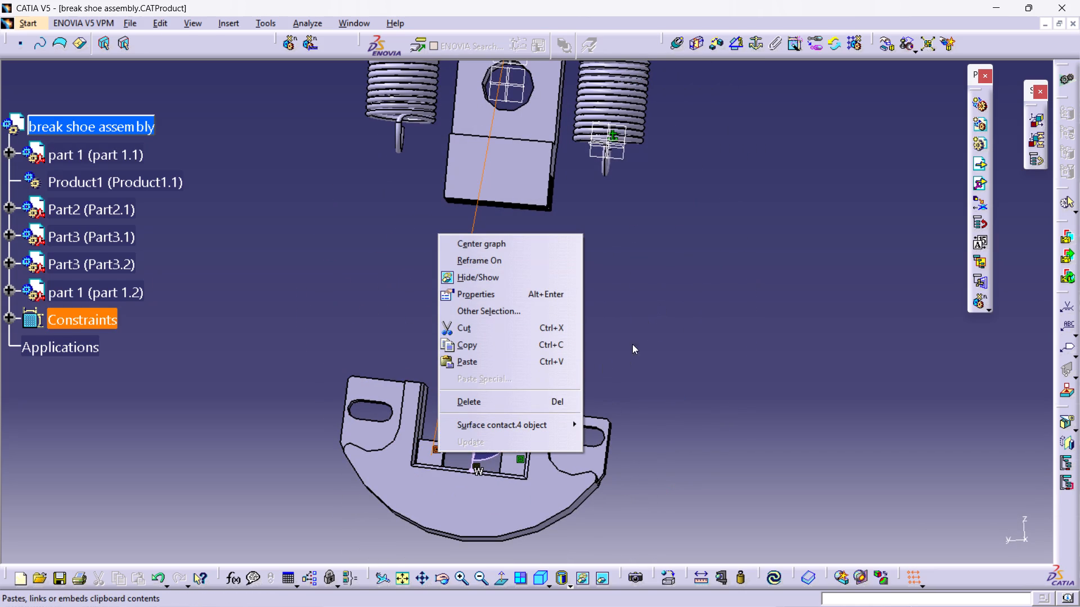
middle_click_drag(659, 323, 643, 401)
left_click(740, 330)
middle_click_drag(726, 260, 686, 440)
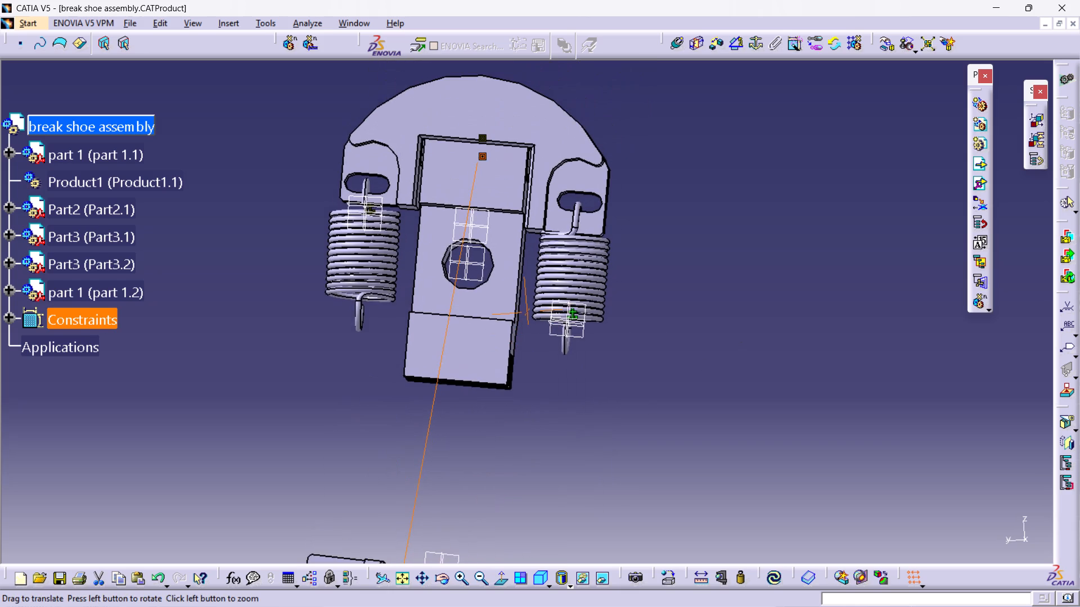
middle_click_drag(686, 440, 685, 436)
middle_click_drag(683, 305, 686, 282)
middle_click_drag(681, 357, 717, 216)
scroll(717, 216, "down", 1)
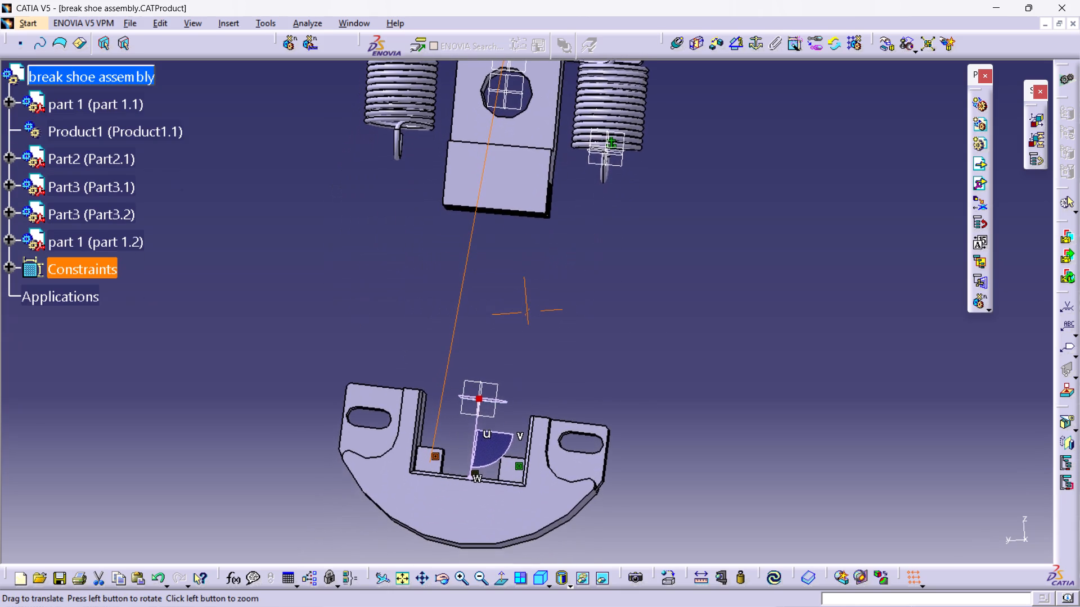
middle_click_drag(717, 216, 708, 312)
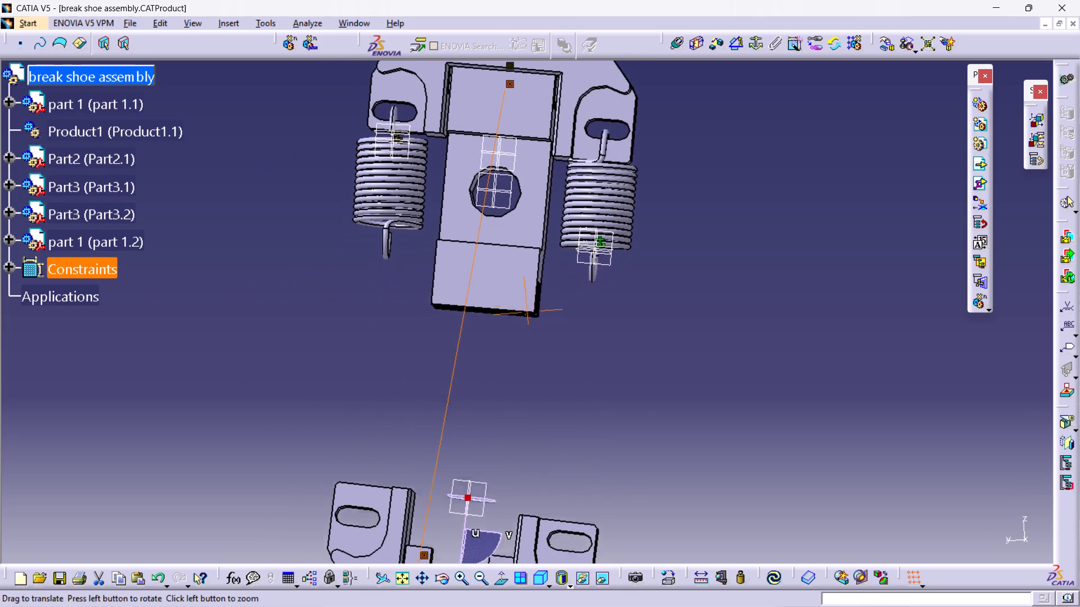
middle_click_drag(708, 312, 708, 289)
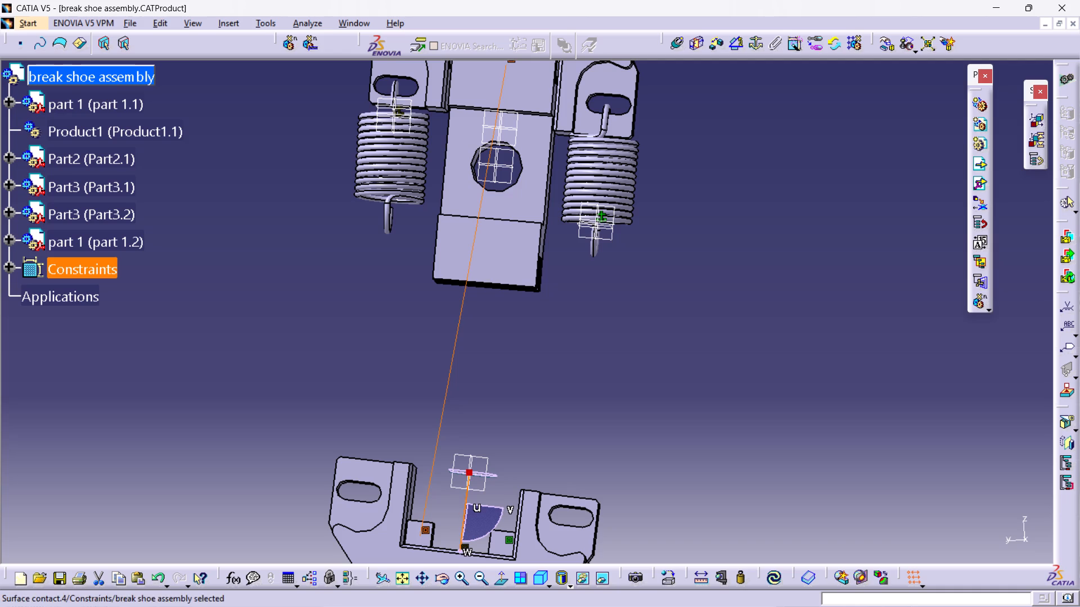
Undo the recent constraint deletions and part changes back to the earliest recoverable assembly state.
key("ctrl+z")
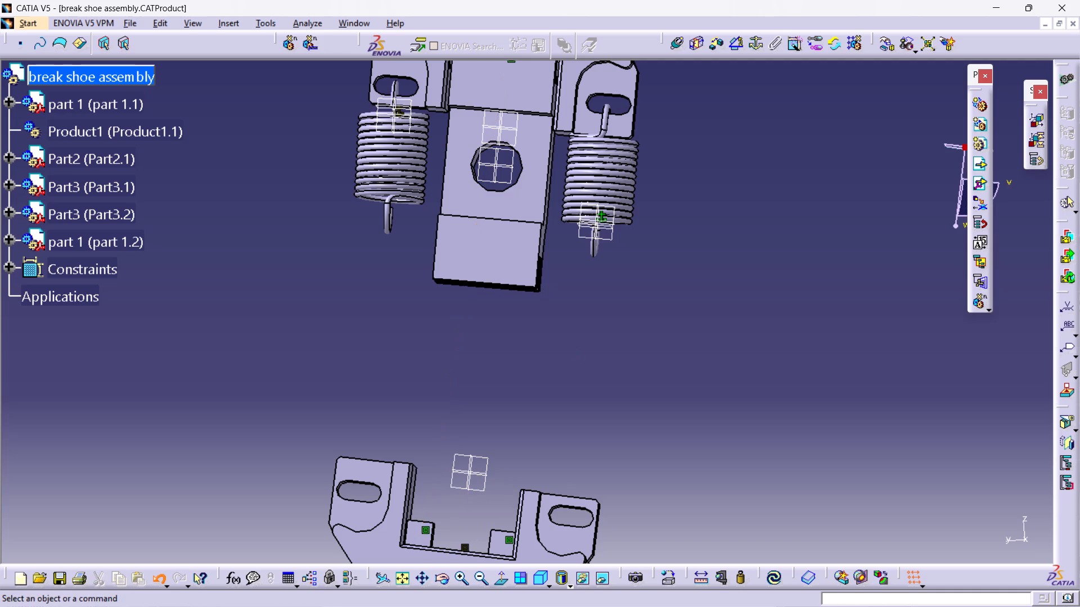
key("ctrl+z")
key("ctrl+z")
key("ctrl+z")
key("ctrl+z")
key("ctrl+z")
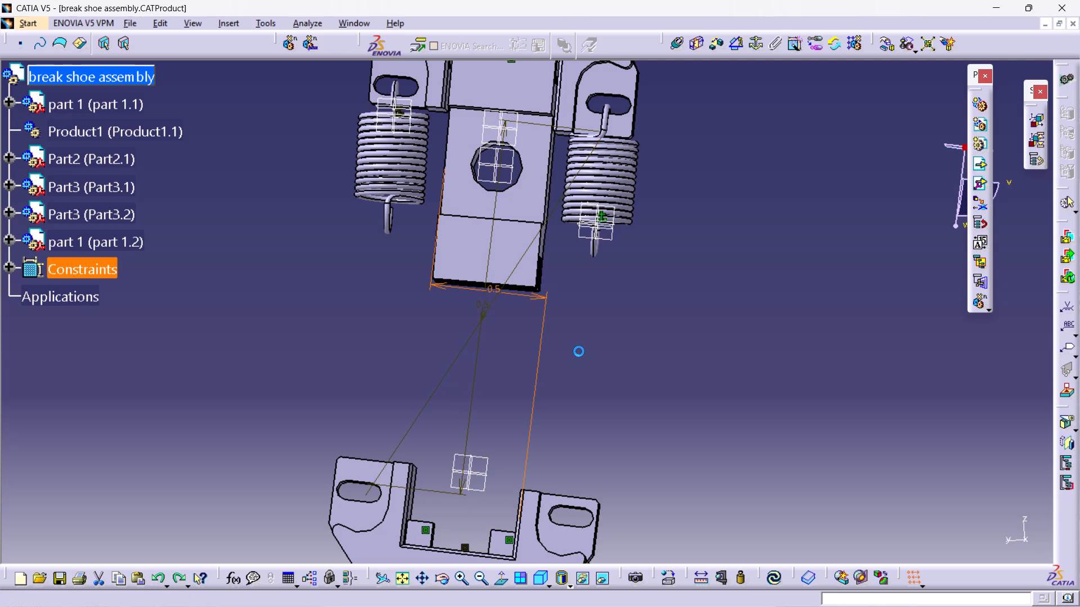
key("ctrl+z")
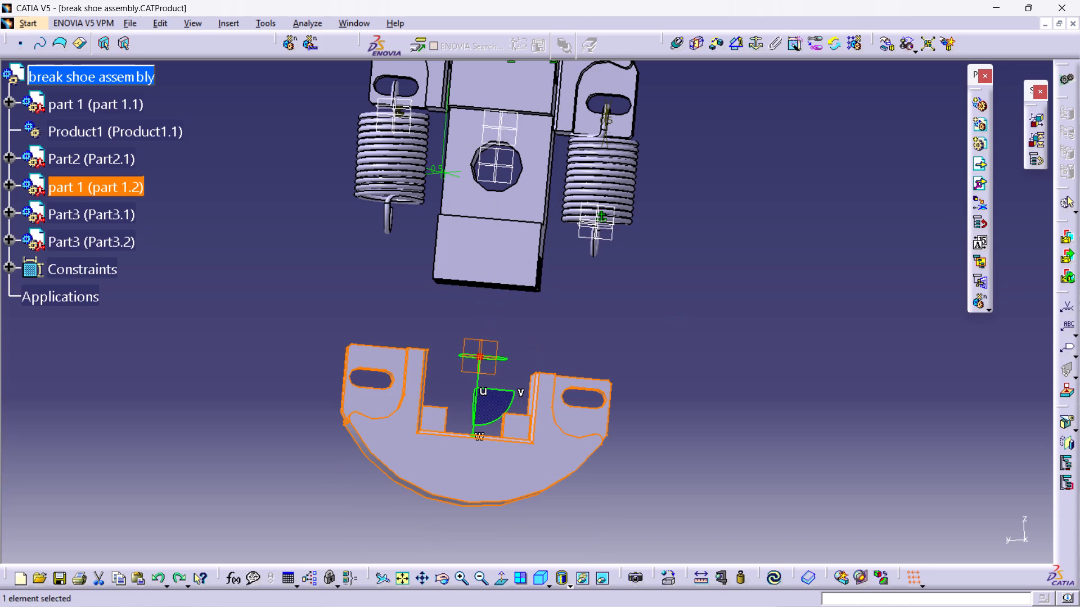
key("ctrl+z")
key("ctrl+z")
key("ctrl+z")
key("ctrl+z")
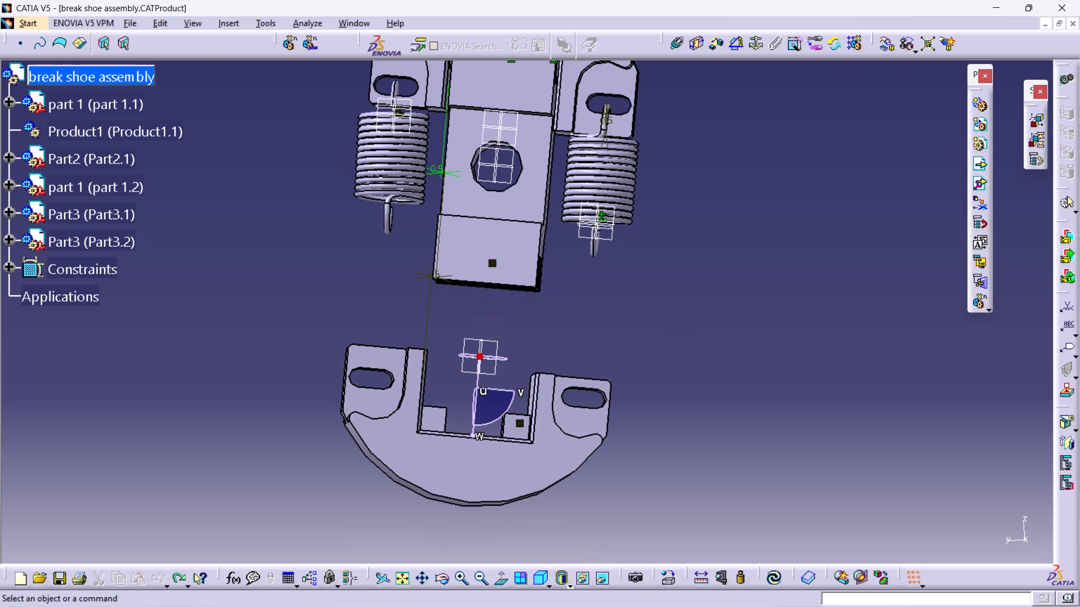
key("ctrl+z")
key("ctrl+z")
key("ctrl+z")
key("ctrl+z")
key("ctrl+z")
key("ctrl+z")
key("ctrl+z")
key("ctrl+z")
key("ctrl+z")
Update the break shoe assembly so its constraints are applied.
left_click(767, 574)
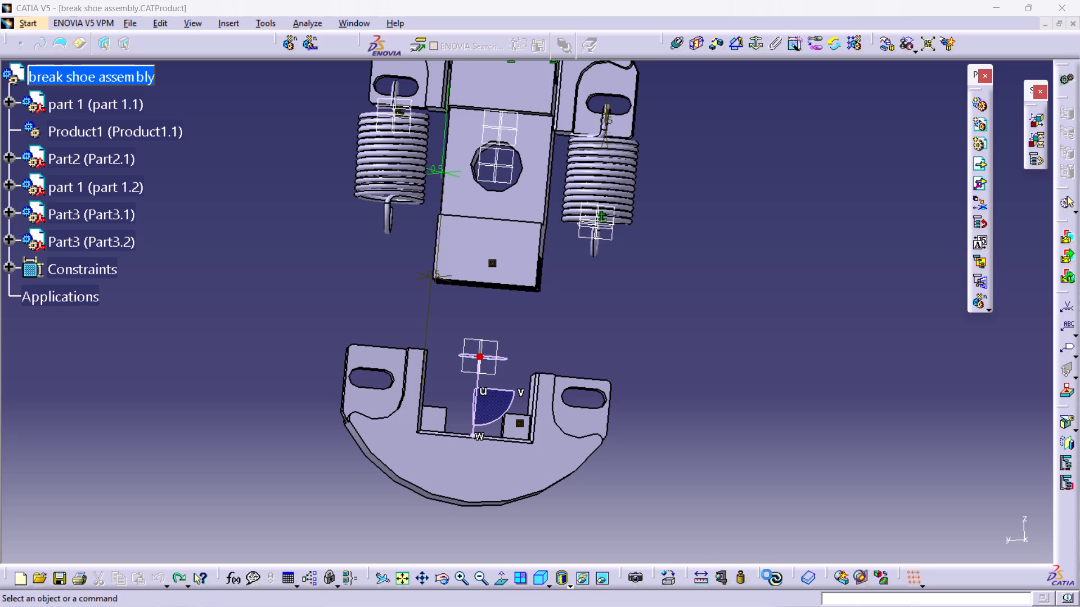
middle_click_drag(752, 373, 757, 545)
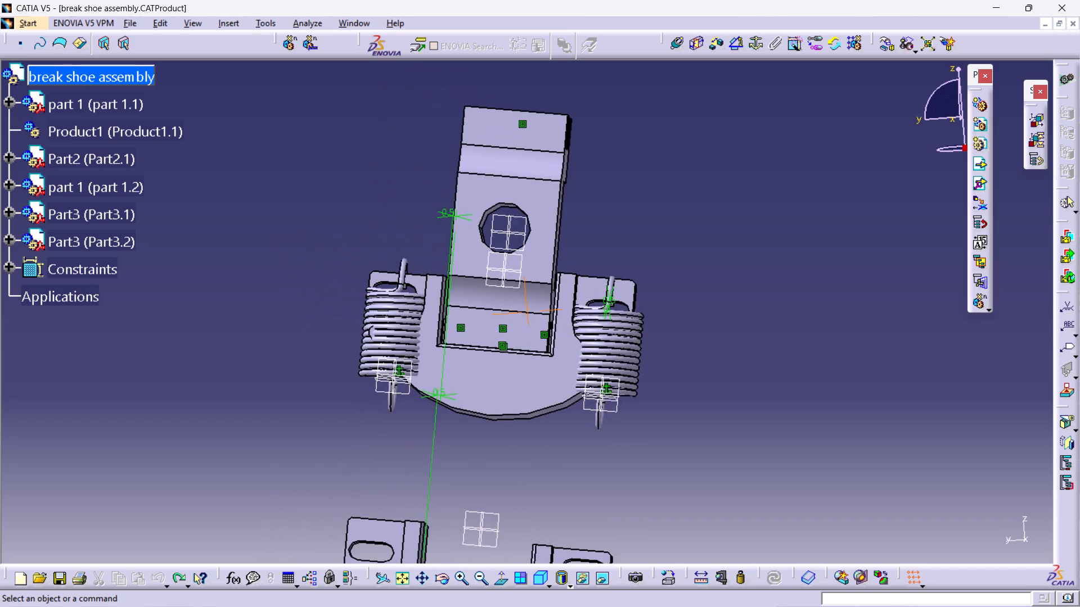
middle_click_drag(757, 545, 733, 404)
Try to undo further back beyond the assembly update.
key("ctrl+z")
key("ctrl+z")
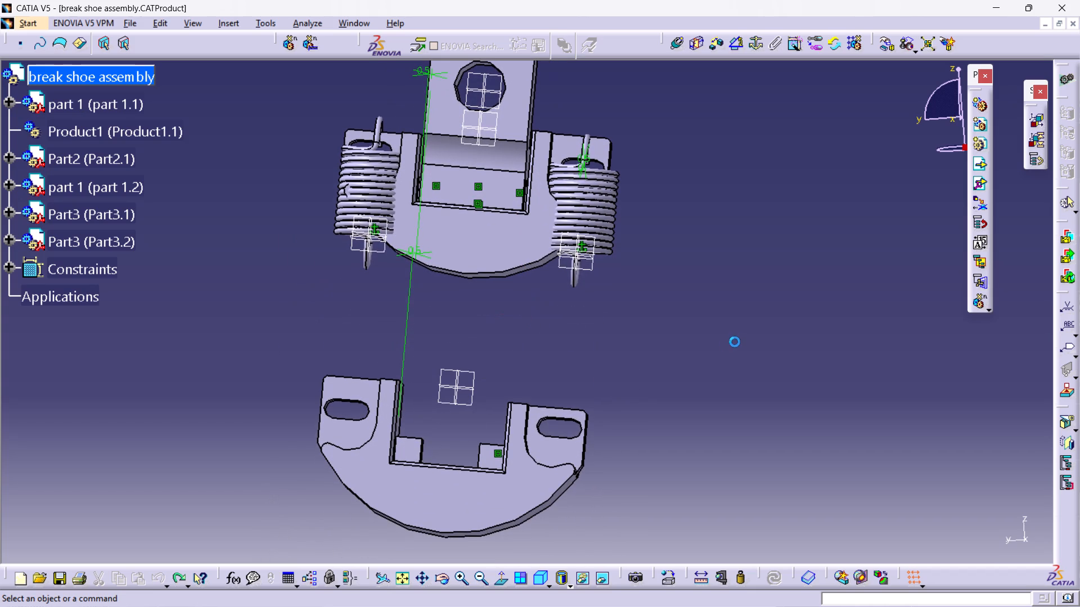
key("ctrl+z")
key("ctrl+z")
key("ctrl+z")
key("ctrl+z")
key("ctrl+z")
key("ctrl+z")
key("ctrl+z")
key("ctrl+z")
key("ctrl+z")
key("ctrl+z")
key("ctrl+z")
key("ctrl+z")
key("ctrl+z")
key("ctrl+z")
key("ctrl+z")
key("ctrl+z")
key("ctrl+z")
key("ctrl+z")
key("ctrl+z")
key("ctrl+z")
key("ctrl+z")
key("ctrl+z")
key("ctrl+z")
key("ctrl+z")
Move the Part3.1 and Part3.2 springs sideways, away from the shoe's slotted ears on both sides.
left_click_drag(591, 211, 639, 211)
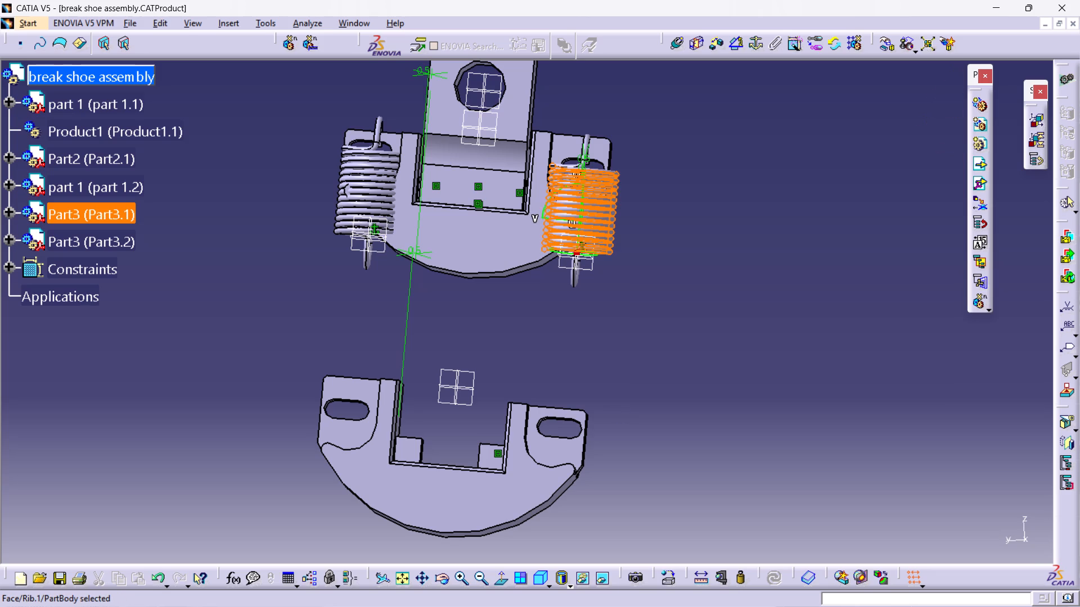
left_click_drag(639, 211, 713, 212)
left_click_drag(563, 251, 693, 256)
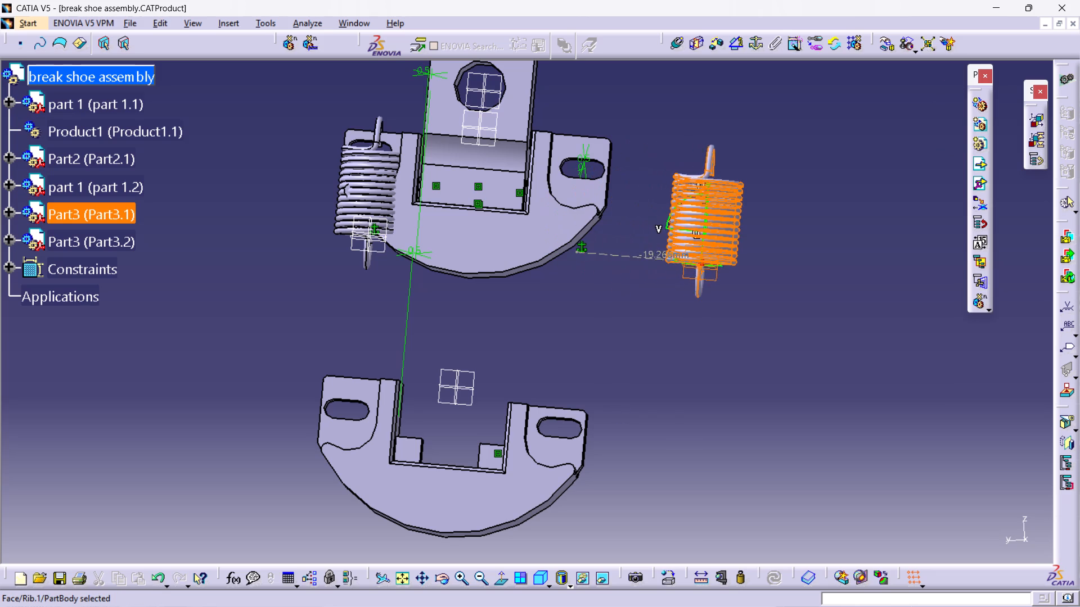
left_click_drag(693, 256, 694, 256)
left_click(363, 202)
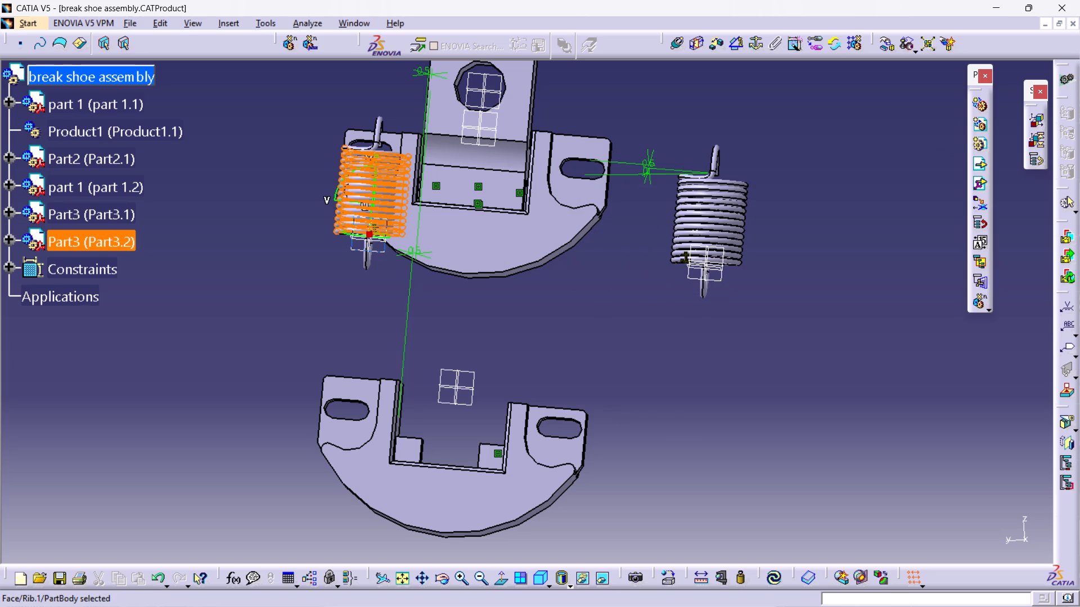
left_click_drag(360, 230, 245, 224)
left_click(308, 315)
middle_click_drag(420, 211, 412, 442)
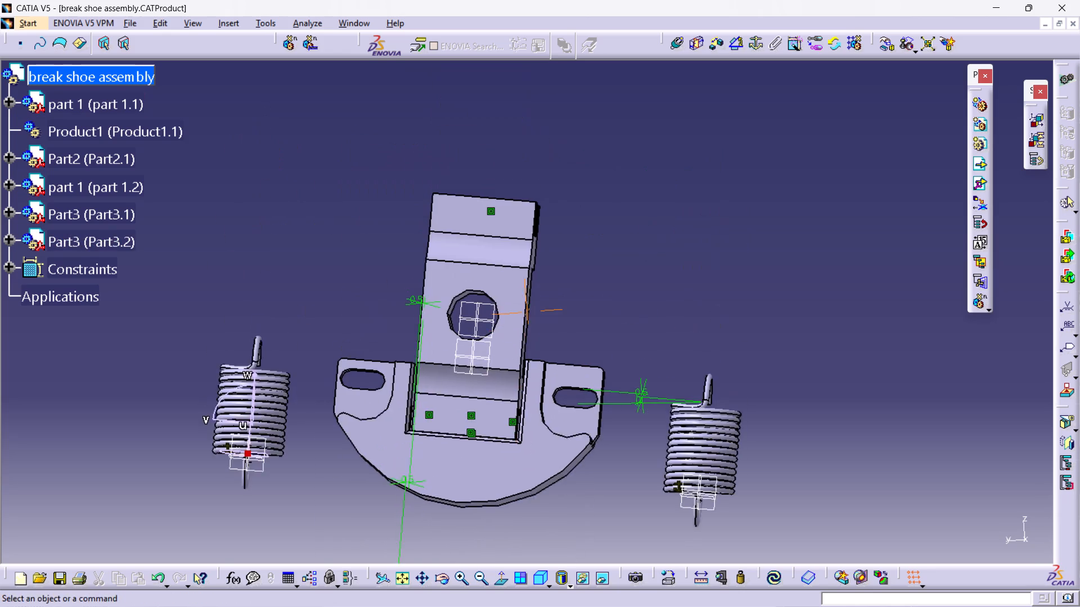
middle_click_drag(412, 442, 412, 442)
middle_click_drag(410, 430, 424, 256)
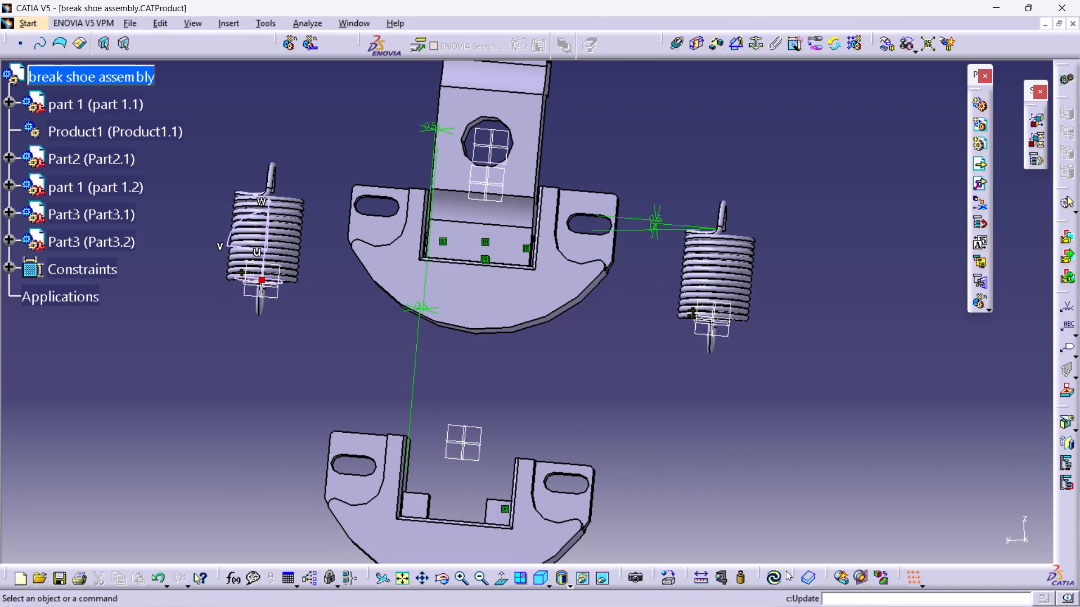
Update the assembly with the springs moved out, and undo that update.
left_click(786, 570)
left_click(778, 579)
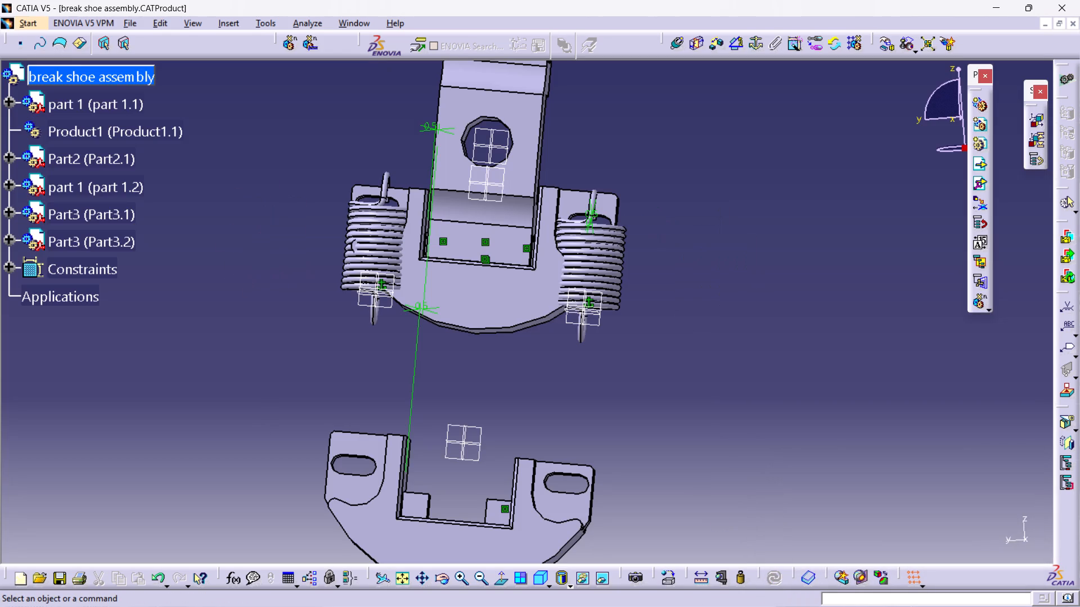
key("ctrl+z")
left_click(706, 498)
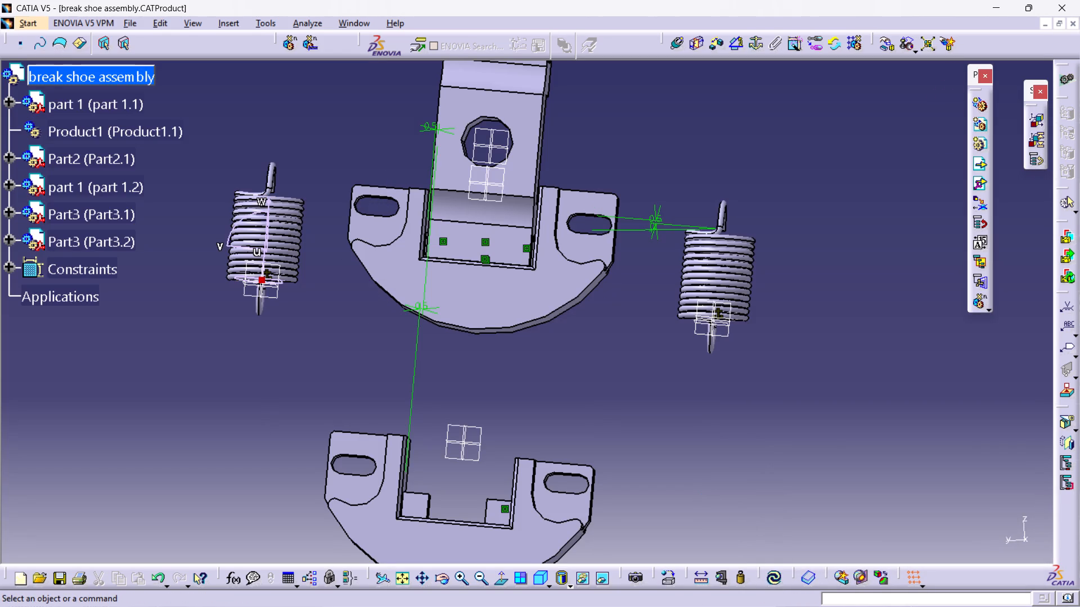
Delete the surface contact and offset constraints linking the part 1.2 shoe to Part2.
right_click(503, 510)
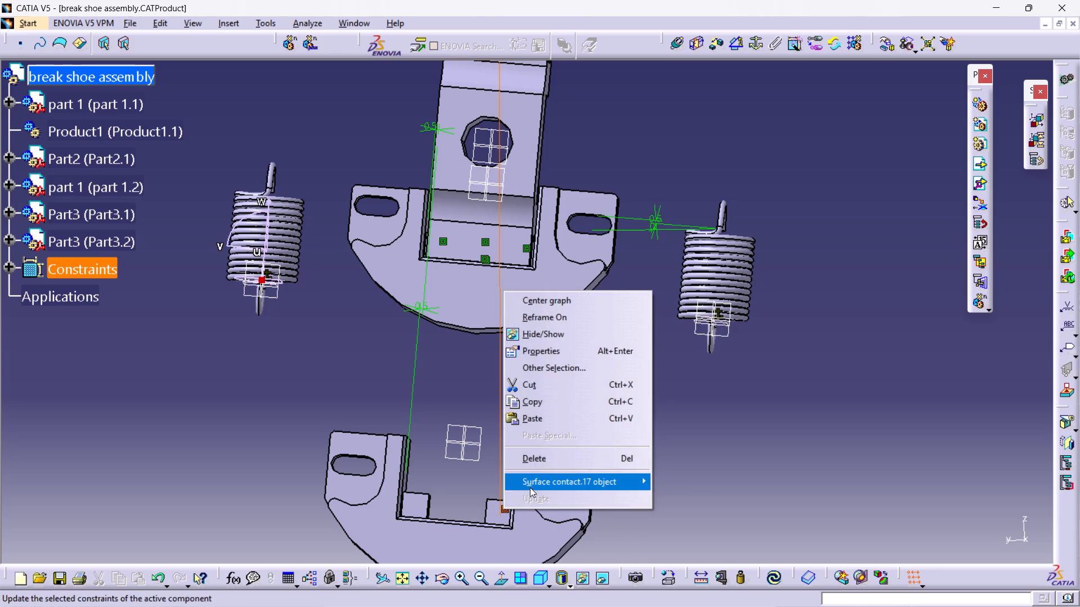
left_click(530, 455)
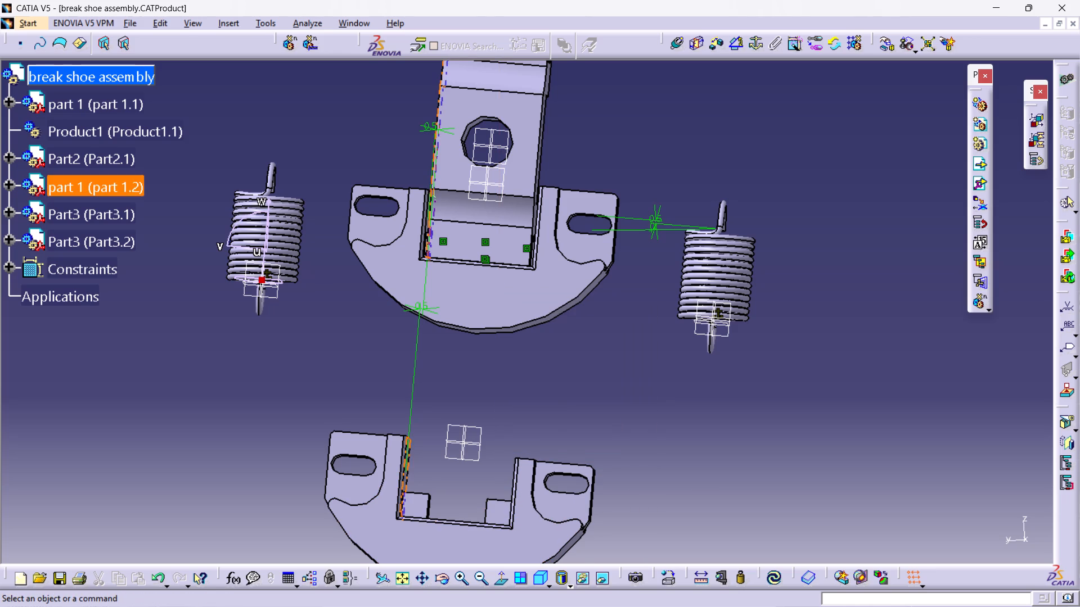
right_click(421, 308)
left_click(464, 481)
Move the part 1.2 shoe lengthwise past Part2 until it sits clear beyond Part2's free end.
left_click(476, 555)
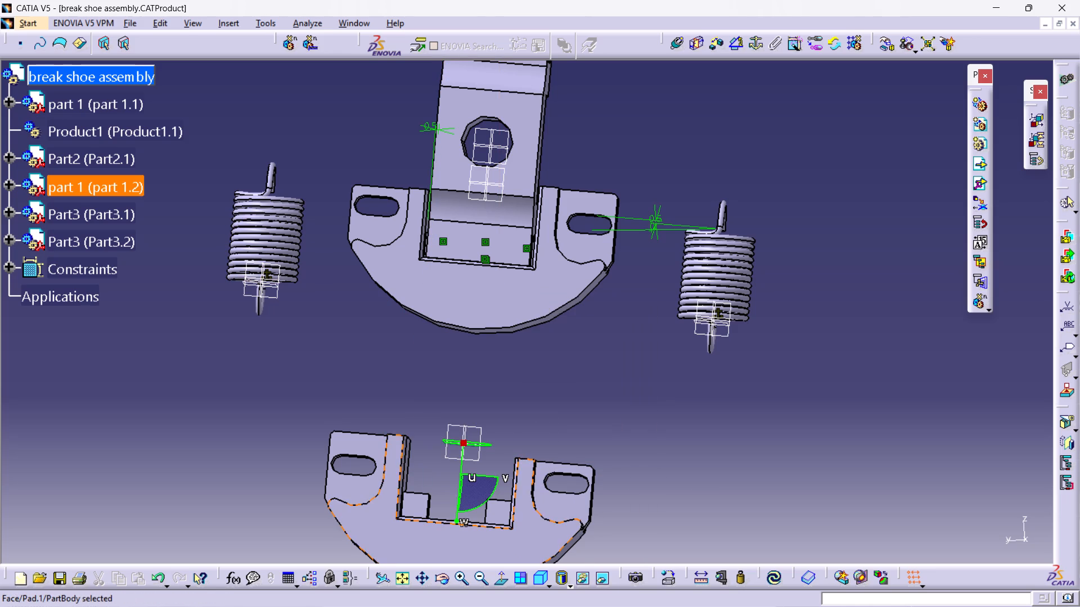
left_click_drag(460, 474, 443, 19)
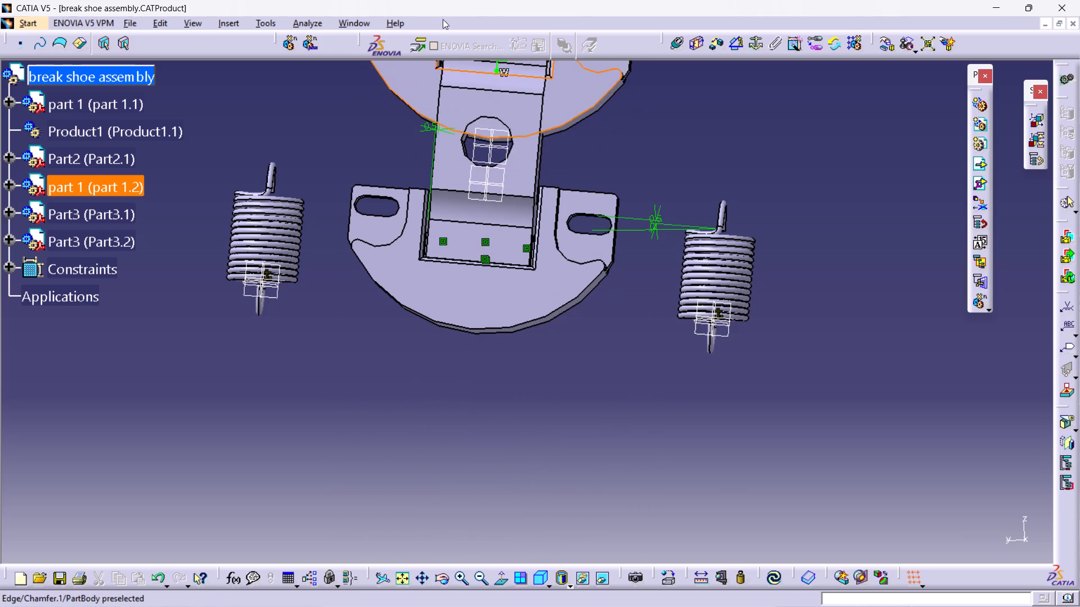
middle_click_drag(541, 88, 553, 363)
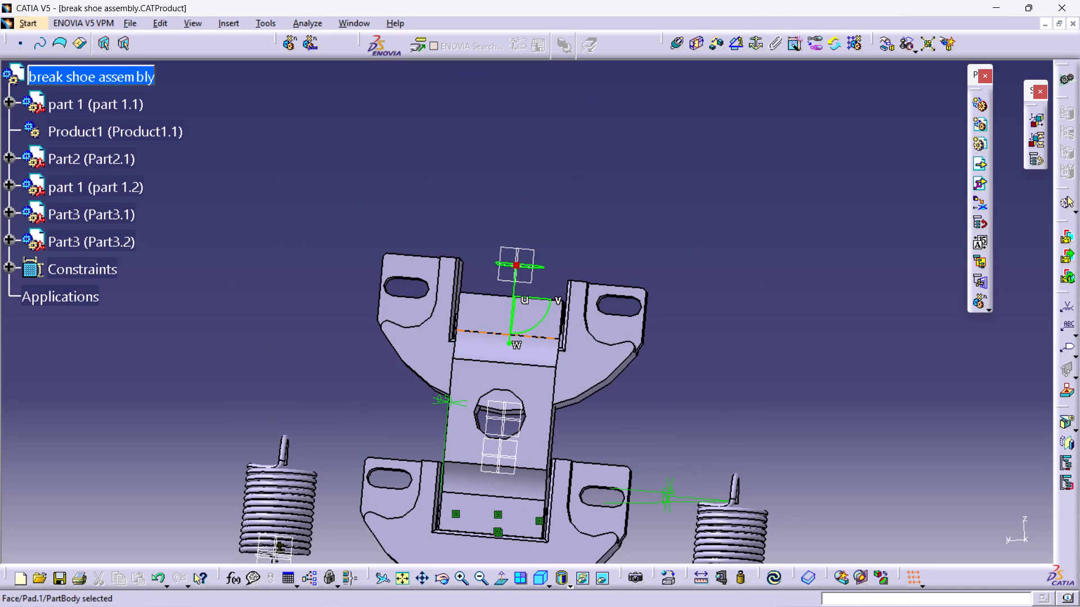
left_click_drag(510, 317, 501, 183)
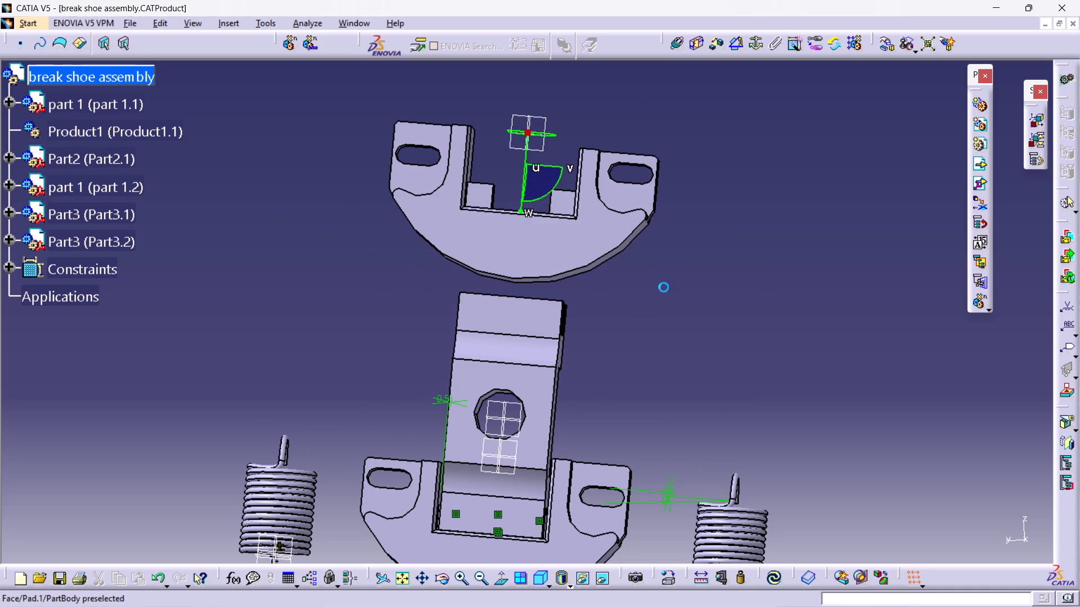
Rotate the part 1.2 shoe in its own plane until its recess faces Part2's free end.
left_click(664, 287)
left_click(611, 251)
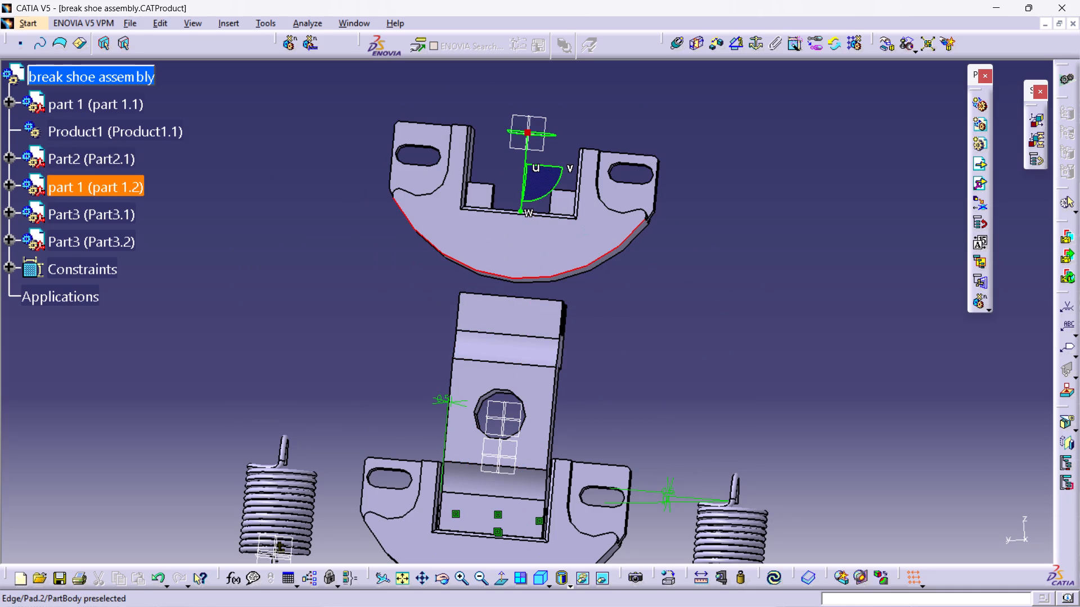
left_click_drag(561, 175, 363, 28)
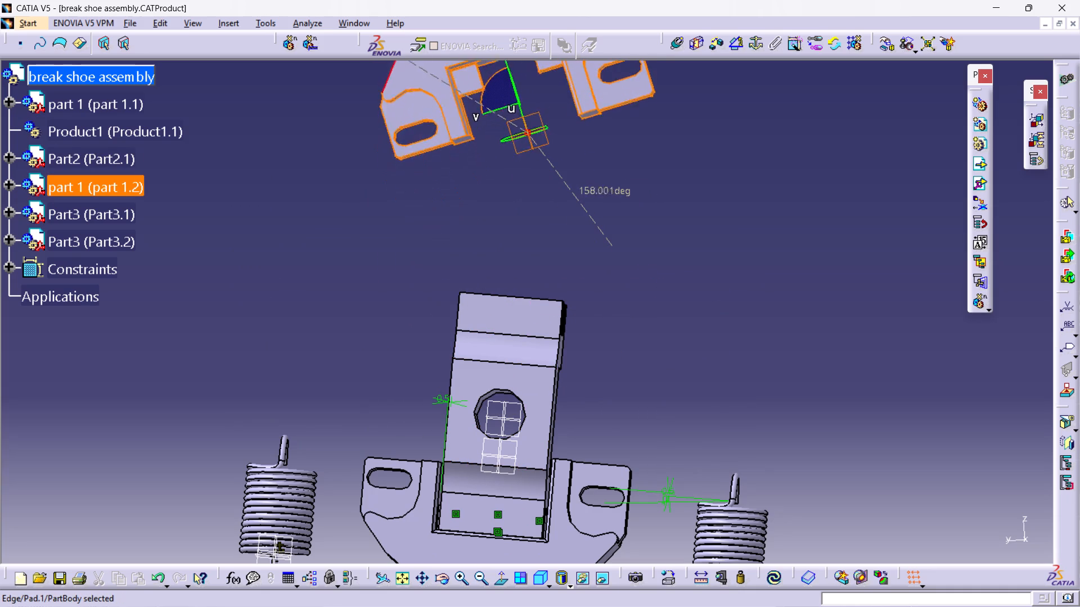
left_click_drag(363, 28, 465, 56)
middle_click_drag(557, 229, 606, 429)
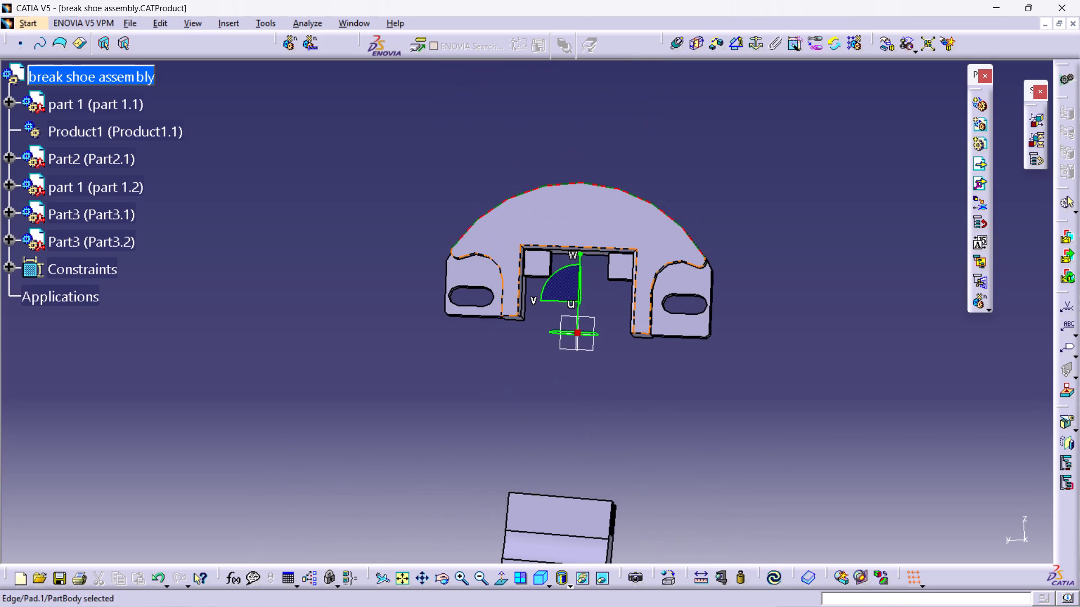
left_click_drag(557, 268, 568, 262)
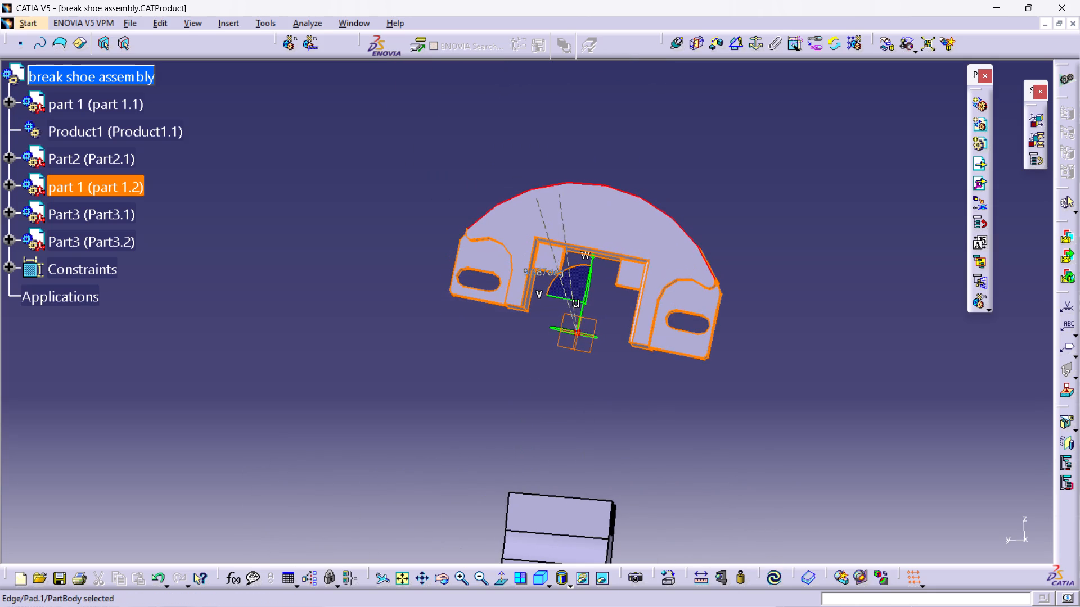
left_click_drag(568, 262, 562, 301)
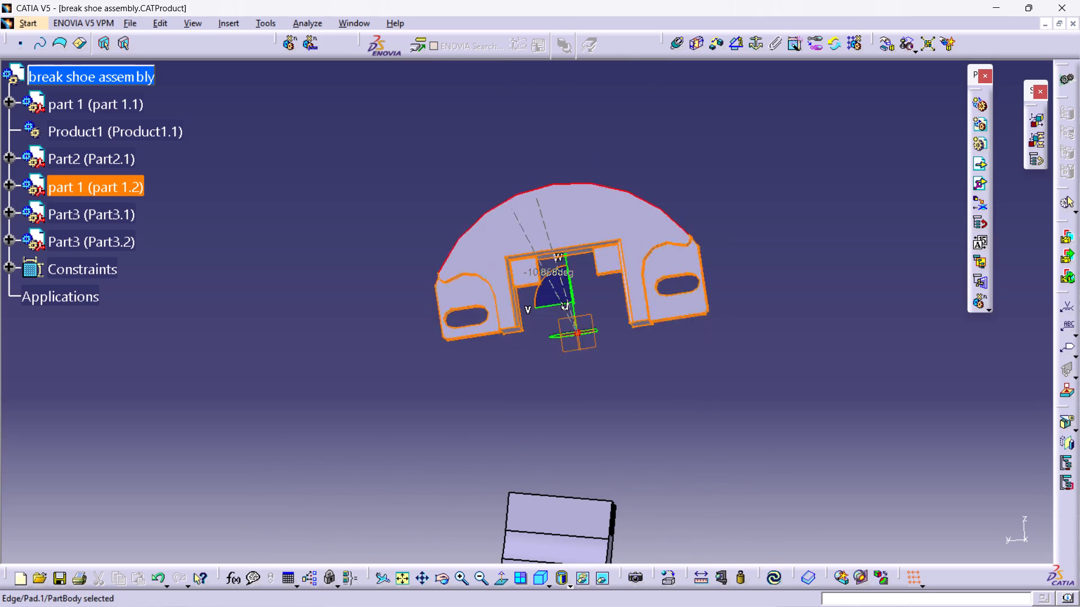
left_click_drag(562, 301, 567, 284)
left_click(679, 429)
Add a surface contact between a side face of one recess tab on part 1.2 and a wall of Part2's end slot.
middle_click_drag(639, 498, 629, 463)
middle_click_drag(629, 463, 544, 431)
middle_click_drag(584, 440, 393, 561, "ctrl")
middle_click_drag(580, 491, 593, 416)
middle_click_drag(453, 287, 386, 386, "ctrl")
middle_click_drag(417, 408, 412, 389, "ctrl")
scroll(415, 402, "up", 1, "ctrl")
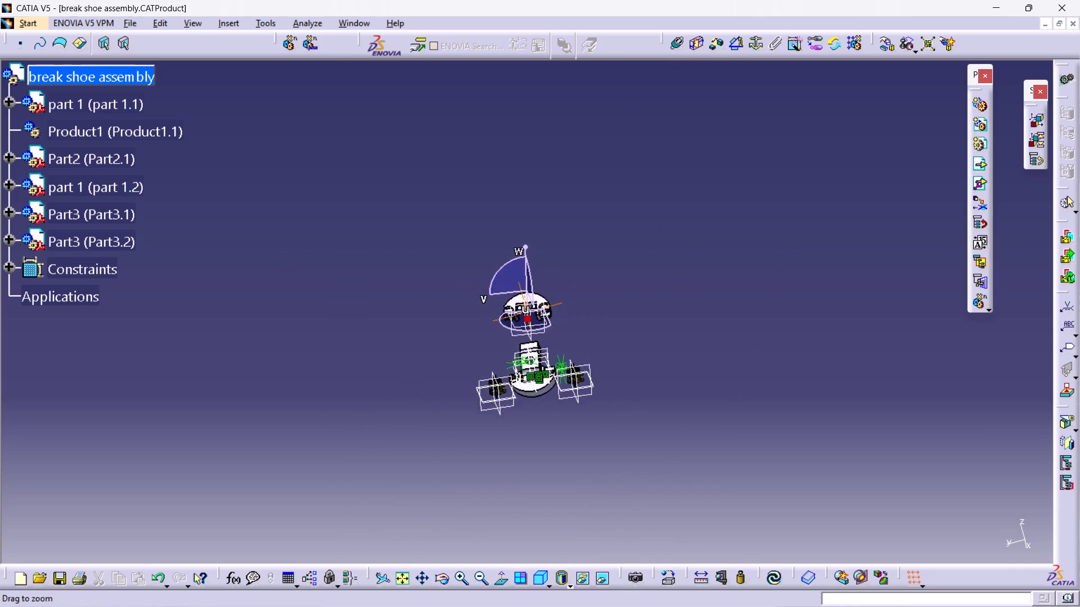
middle_click_drag(412, 389, 356, 237, "ctrl")
middle_click_drag(358, 400, 488, 510)
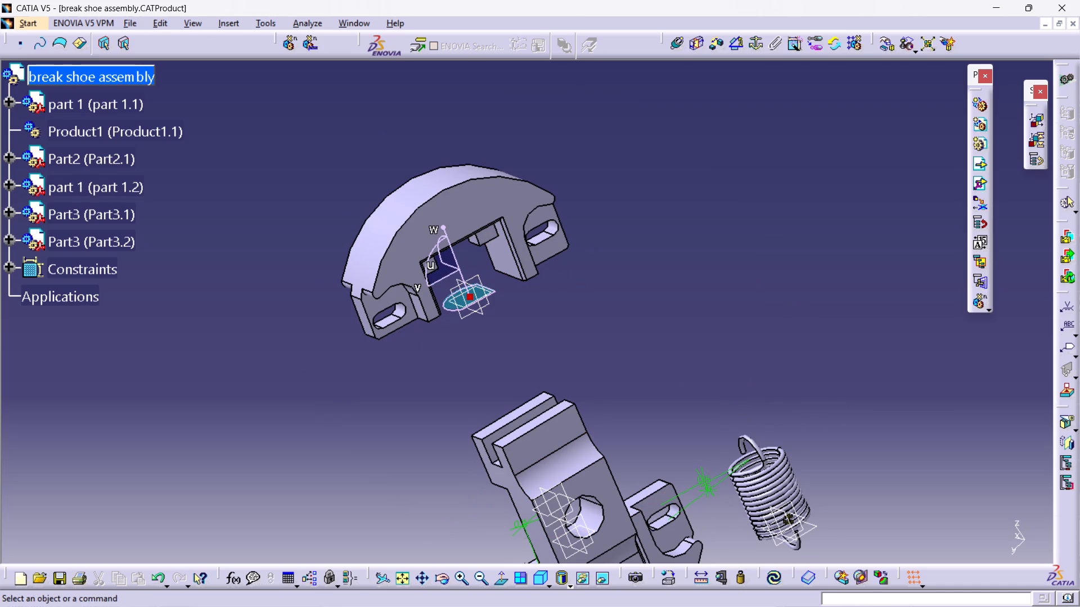
left_click(483, 235)
left_click(696, 40)
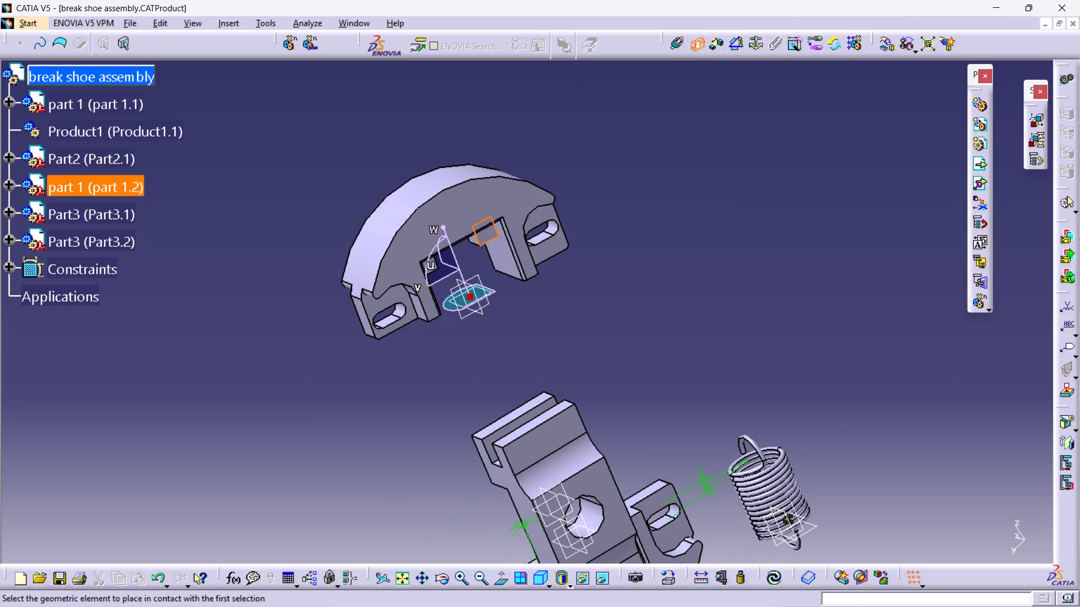
middle_click_drag(409, 438, 646, 477)
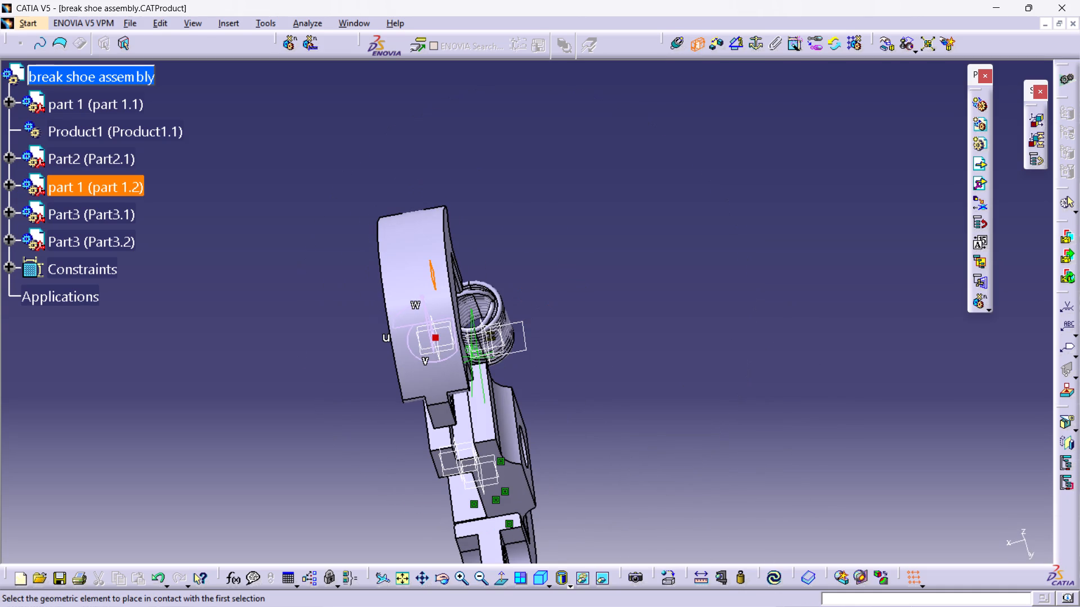
middle_click_drag(380, 526, 358, 424)
middle_click_drag(305, 486, 281, 397, "ctrl")
middle_click_drag(105, 450, 358, 441)
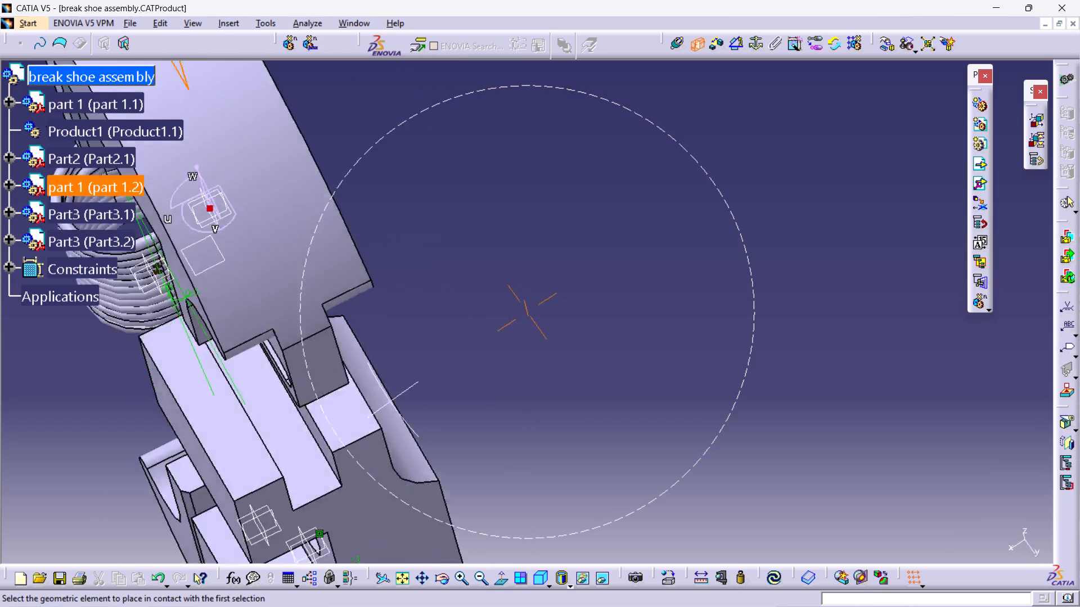
middle_click_drag(358, 441, 466, 451)
left_click(296, 546)
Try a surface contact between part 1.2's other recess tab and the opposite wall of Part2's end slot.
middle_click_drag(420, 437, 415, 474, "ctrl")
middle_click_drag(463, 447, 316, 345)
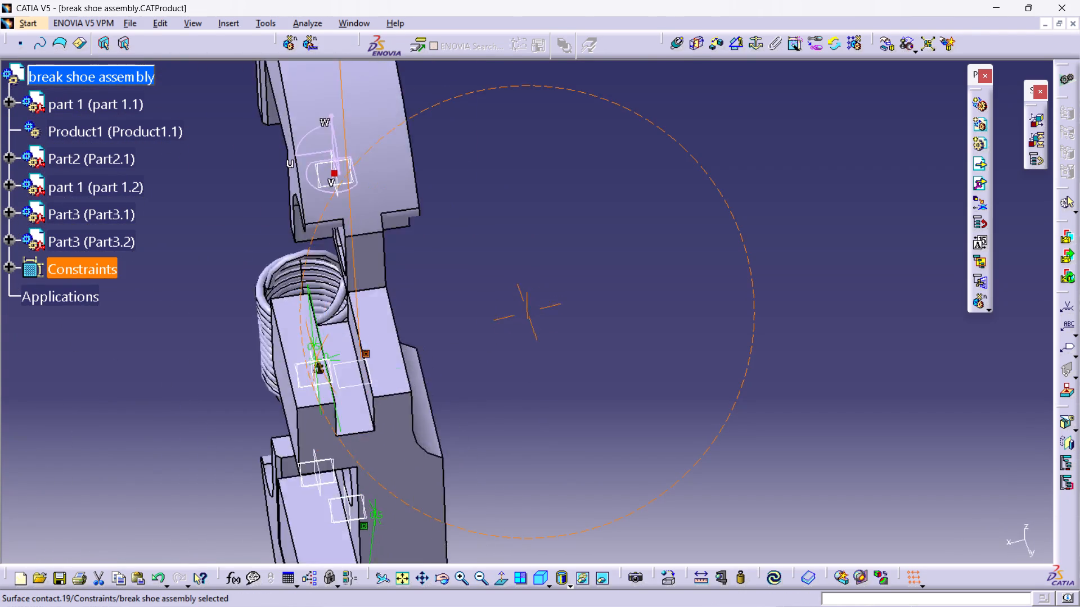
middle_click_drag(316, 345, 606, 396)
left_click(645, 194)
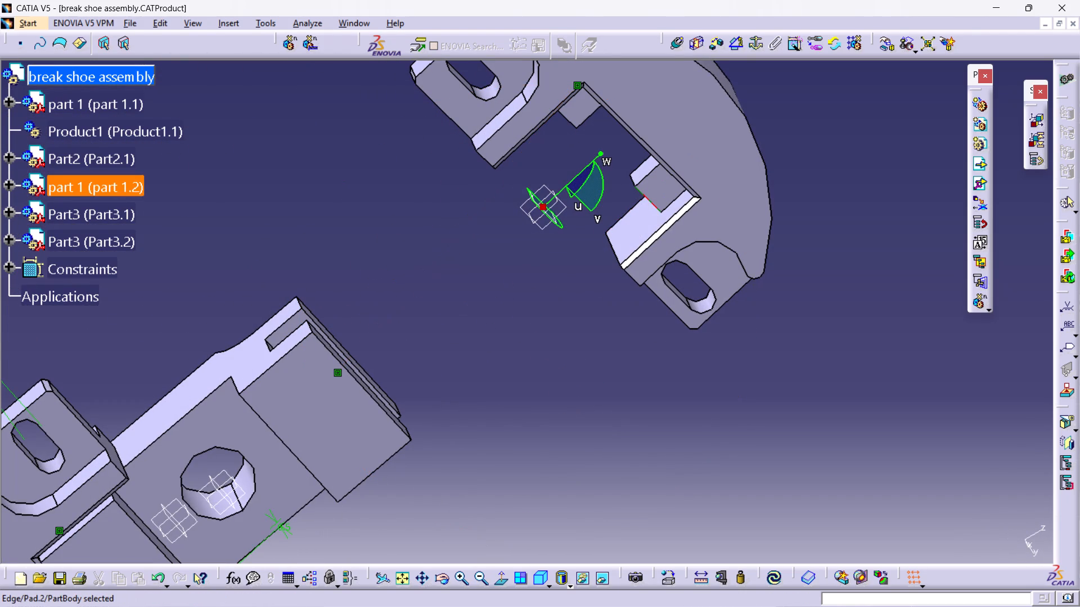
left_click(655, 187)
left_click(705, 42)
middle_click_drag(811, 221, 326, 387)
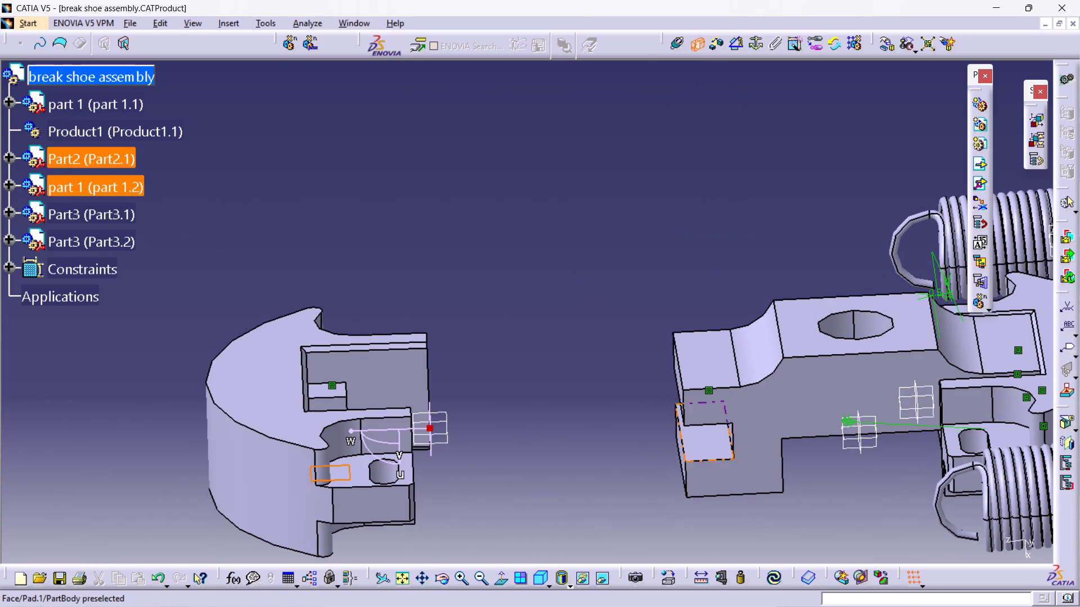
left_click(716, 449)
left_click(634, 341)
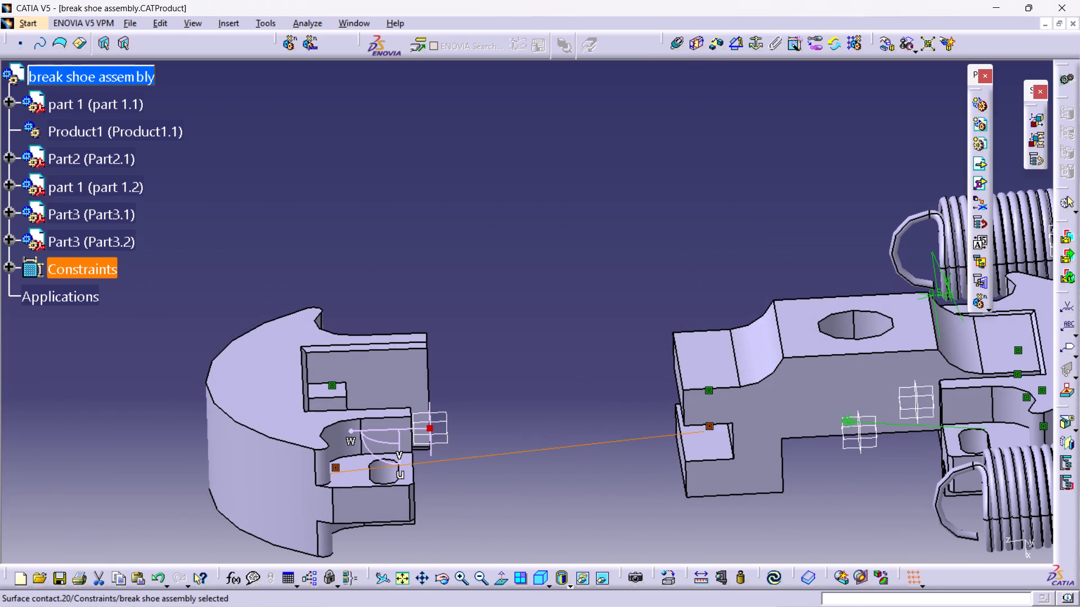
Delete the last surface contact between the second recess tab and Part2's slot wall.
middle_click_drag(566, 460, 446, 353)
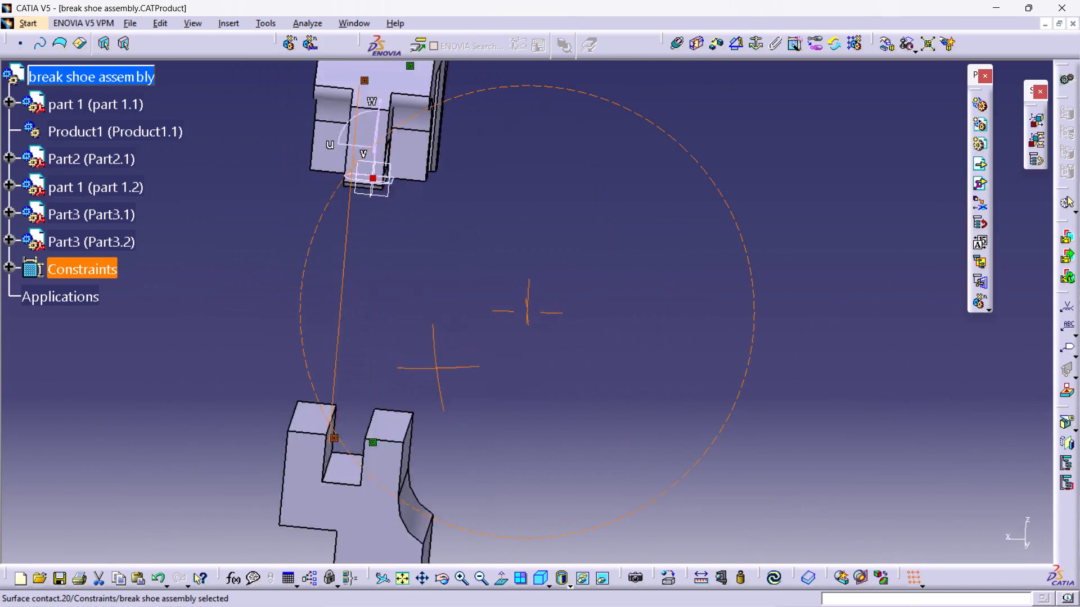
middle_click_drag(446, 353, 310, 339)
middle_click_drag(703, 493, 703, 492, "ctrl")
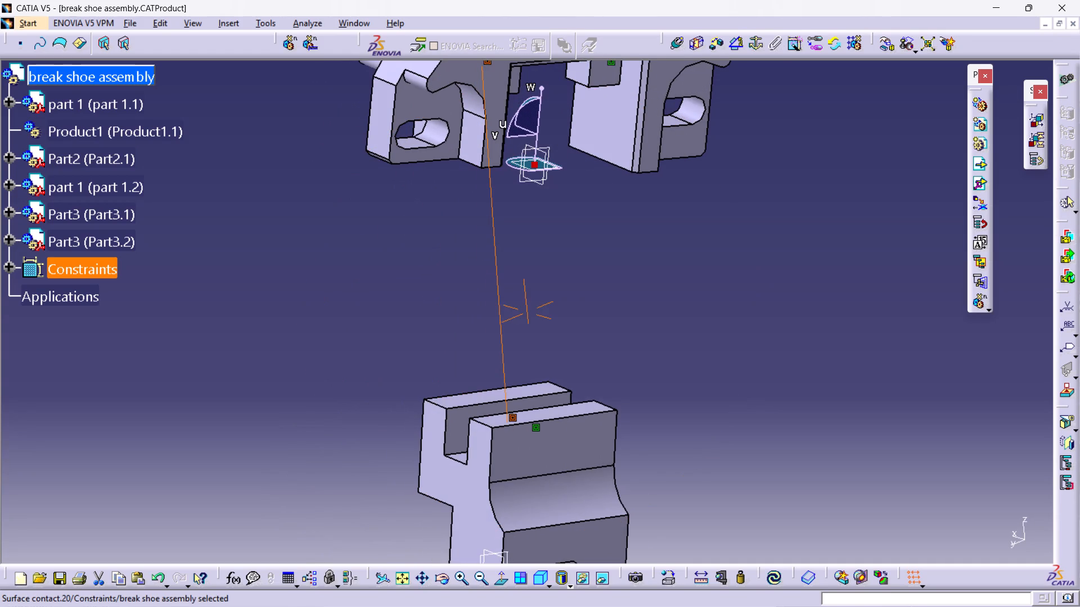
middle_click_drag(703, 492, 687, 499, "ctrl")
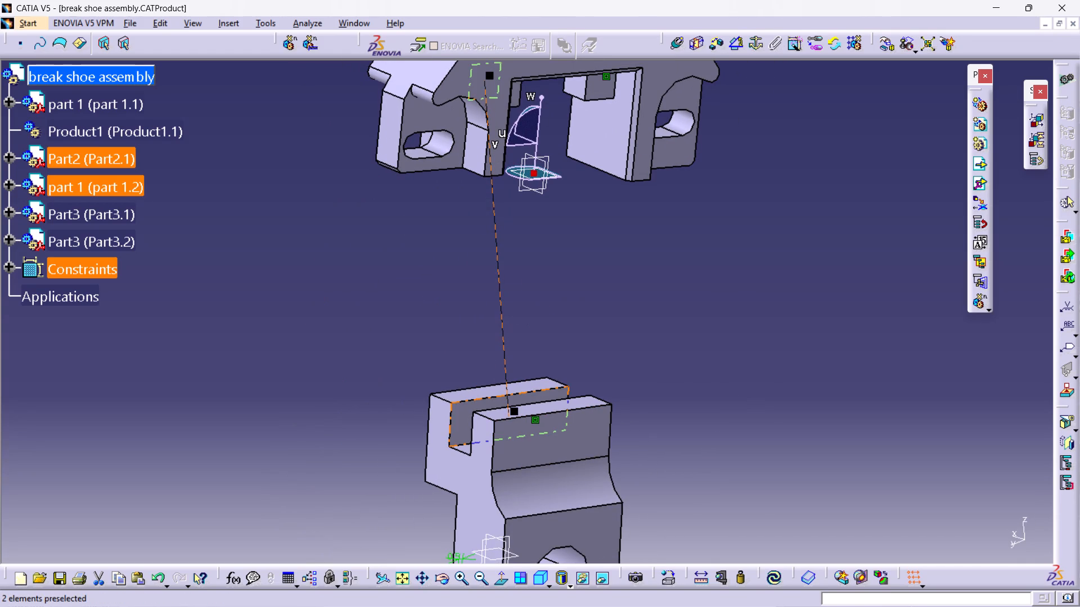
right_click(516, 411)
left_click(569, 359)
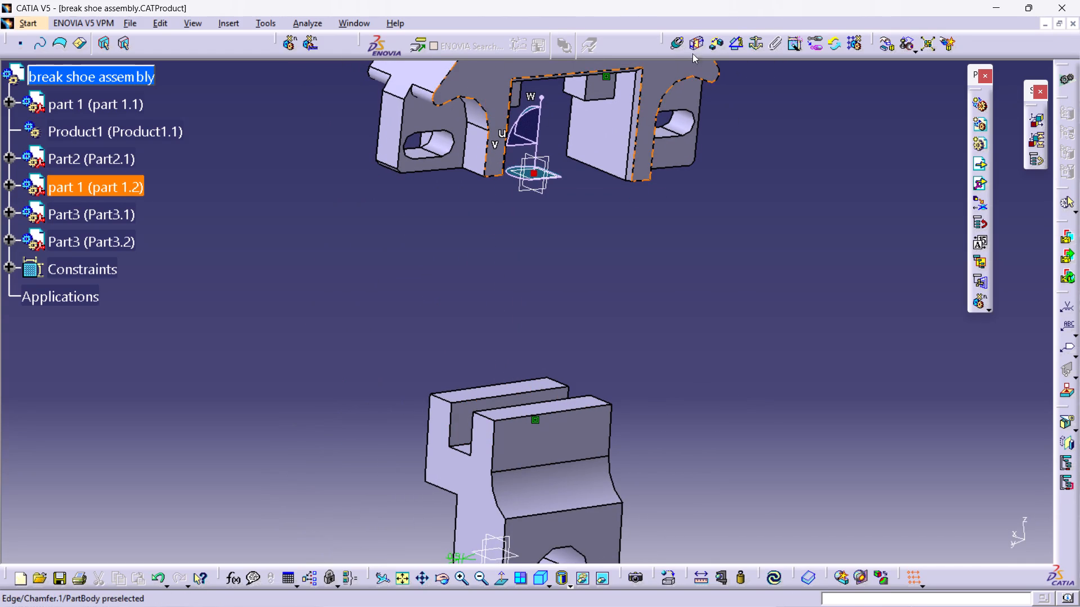
Add a surface contact between Part2's opposite slot wall and the side face of part 1.2's second recess tab.
left_click(695, 43)
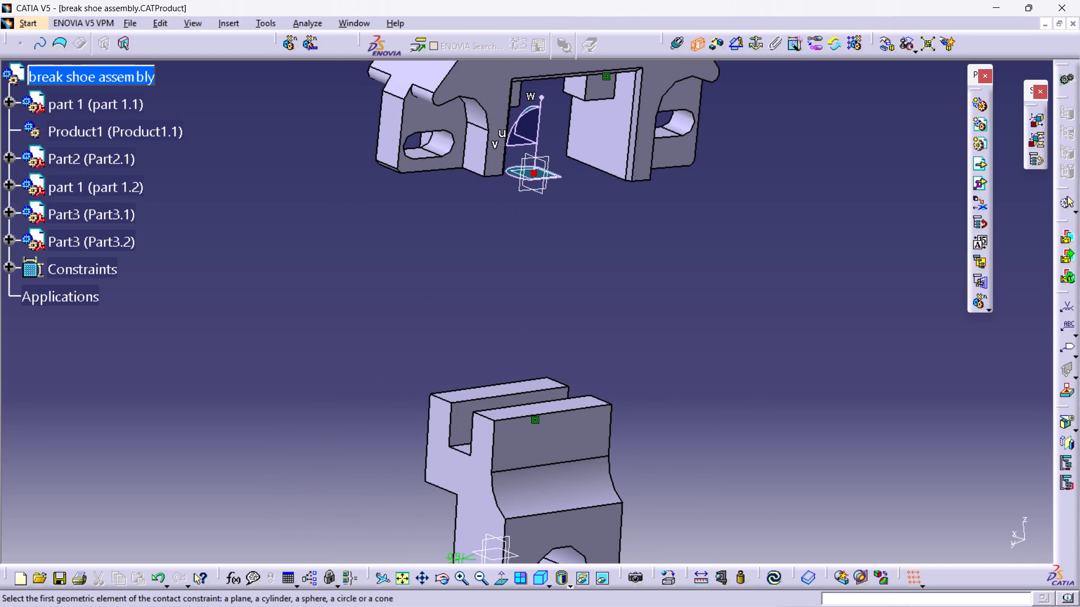
left_click(466, 415)
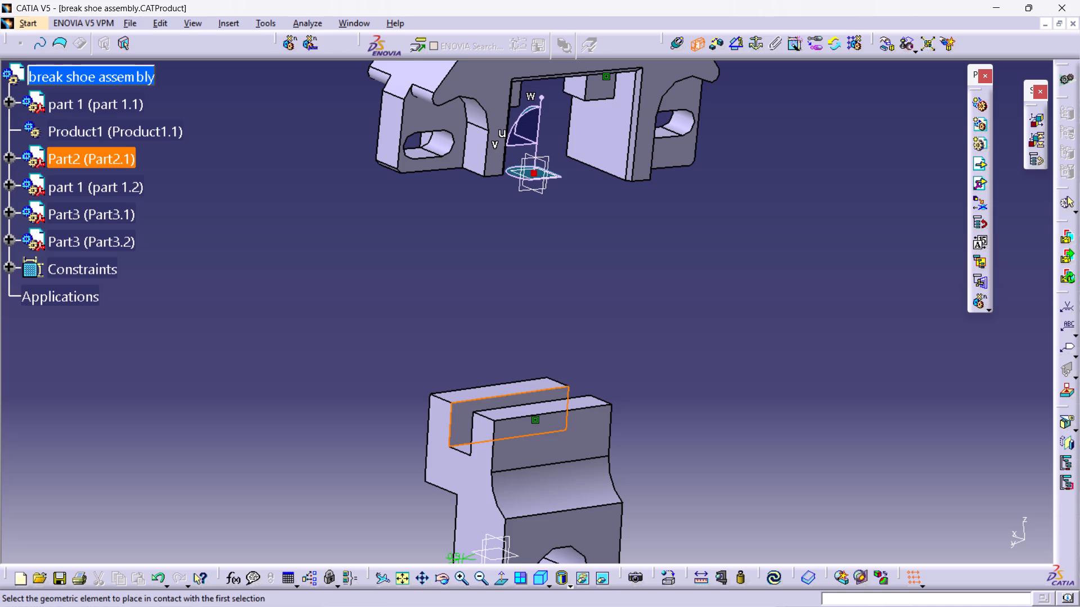
middle_click_drag(287, 448, 634, 434)
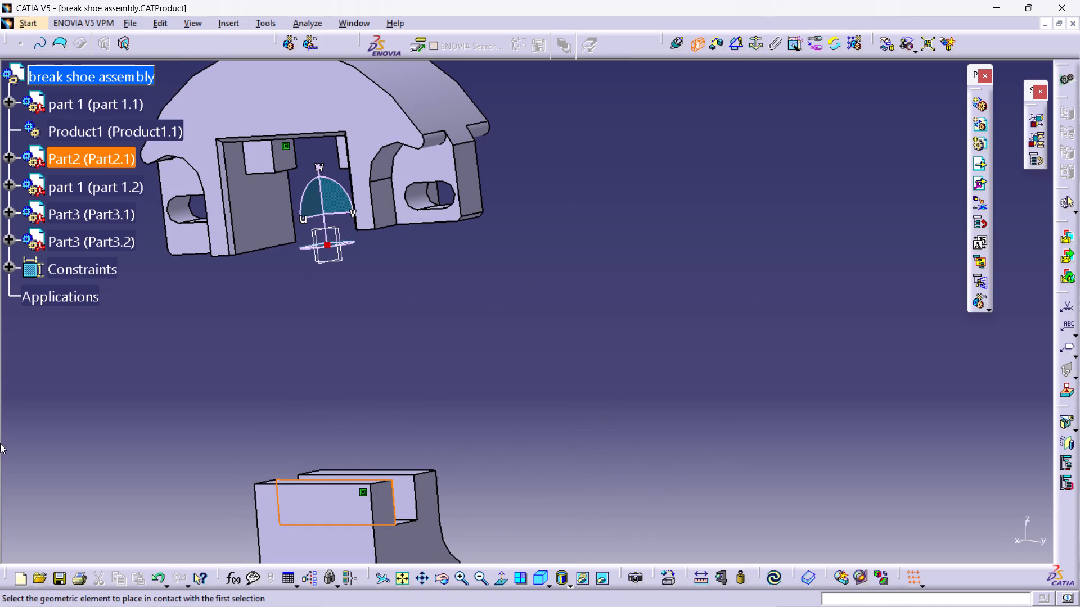
middle_click_drag(0, 443, 231, 442)
middle_click_drag(158, 441, 369, 419)
left_click(389, 155)
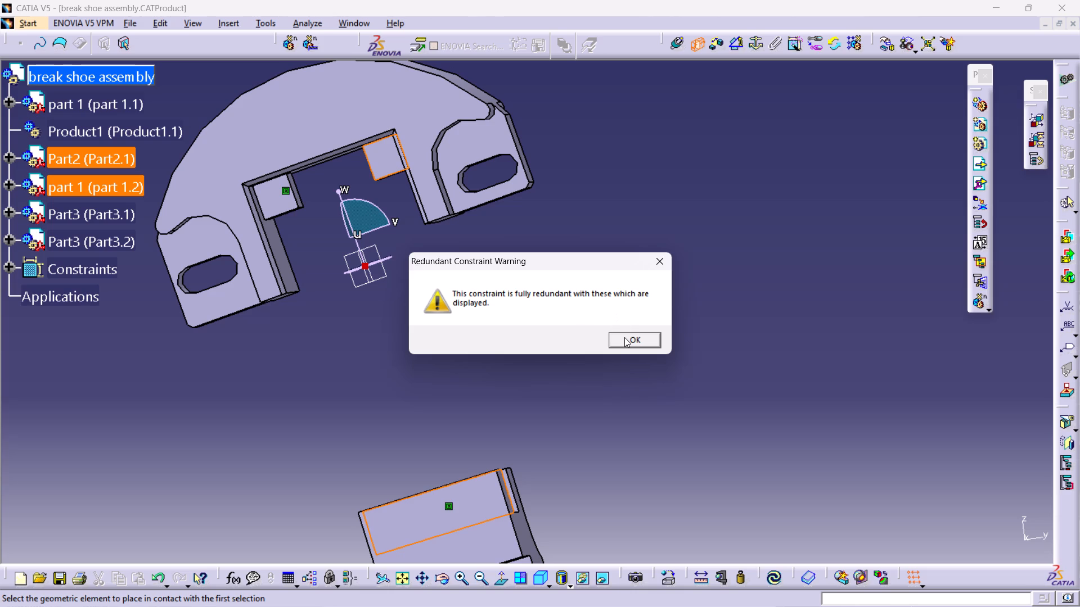
left_click(663, 269)
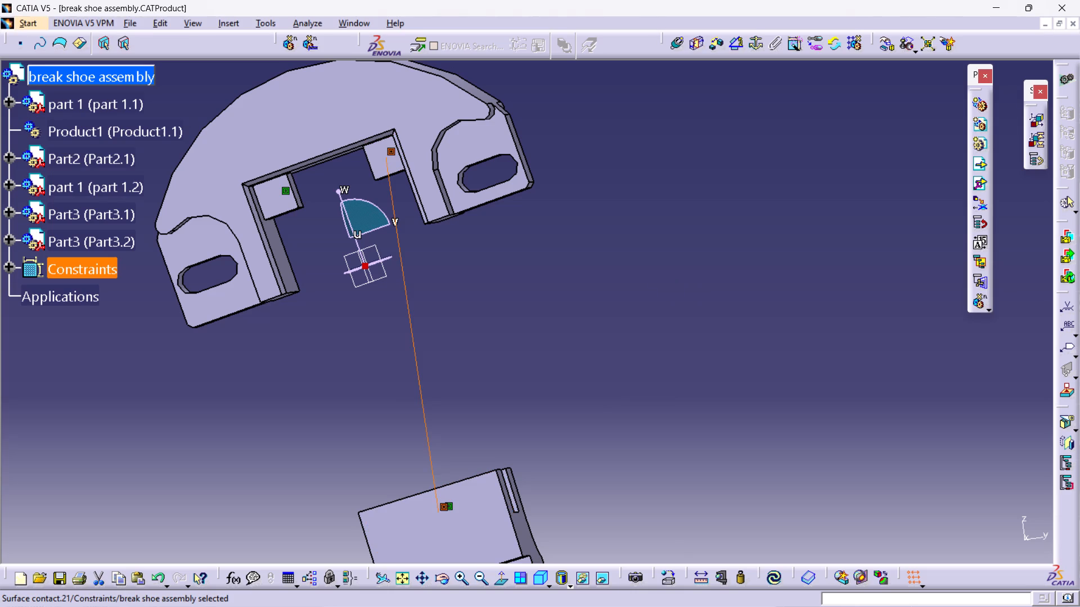
Add a surface contact between the end face of Part2's forked free end and the floor of part 1.2's recess.
middle_click_drag(561, 386, 289, 431)
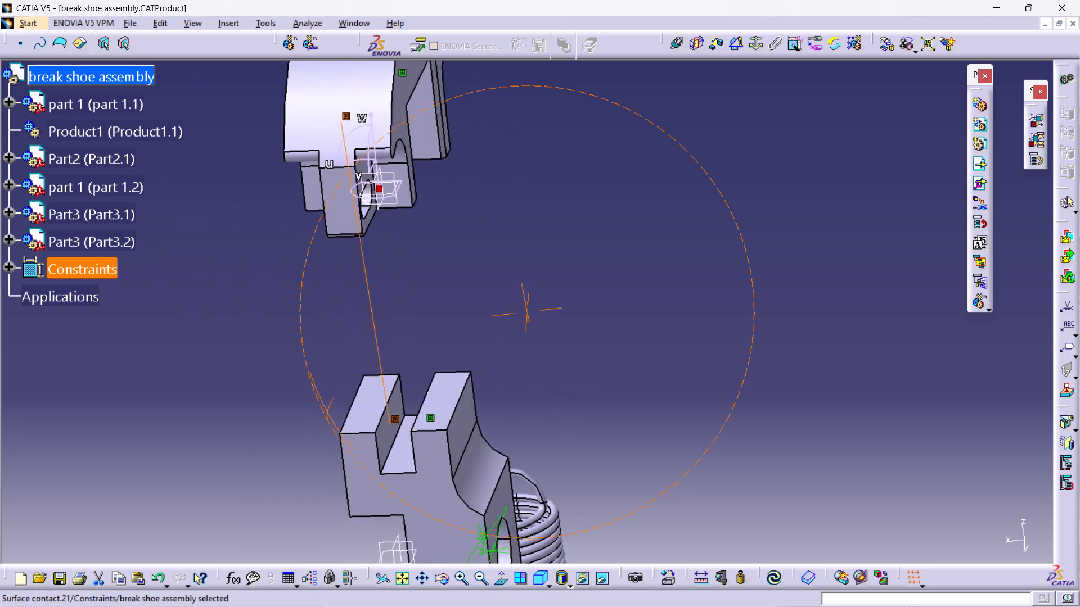
middle_click_drag(289, 431, 290, 427)
middle_click(292, 424, "ctrl")
middle_click_drag(234, 482, 240, 383)
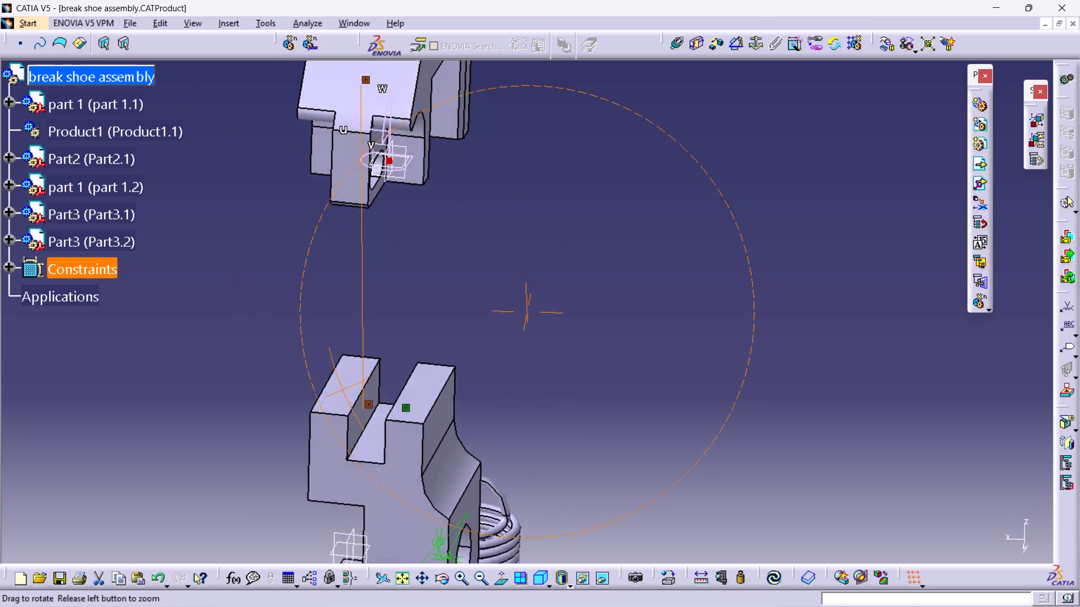
middle_click_drag(240, 383, 595, 401)
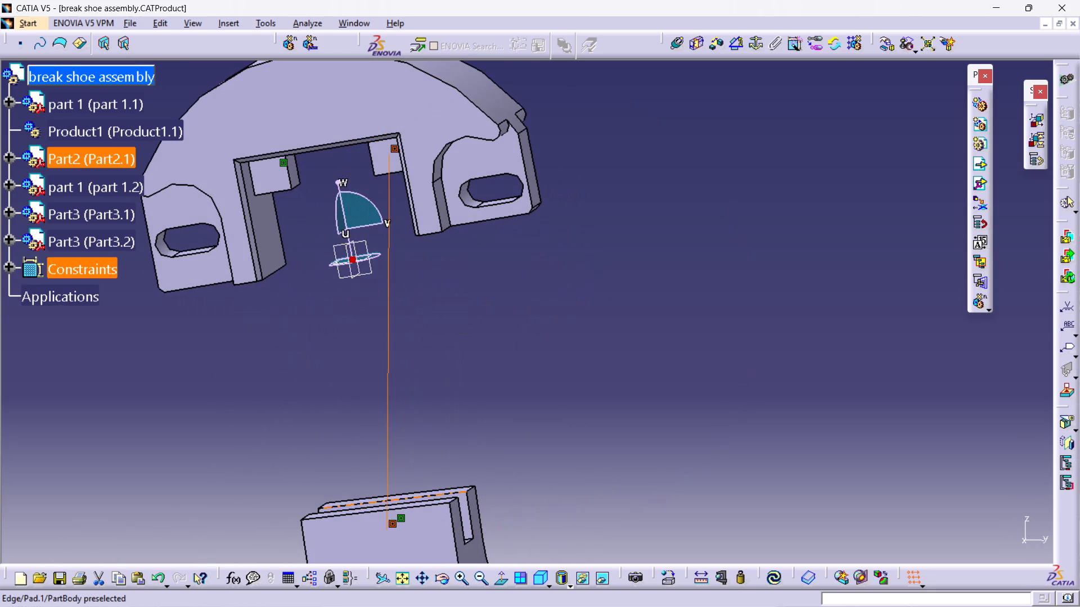
middle_click_drag(543, 377, 466, 375, "ctrl")
middle_click_drag(526, 388, 610, 520)
middle_click_drag(612, 519, 597, 389)
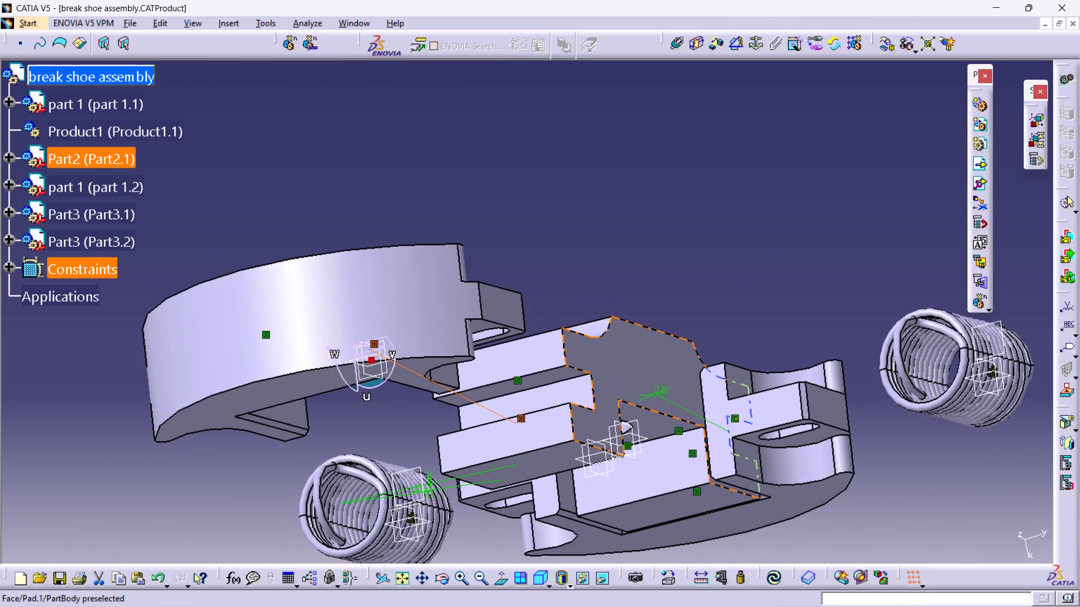
left_click(702, 40)
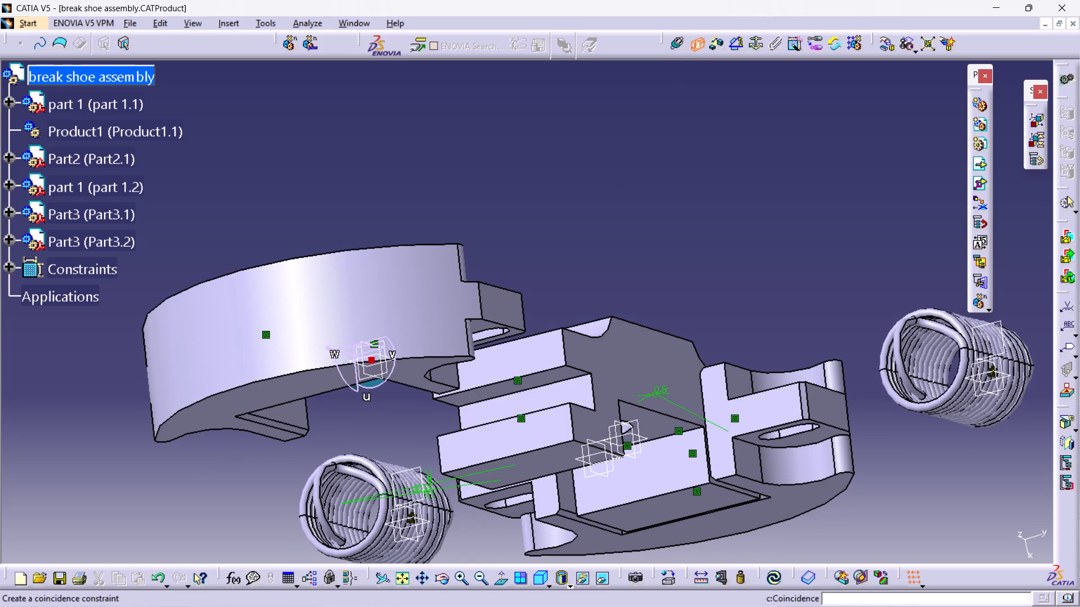
left_click(531, 348)
middle_click_drag(655, 290, 739, 329)
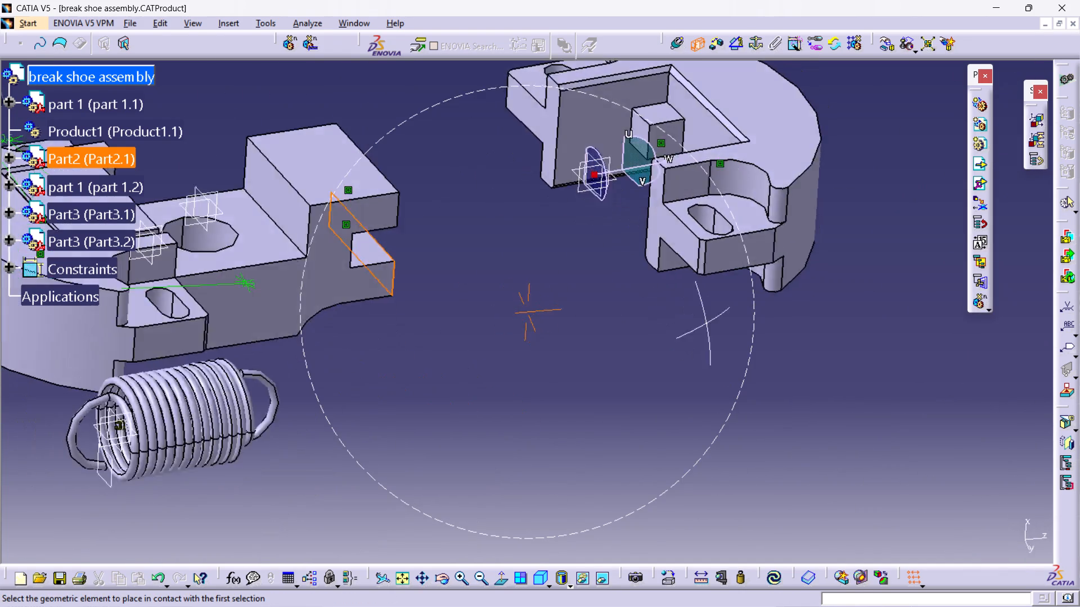
middle_click_drag(739, 329, 838, 337)
left_click(521, 115)
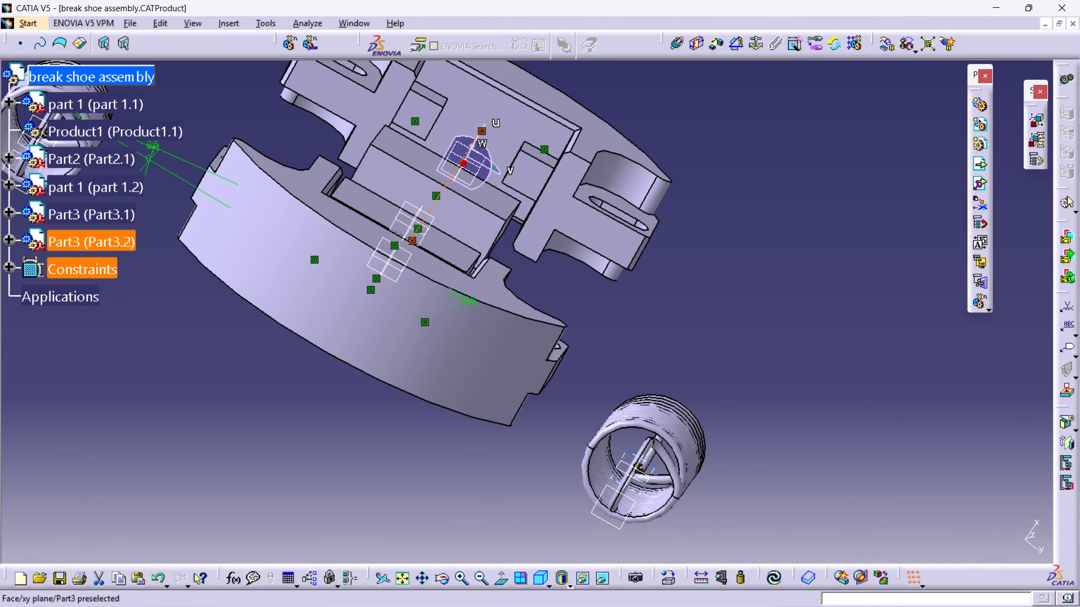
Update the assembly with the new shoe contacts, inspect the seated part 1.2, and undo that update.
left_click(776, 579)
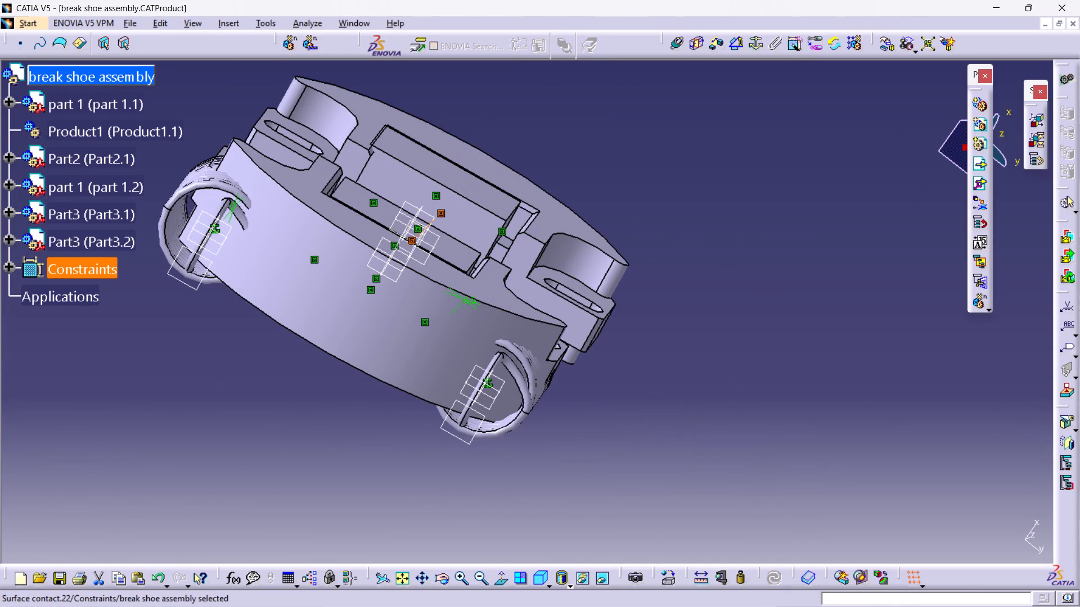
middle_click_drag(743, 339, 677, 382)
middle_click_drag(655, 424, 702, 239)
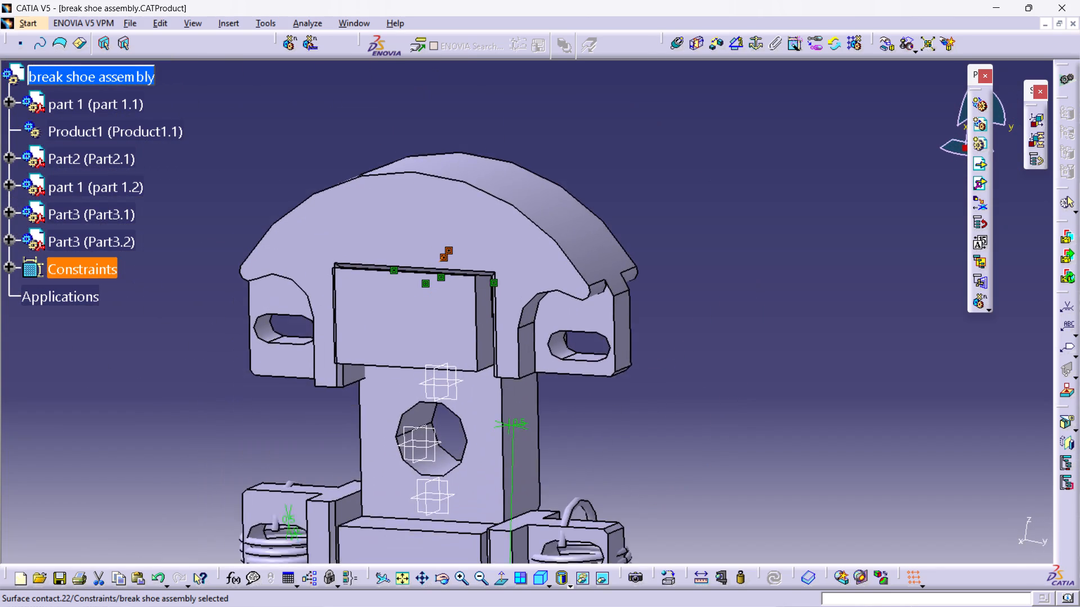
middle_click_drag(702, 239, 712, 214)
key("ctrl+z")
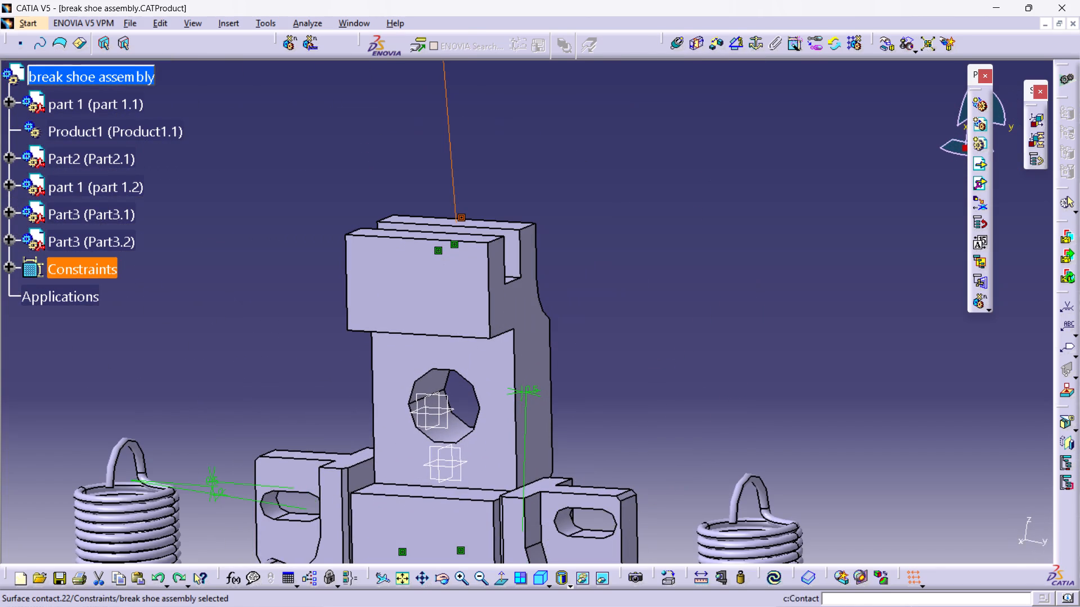
Add a 0.5 mm offset constraint between the inner side face of part 1.2's leg and the side face of Part2's forked end.
middle_click_drag(639, 218, 578, 402)
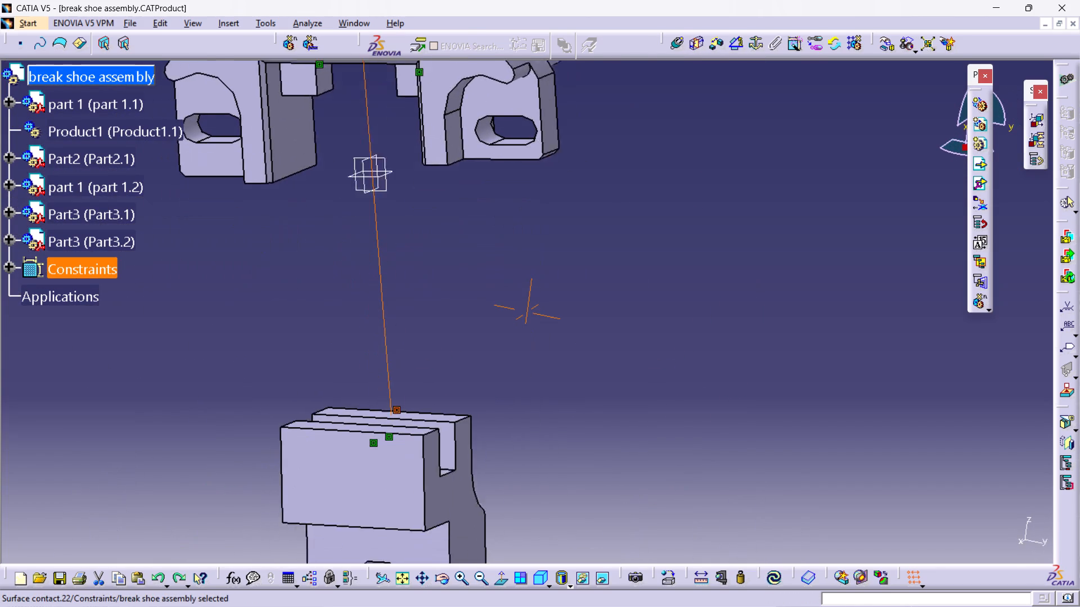
middle_click_drag(578, 402, 589, 378)
left_click(718, 42)
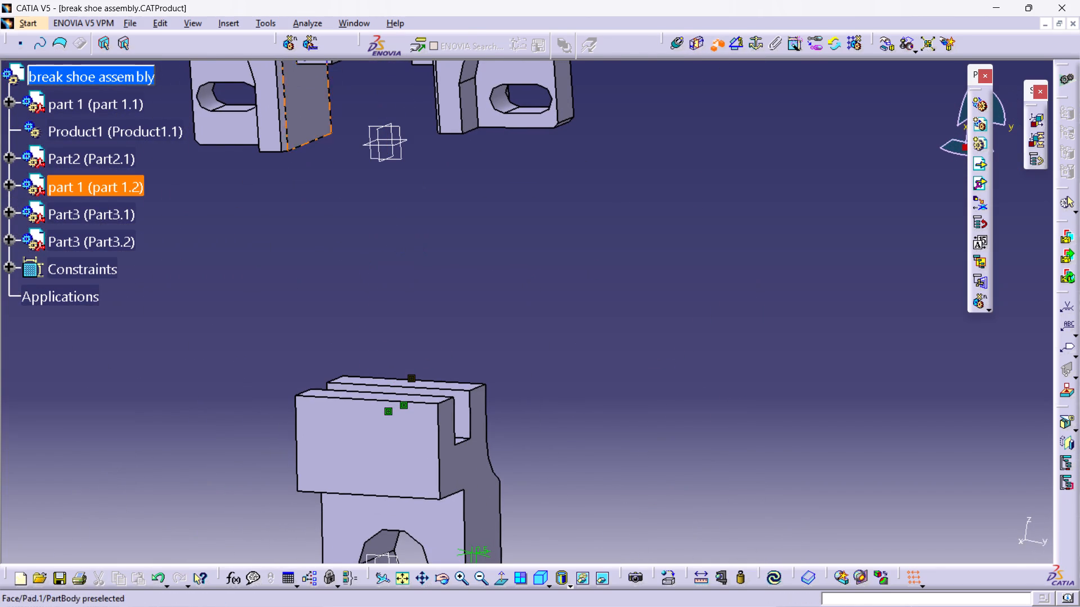
left_click(313, 125)
middle_click_drag(128, 349, 480, 384)
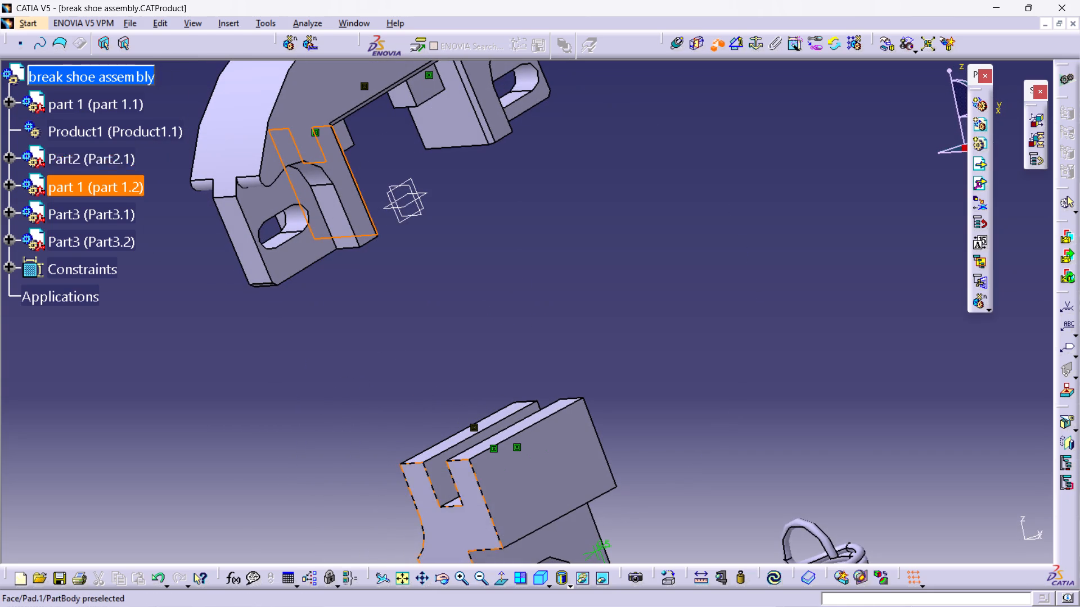
left_click(461, 511)
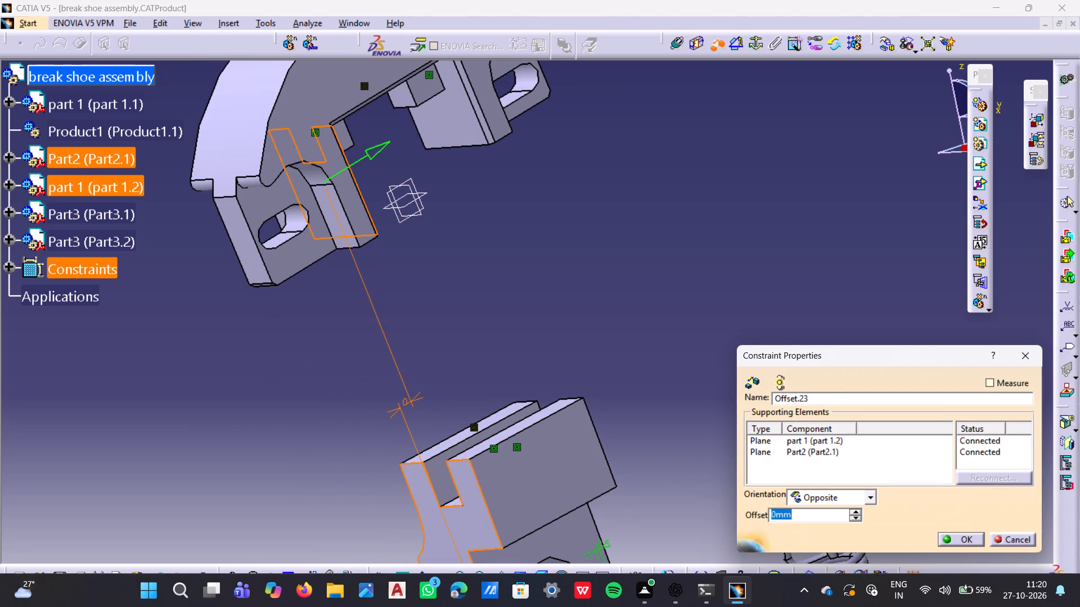
type("0.5")
key("Return")
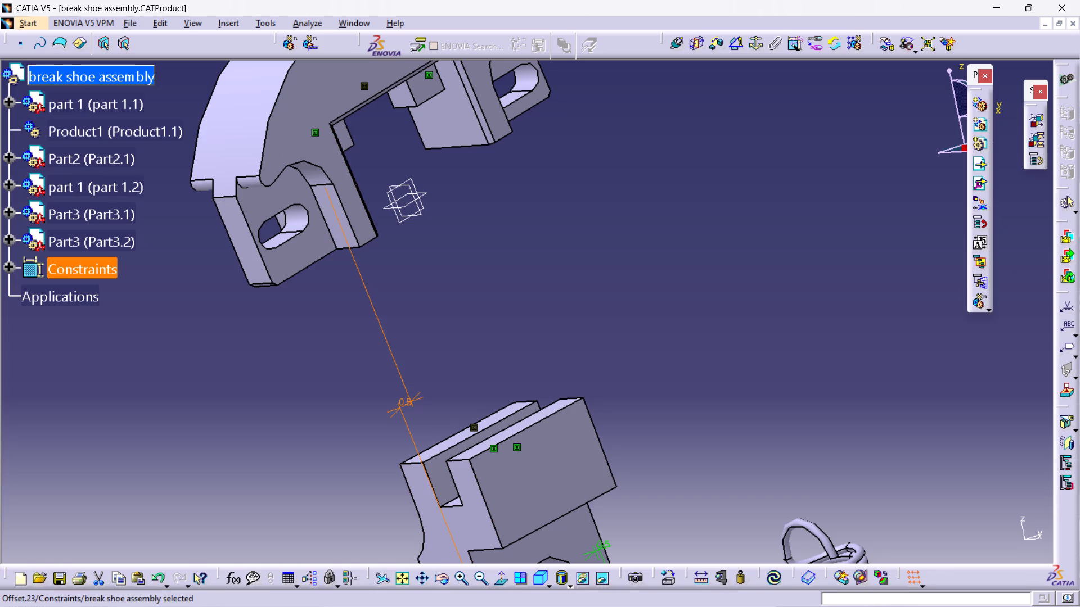
Update the assembly to apply the new offset between part 1.2 and Part2.
middle_click_drag(304, 404, 298, 464, "ctrl")
scroll(298, 464, "up", 1, "ctrl")
middle_click_drag(271, 491, 215, 350)
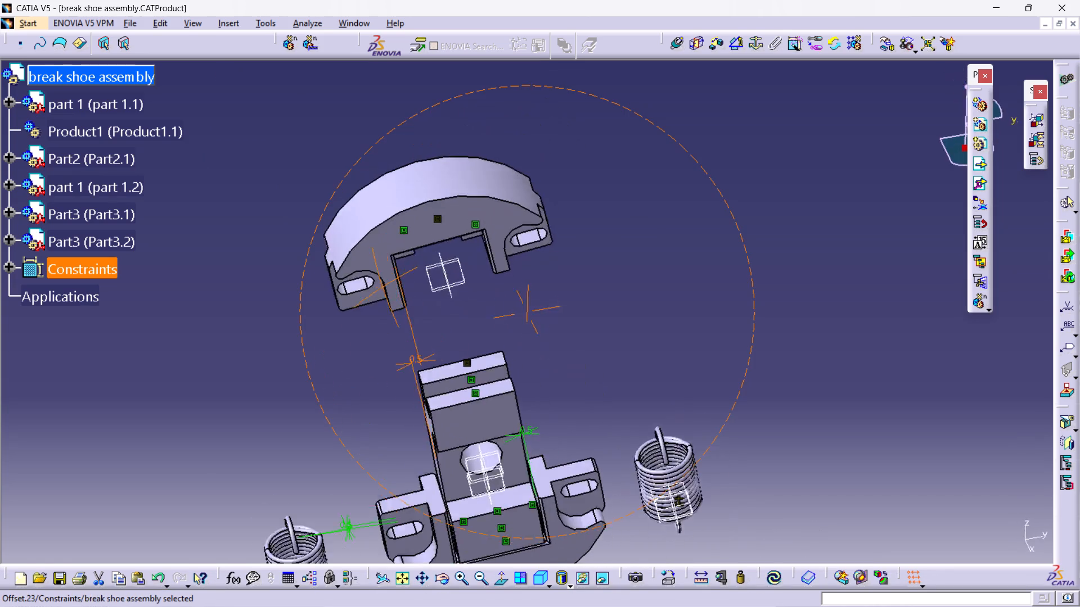
middle_click_drag(215, 350, 256, 256)
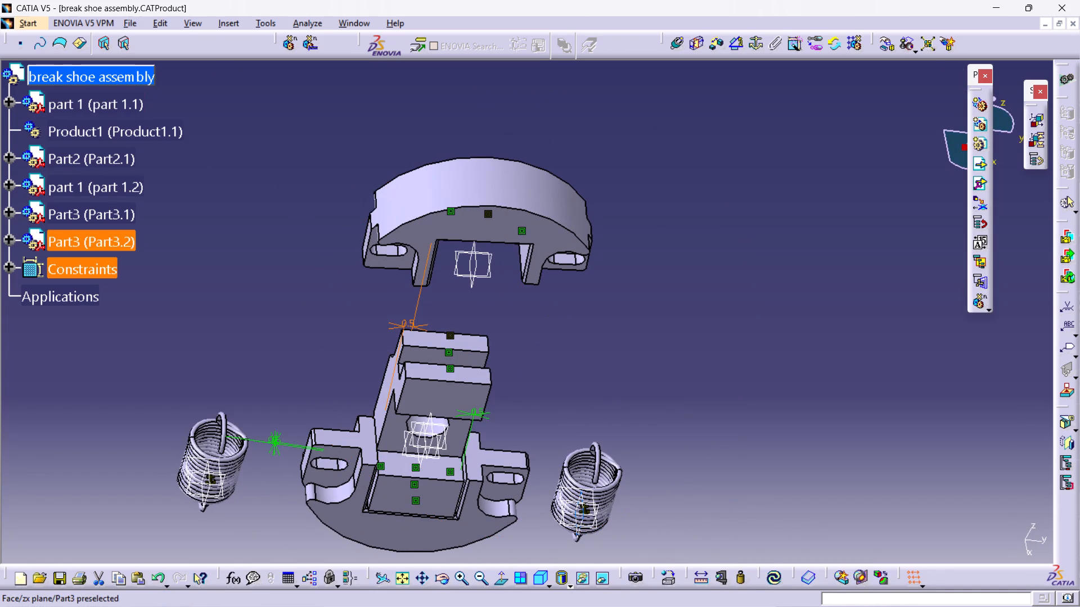
left_click(780, 578)
Examine the fit of both shoes on Part2 and the positions of the two springs relative to the shoe slots.
middle_click_drag(712, 481, 671, 509)
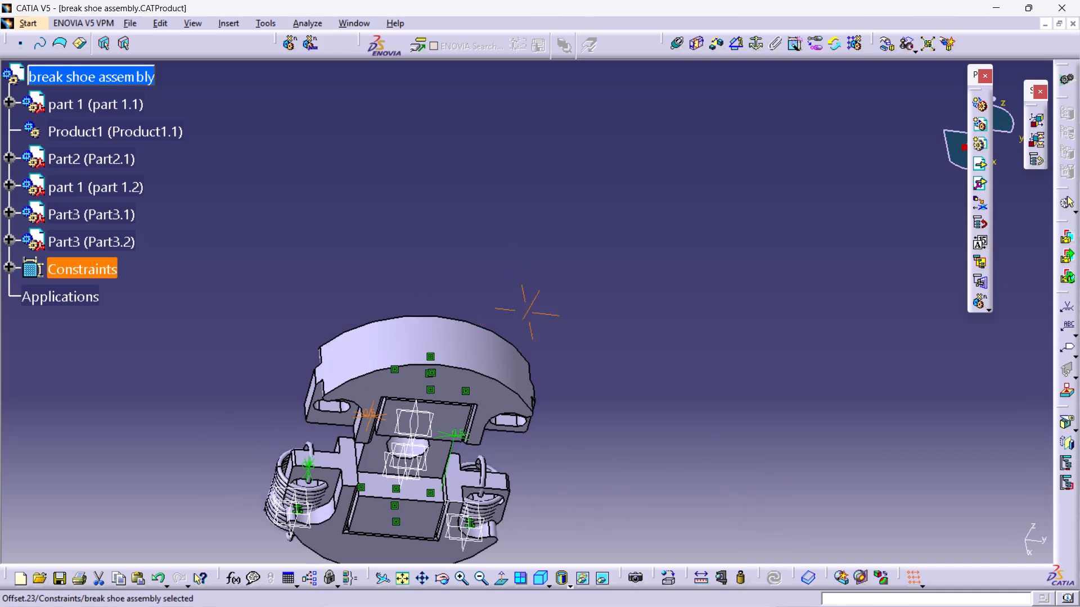
middle_click_drag(671, 509, 665, 419)
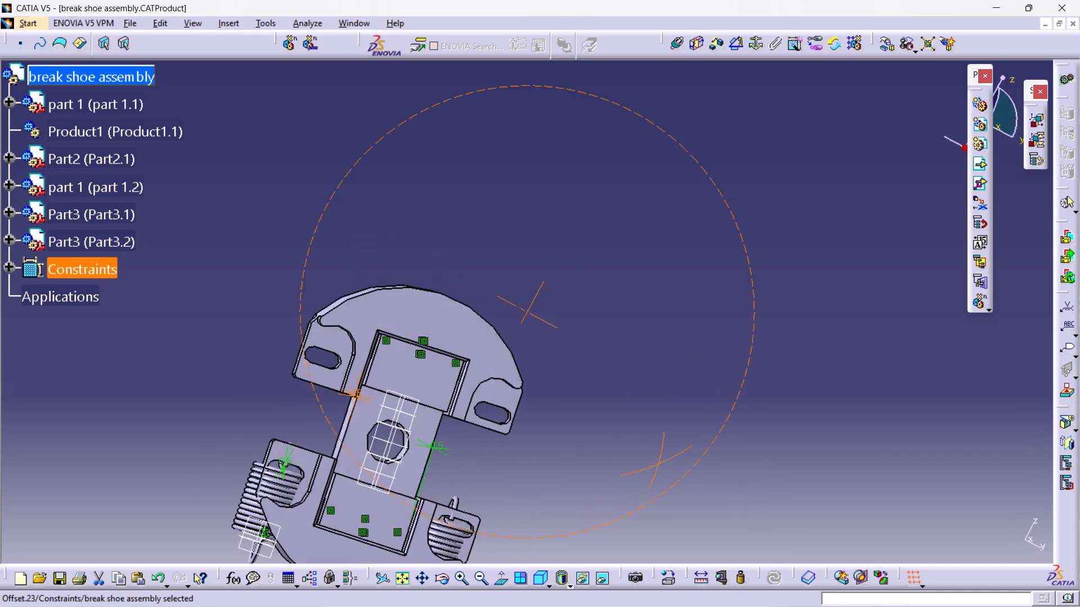
middle_click_drag(665, 419, 652, 415)
middle_click_drag(628, 507, 685, 427)
middle_click_drag(597, 505, 567, 377)
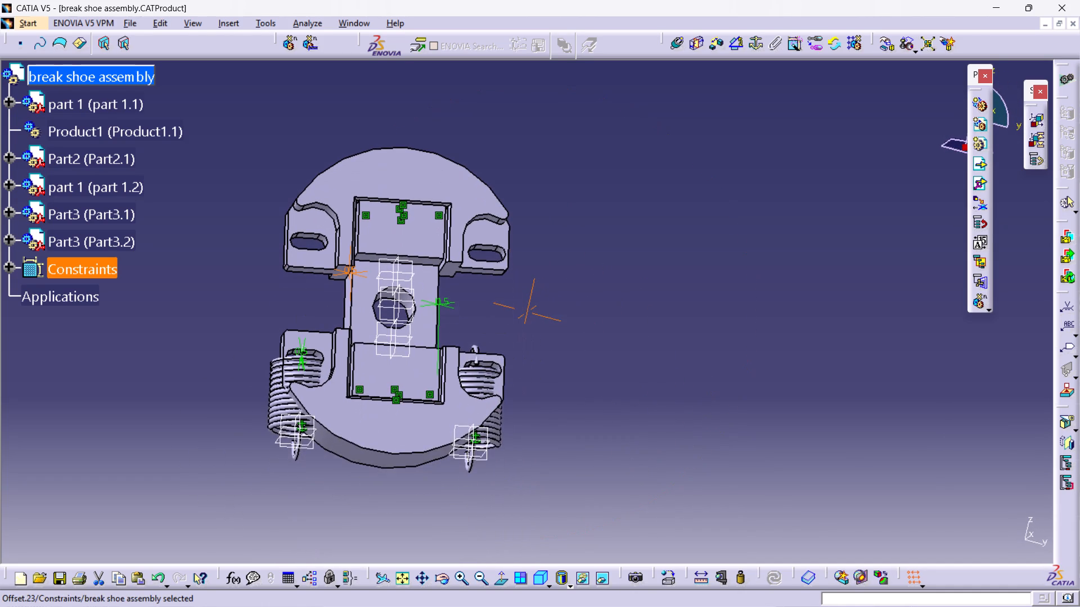
middle_click_drag(564, 230, 528, 310, "ctrl")
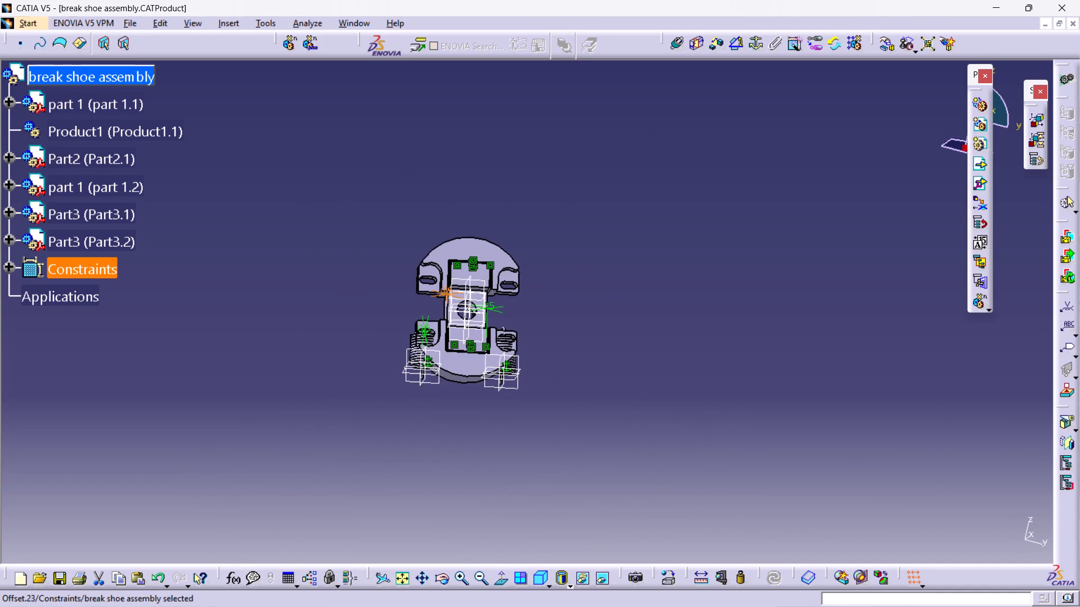
middle_click_drag(535, 288, 520, 327)
scroll(524, 325, "up", 1, "ctrl")
middle_click_drag(524, 325, 448, 268, "ctrl")
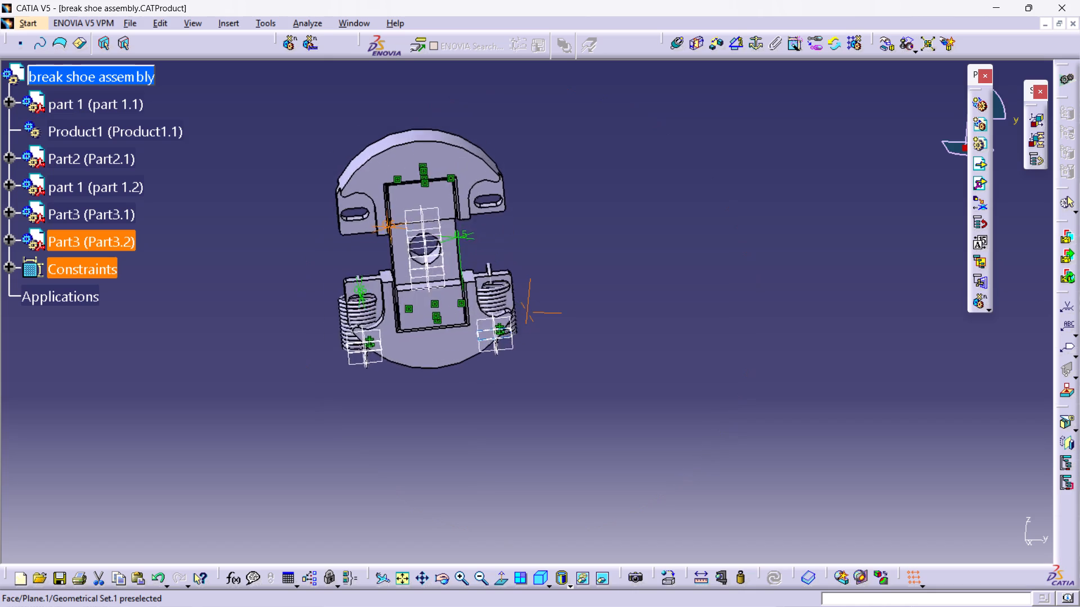
middle_click_drag(448, 268, 249, 234, "ctrl")
middle_click_drag(448, 190, 471, 277)
middle_click_drag(471, 277, 429, 232, "ctrl")
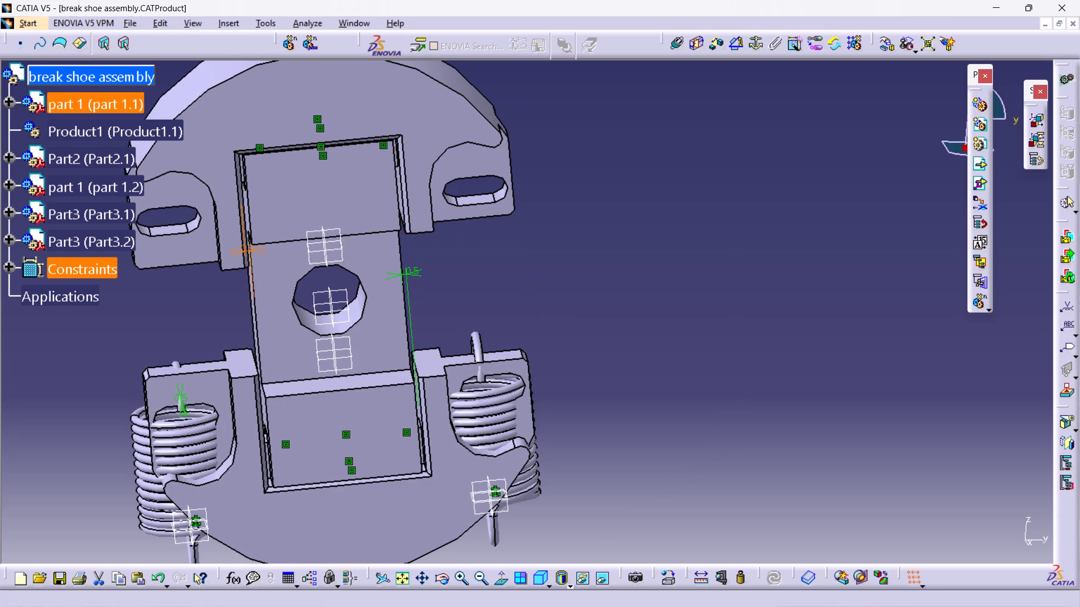
Move the Part3.2 spring lengthwise by about 17 mm so that it spans the facing slots of the two shoes.
left_click(483, 413)
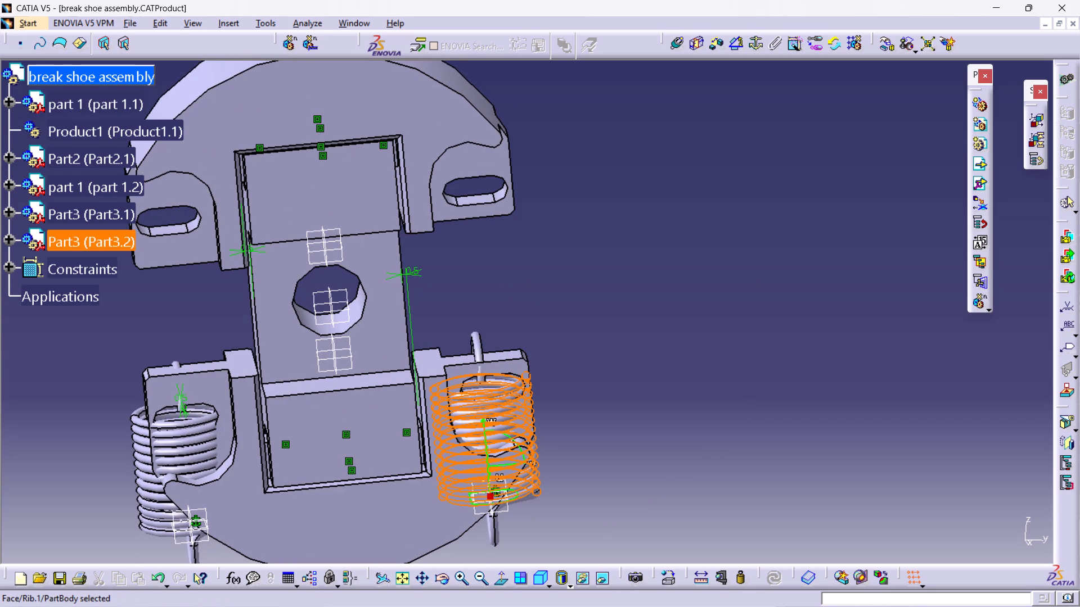
left_click_drag(485, 452, 472, 324)
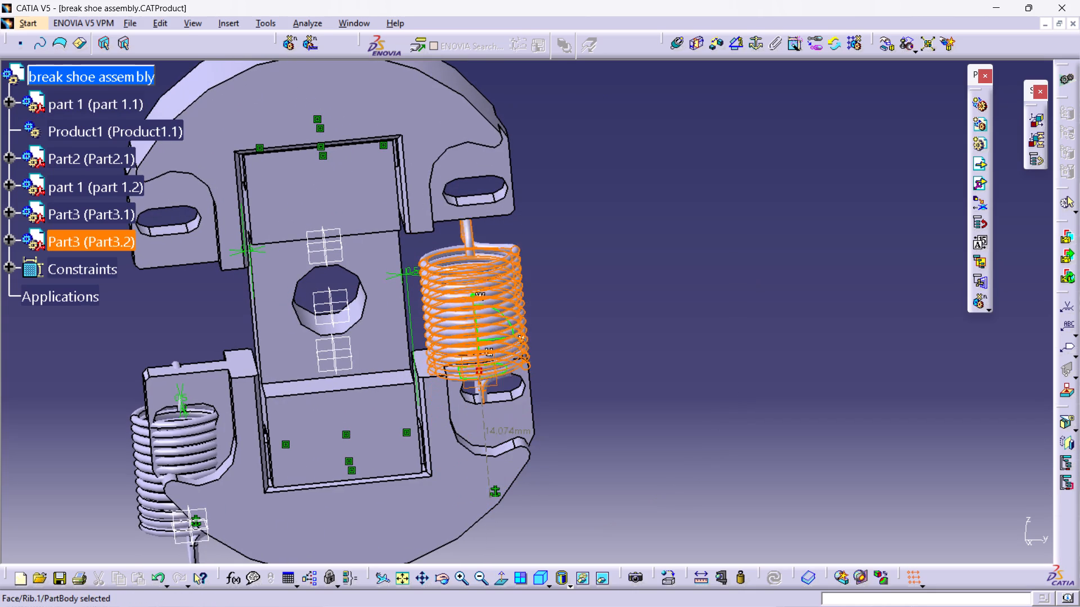
left_click_drag(472, 324, 482, 302)
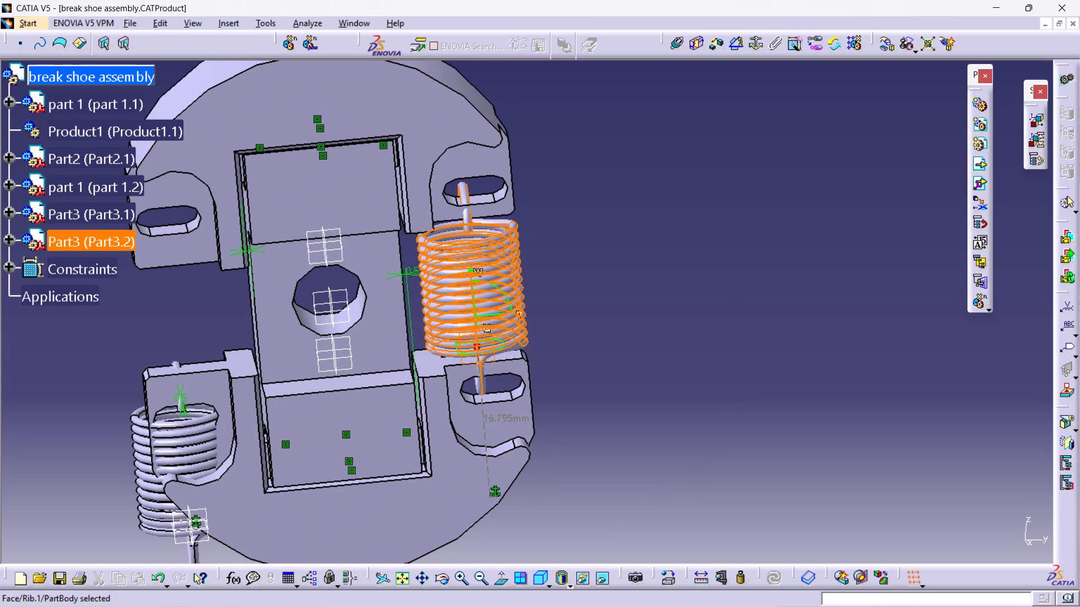
left_click_drag(482, 302, 481, 297)
left_click(668, 297)
Shift the Part3.2 spring slightly sideways, across the shoes' thickness, to line its hooks up with the shoe slots.
middle_click_drag(673, 296, 476, 302)
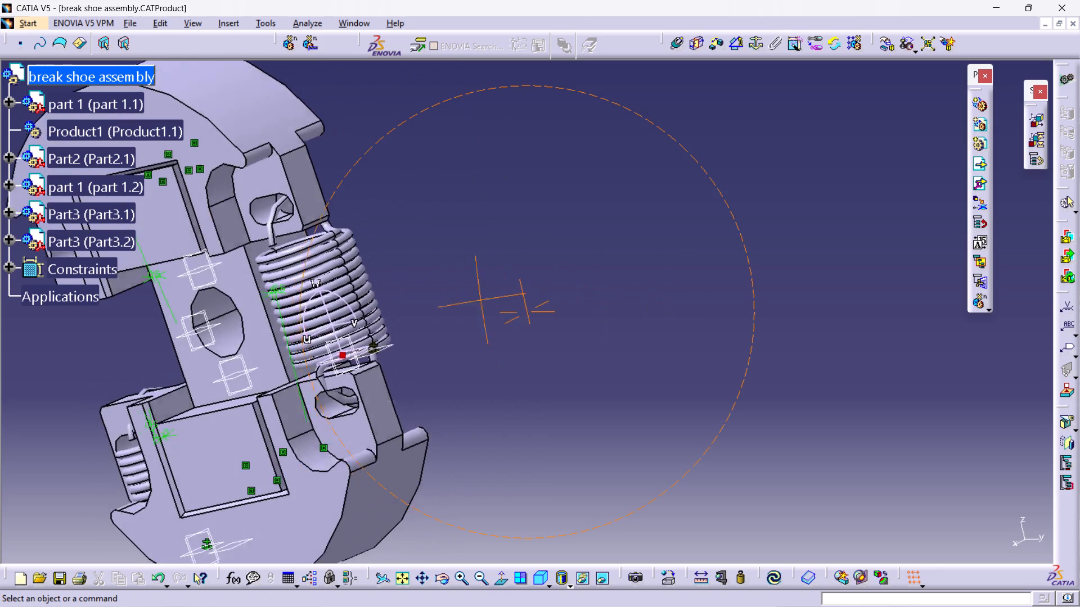
middle_click_drag(476, 302, 339, 356)
left_click(335, 310)
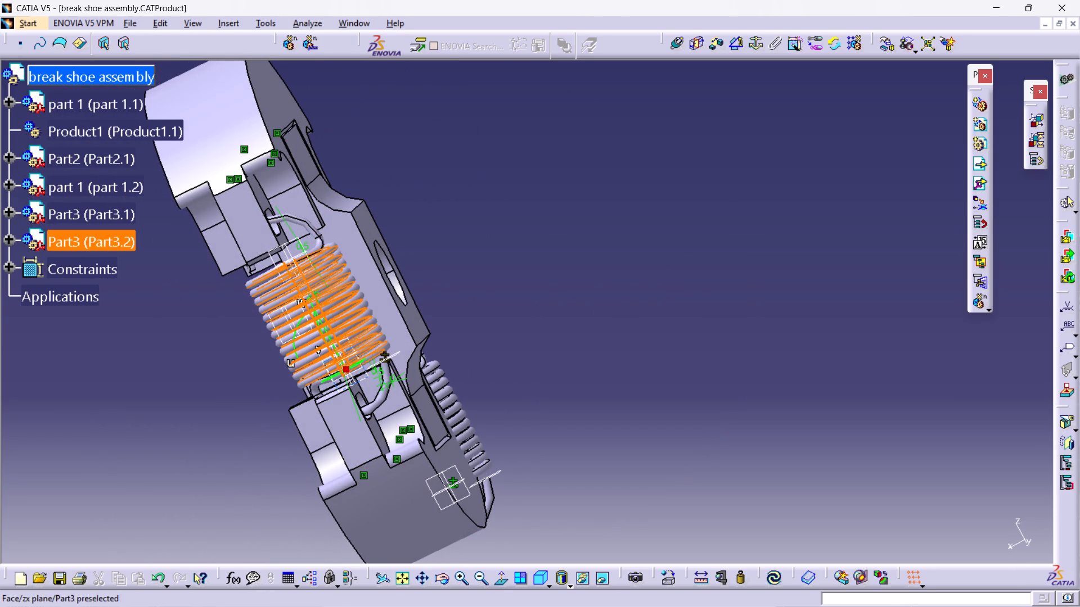
left_click_drag(357, 363, 351, 365)
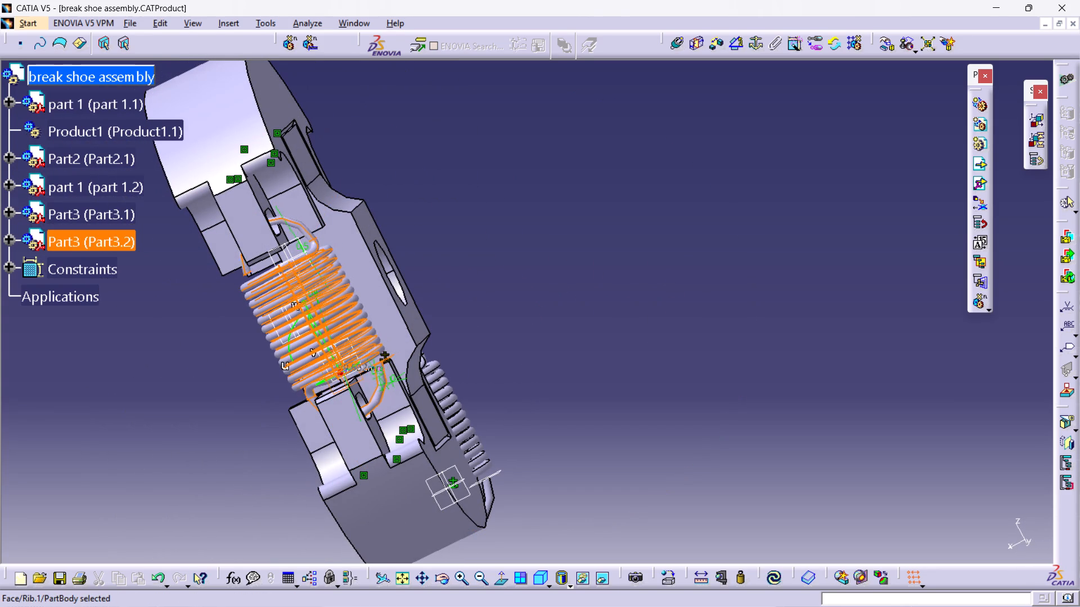
left_click_drag(351, 365, 349, 373)
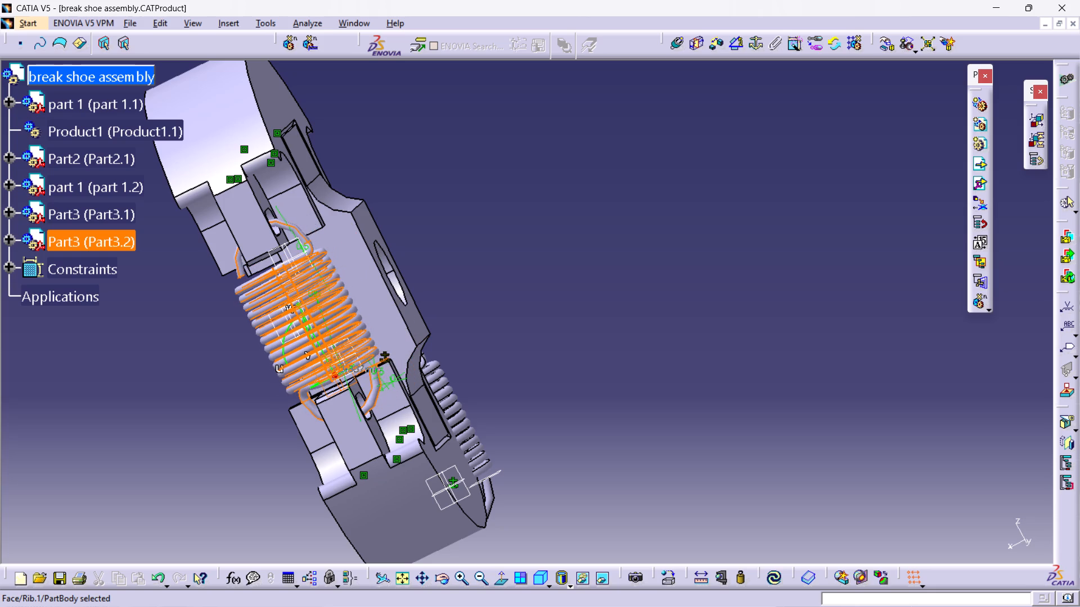
left_click_drag(349, 373, 346, 373)
left_click(573, 345)
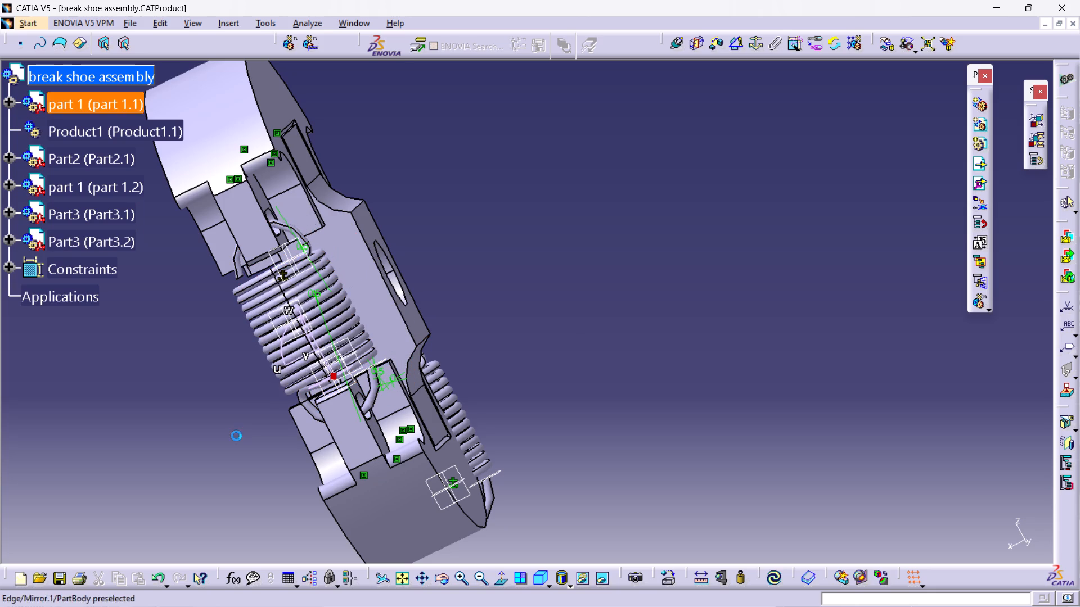
Move the Part3.1 spring lengthwise by about 18 mm so that it spans the facing slots on the other side of the shoes.
middle_click_drag(236, 435, 654, 325)
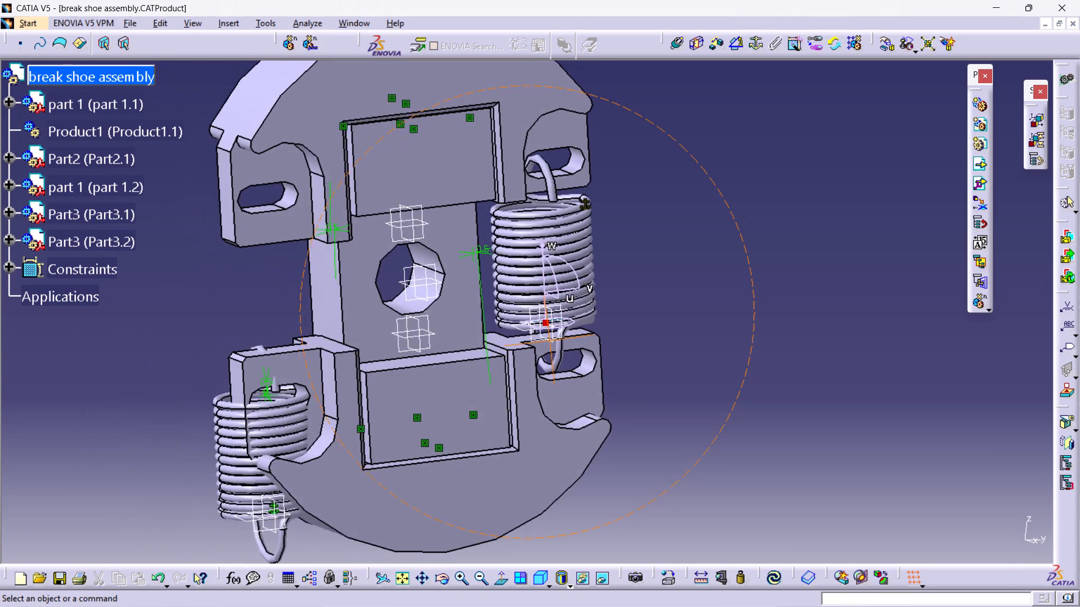
middle_click_drag(654, 325, 550, 330)
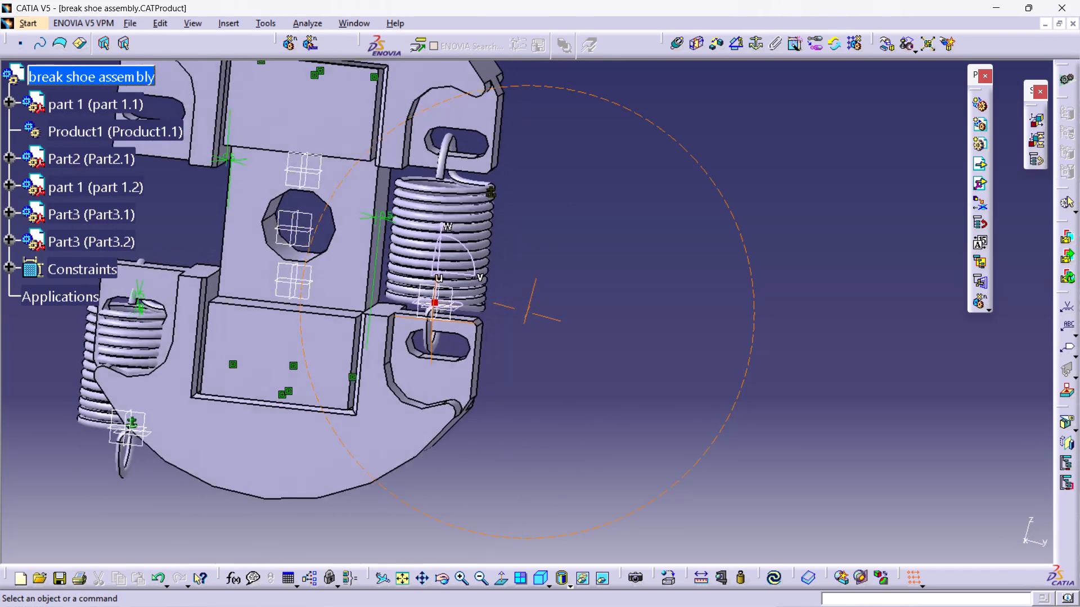
middle_click_drag(550, 330, 610, 330)
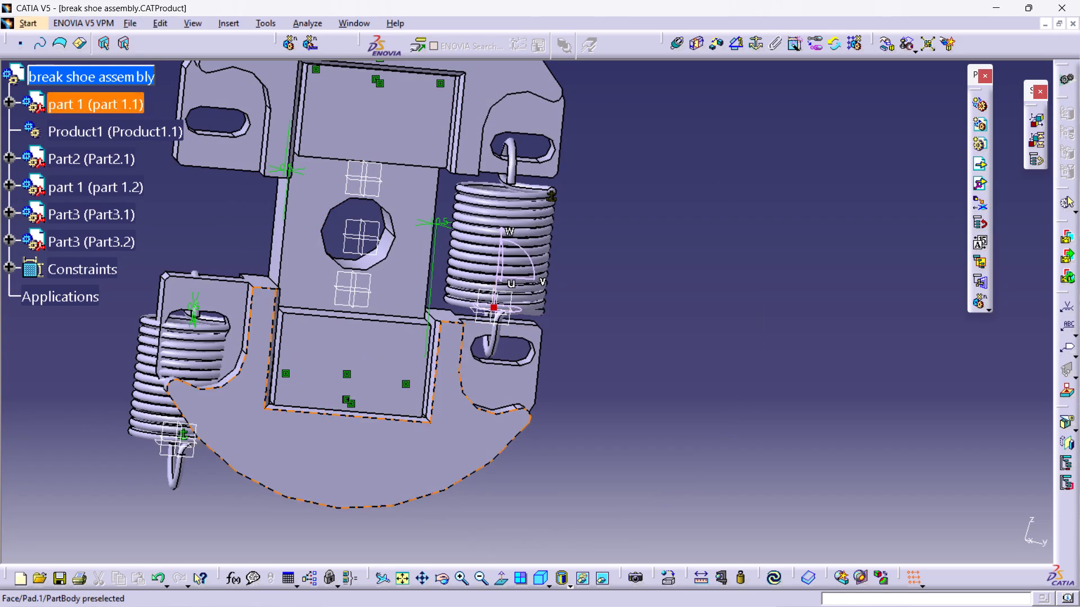
middle_click_drag(184, 241, 218, 253)
left_click(159, 357)
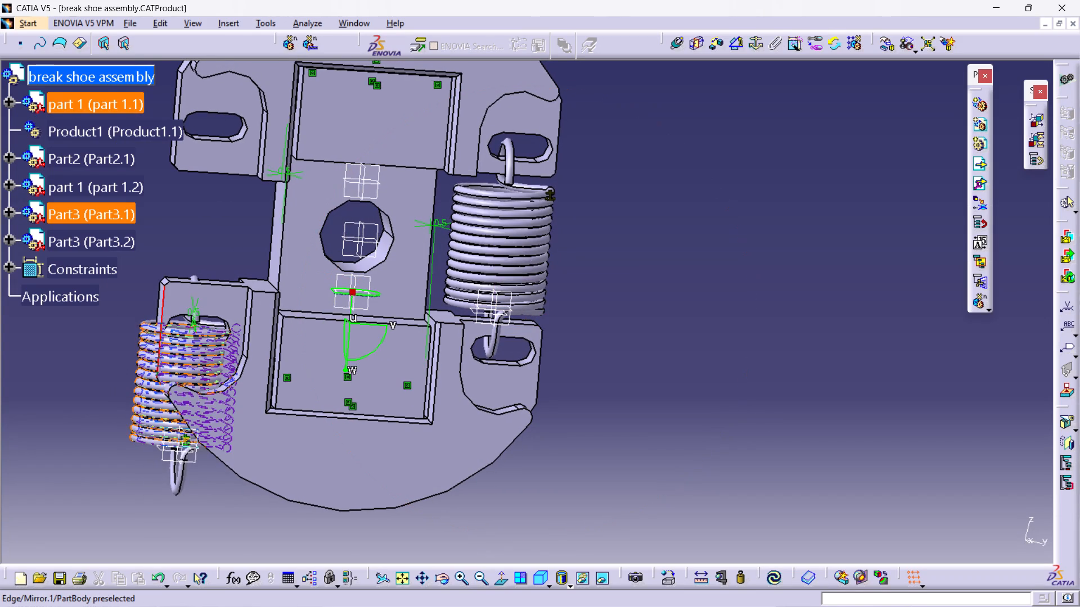
left_click(167, 349)
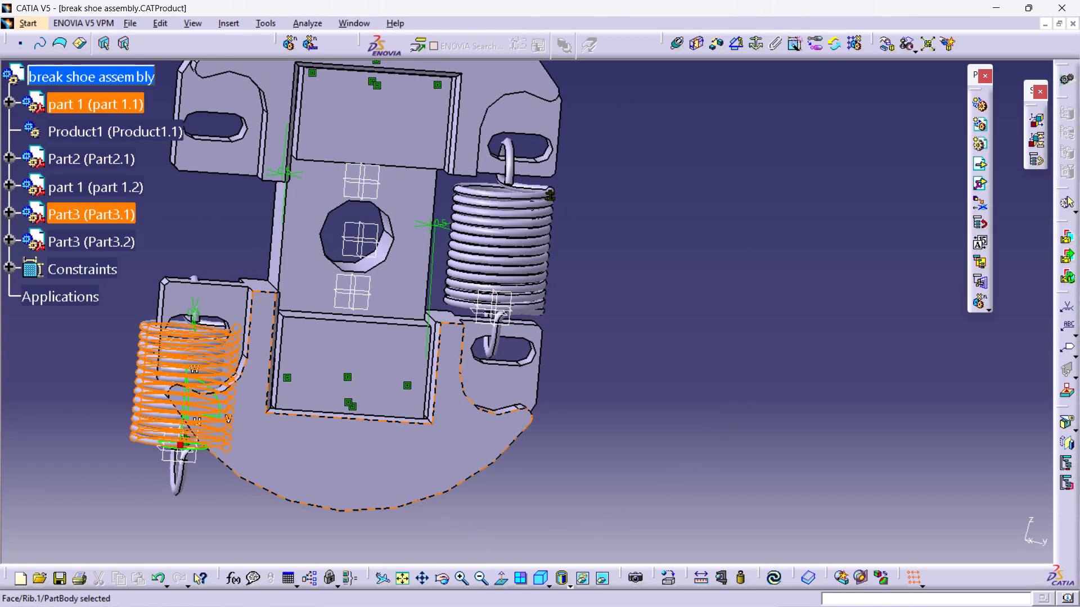
left_click_drag(186, 395, 218, 226)
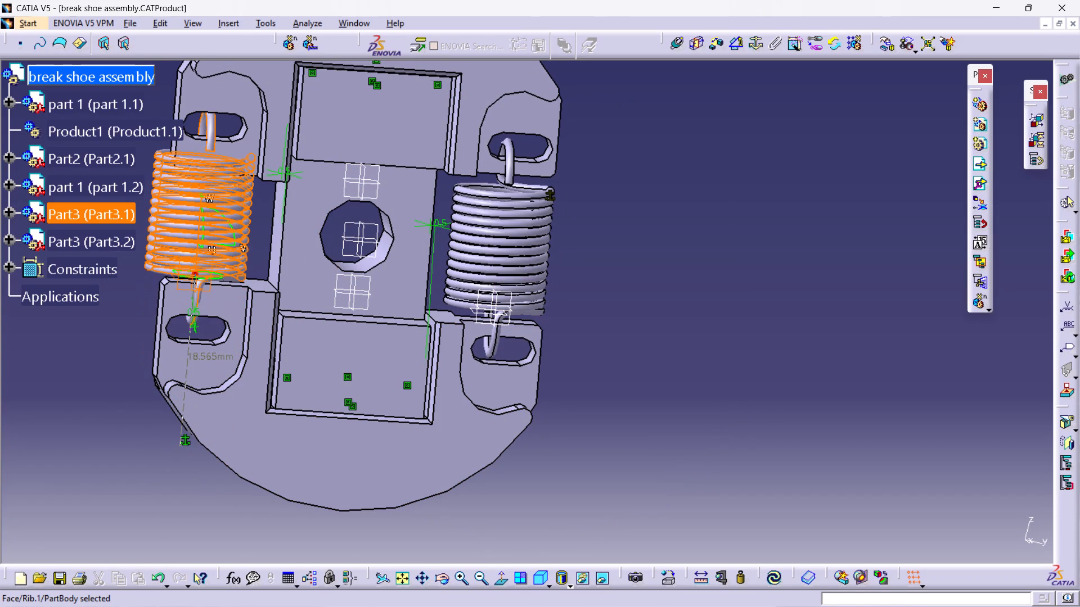
left_click_drag(218, 226, 220, 233)
Shift the Part3.1 spring across the shoes' thickness to line its hooks up with the shoe slots.
middle_click_drag(85, 386, 84, 378)
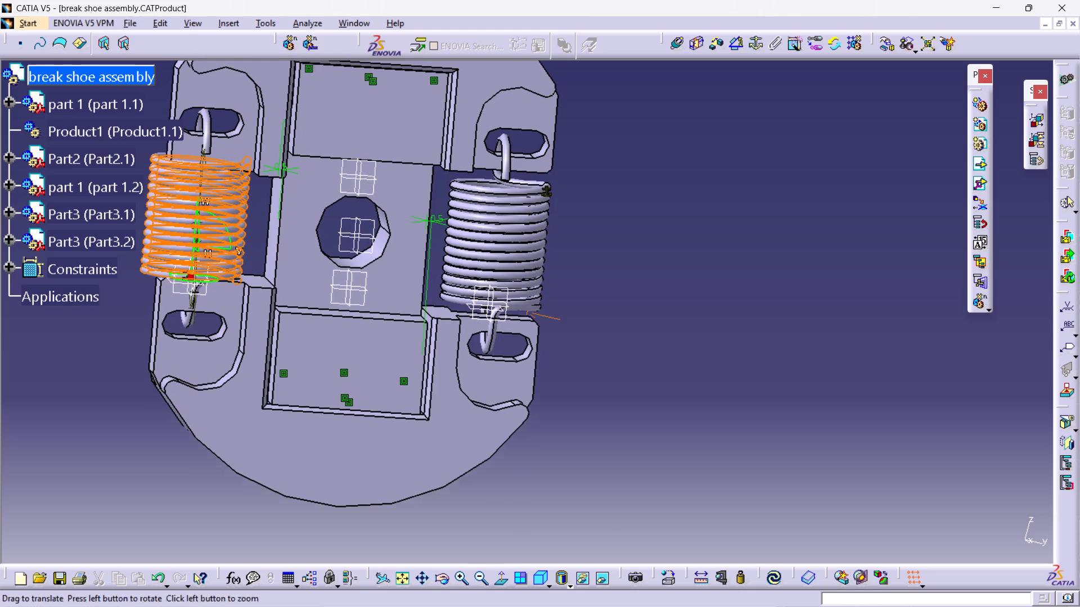
middle_click_drag(84, 378, 454, 417)
left_click(476, 276)
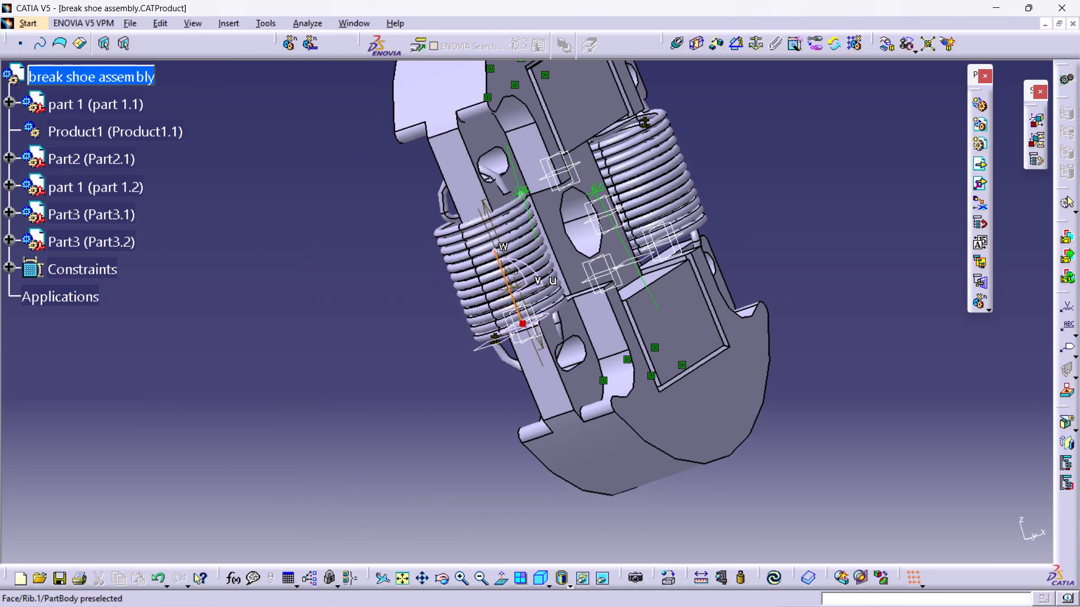
left_click(498, 288)
left_click(484, 234)
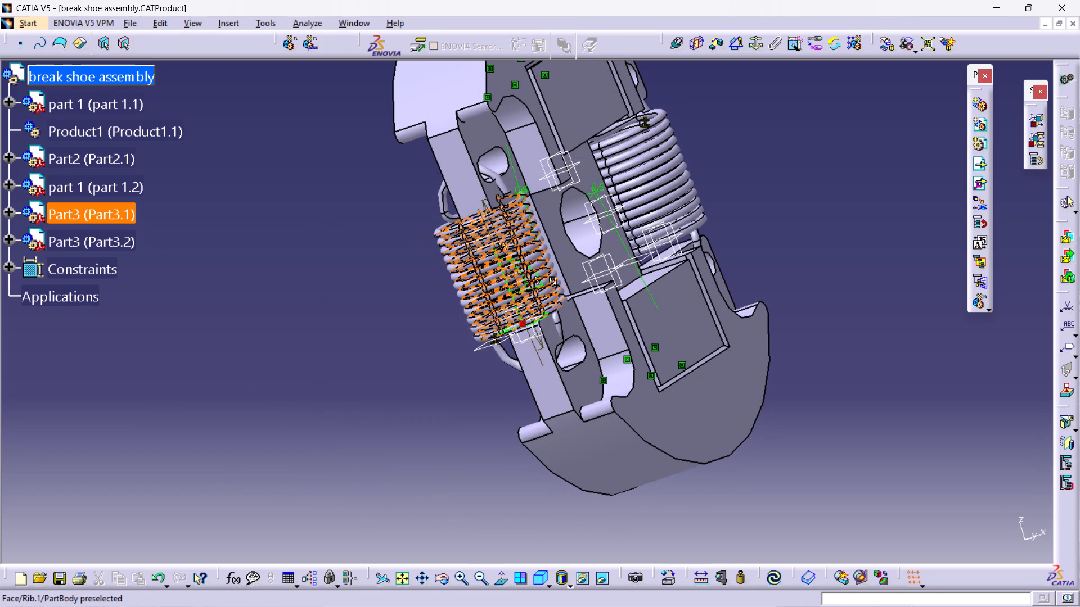
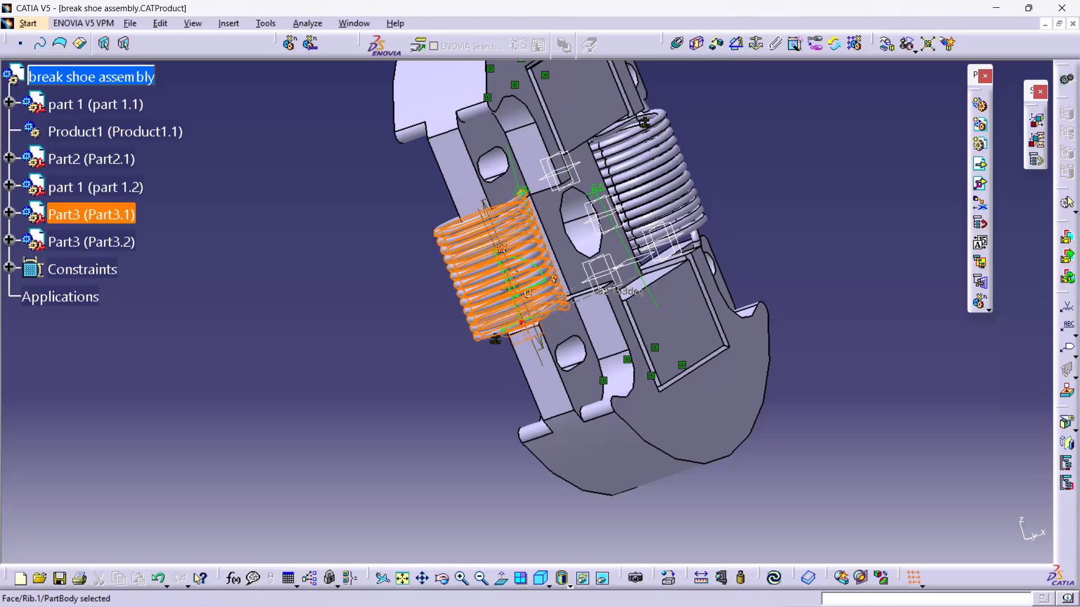
Undo the last rotation of the spring Part3 (Part3.1).
key("ctrl+z")
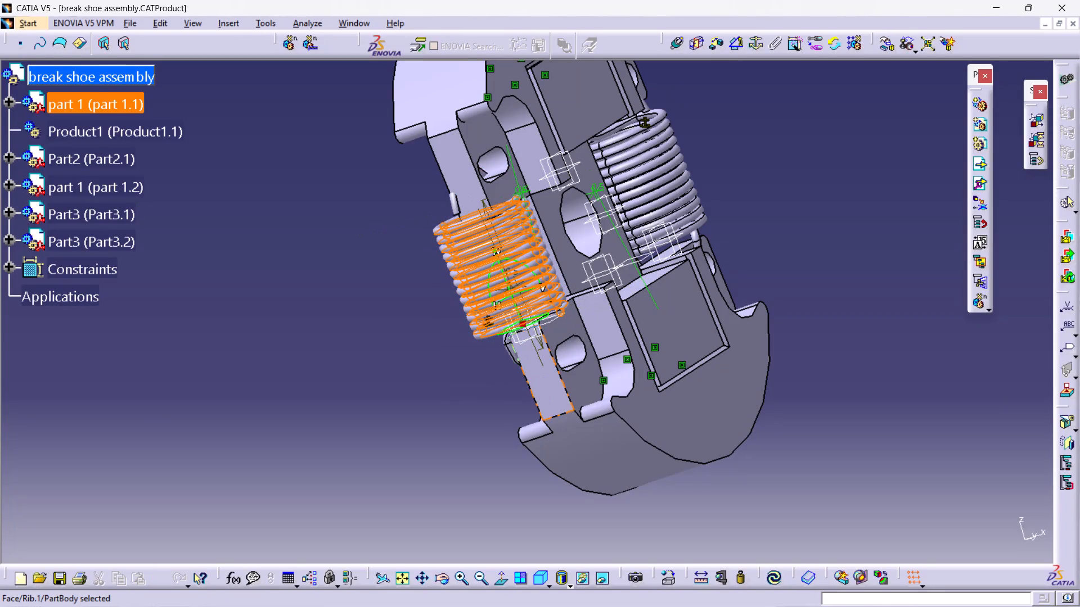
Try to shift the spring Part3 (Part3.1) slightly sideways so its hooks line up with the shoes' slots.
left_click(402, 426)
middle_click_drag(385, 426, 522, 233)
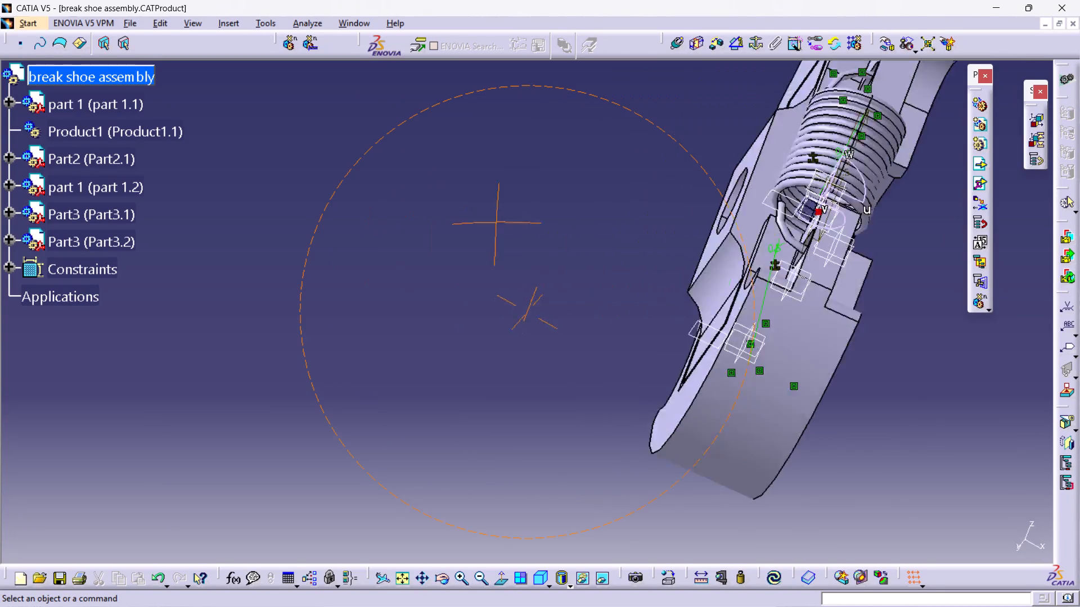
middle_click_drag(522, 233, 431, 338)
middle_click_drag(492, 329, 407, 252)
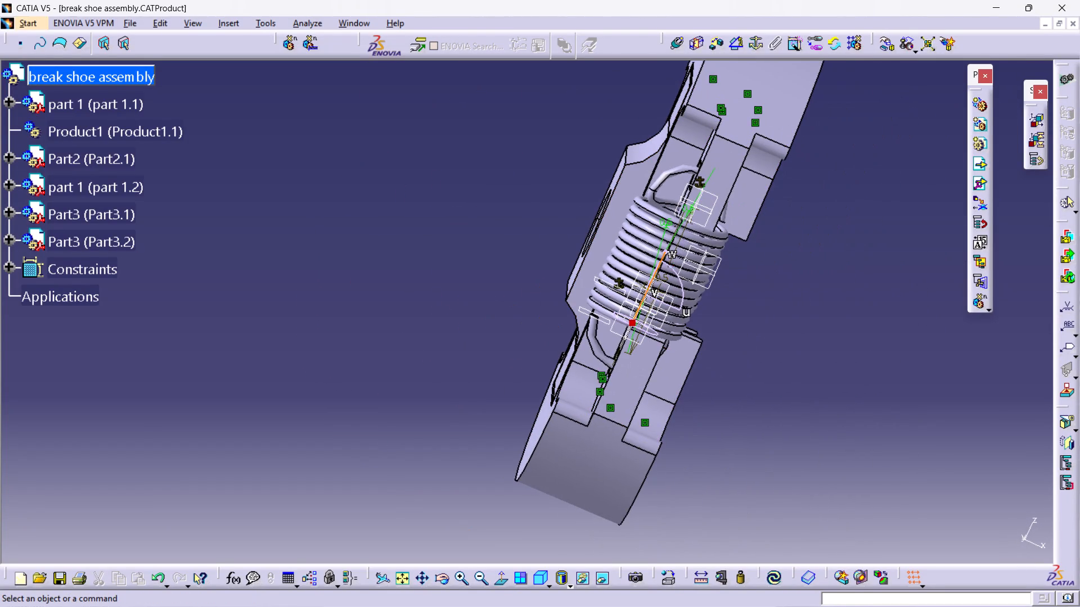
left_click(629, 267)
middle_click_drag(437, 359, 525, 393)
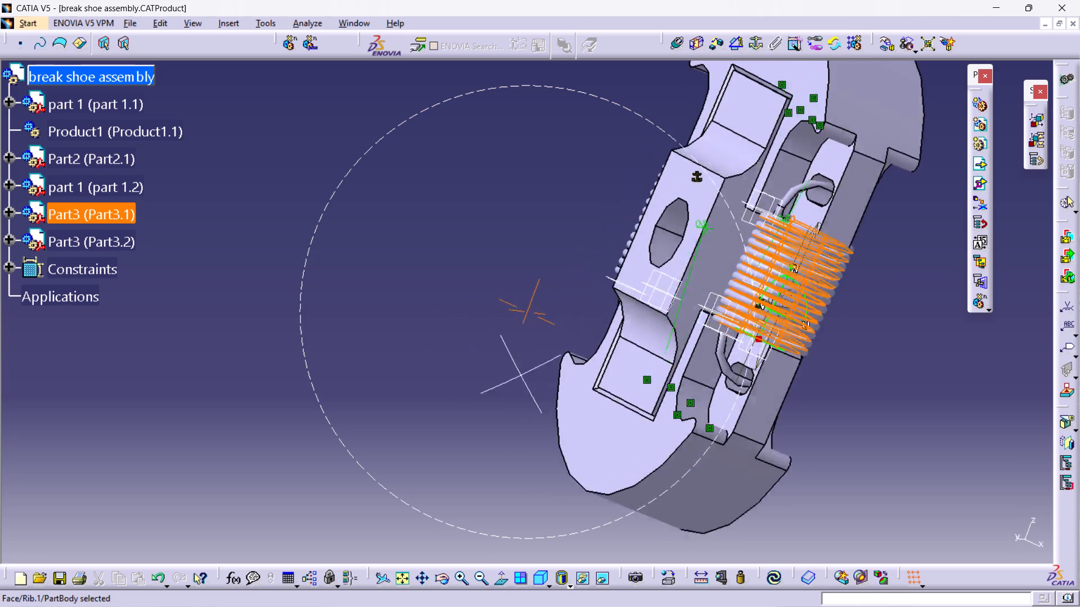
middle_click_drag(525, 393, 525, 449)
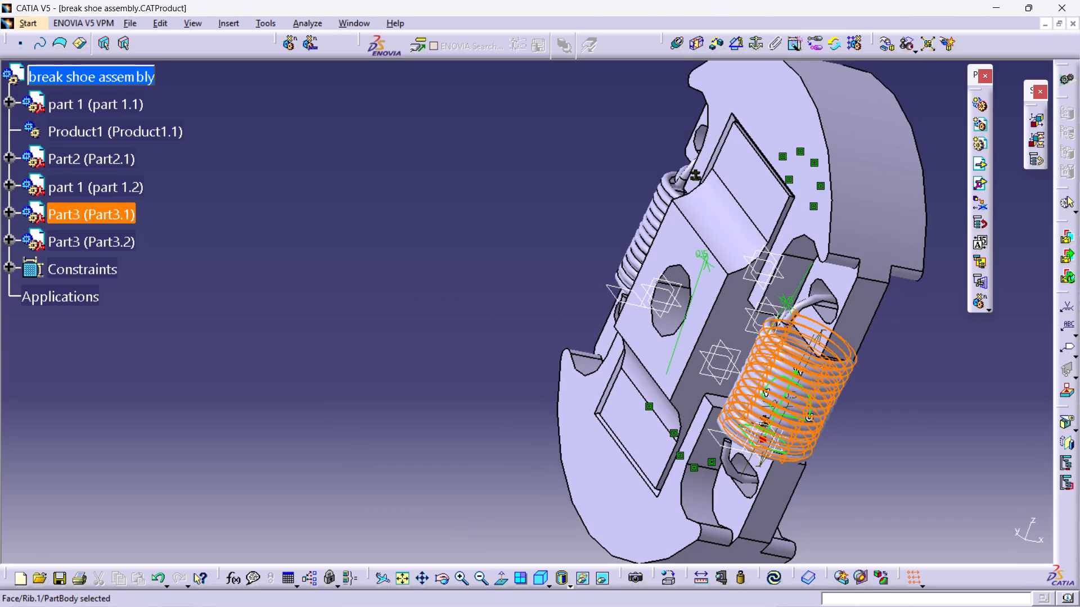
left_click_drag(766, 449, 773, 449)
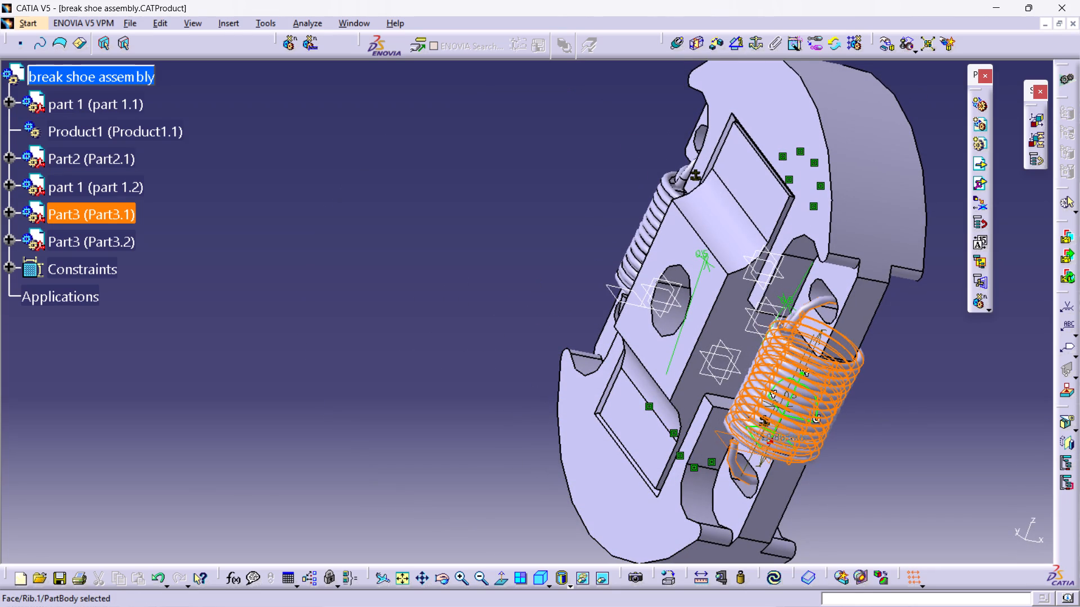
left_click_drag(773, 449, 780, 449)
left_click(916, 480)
Examine how both springs and their hooks sit in the slots of the two brake shoes.
middle_click_drag(938, 472, 769, 440, "ctrl")
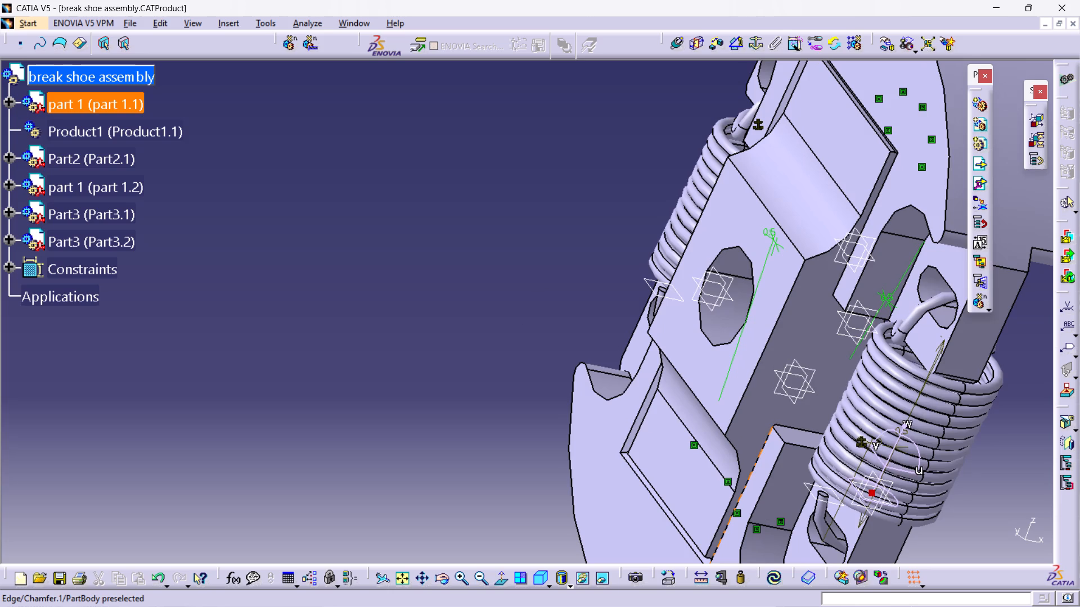
middle_click_drag(746, 398, 762, 482, "ctrl")
middle_click_drag(837, 472, 529, 387)
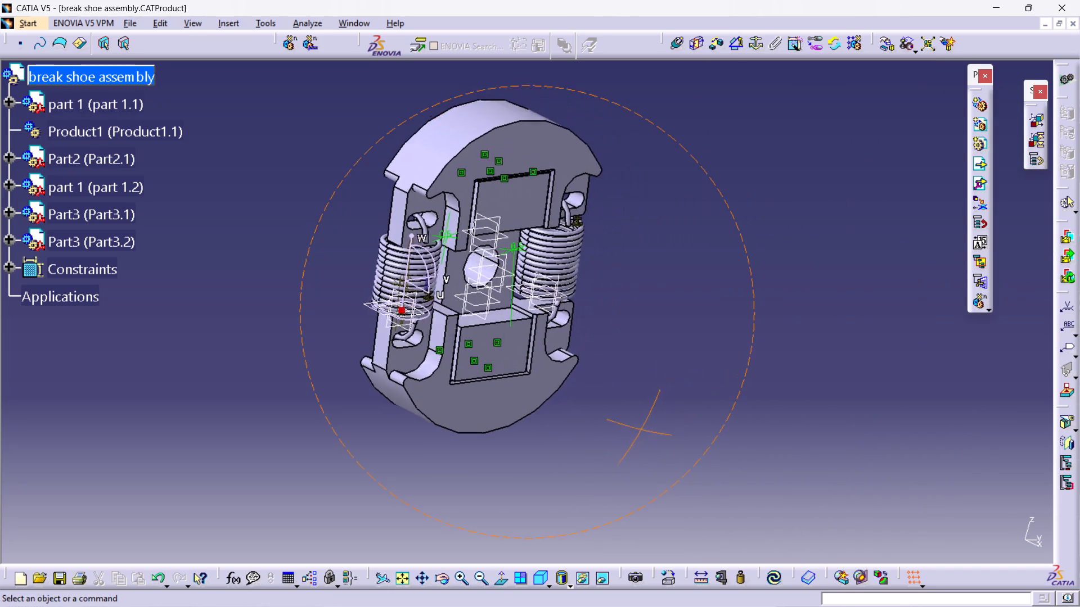
middle_click_drag(529, 387, 344, 320)
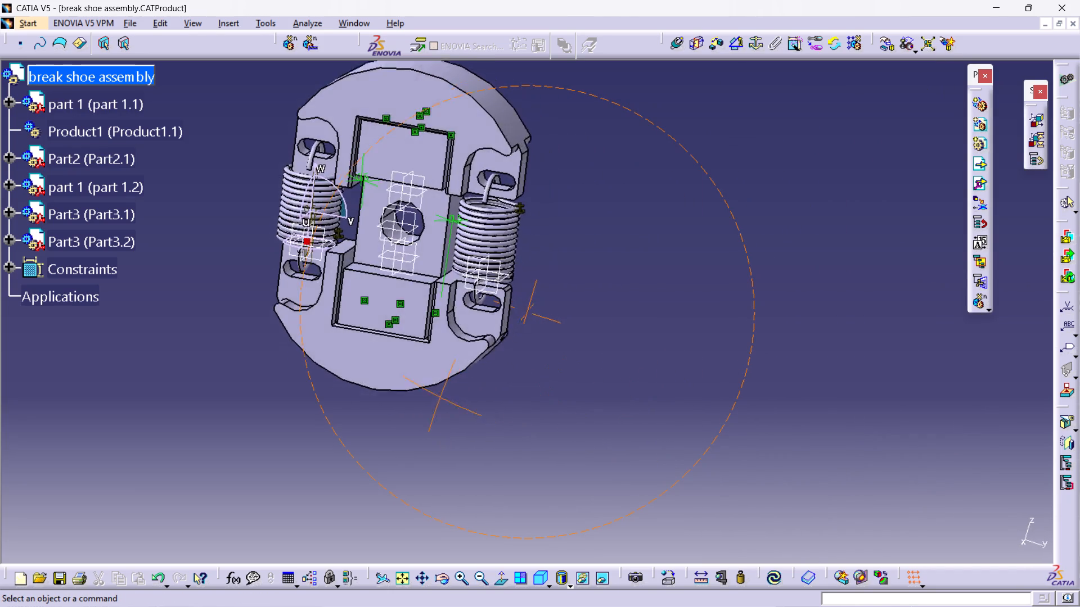
middle_click_drag(344, 320, 425, 319)
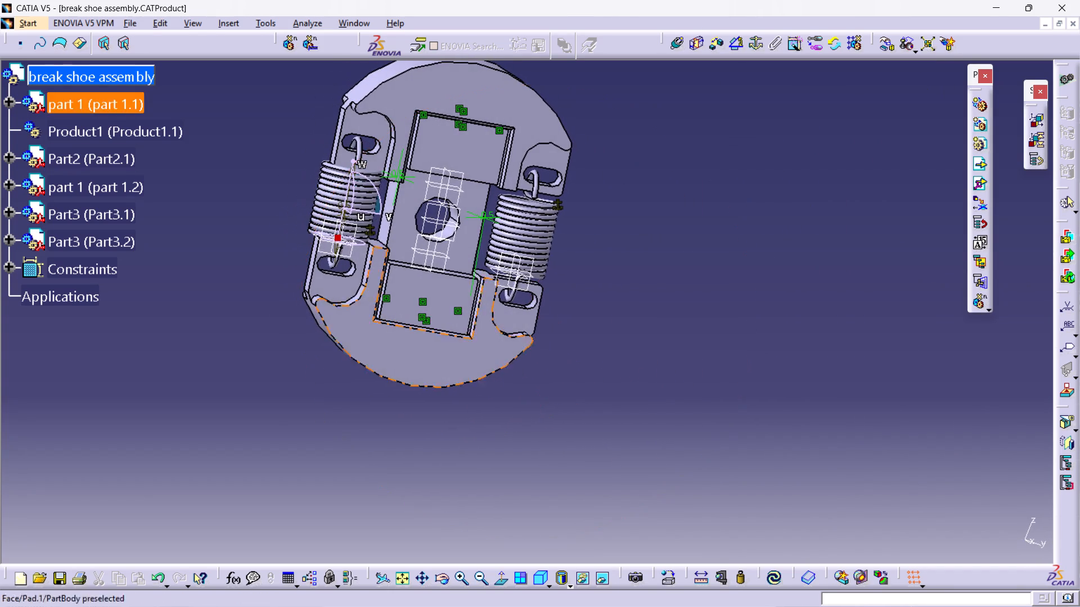
middle_click_drag(358, 372, 352, 373)
middle_click_drag(352, 373, 317, 334)
scroll(352, 373, "up", 1, "ctrl")
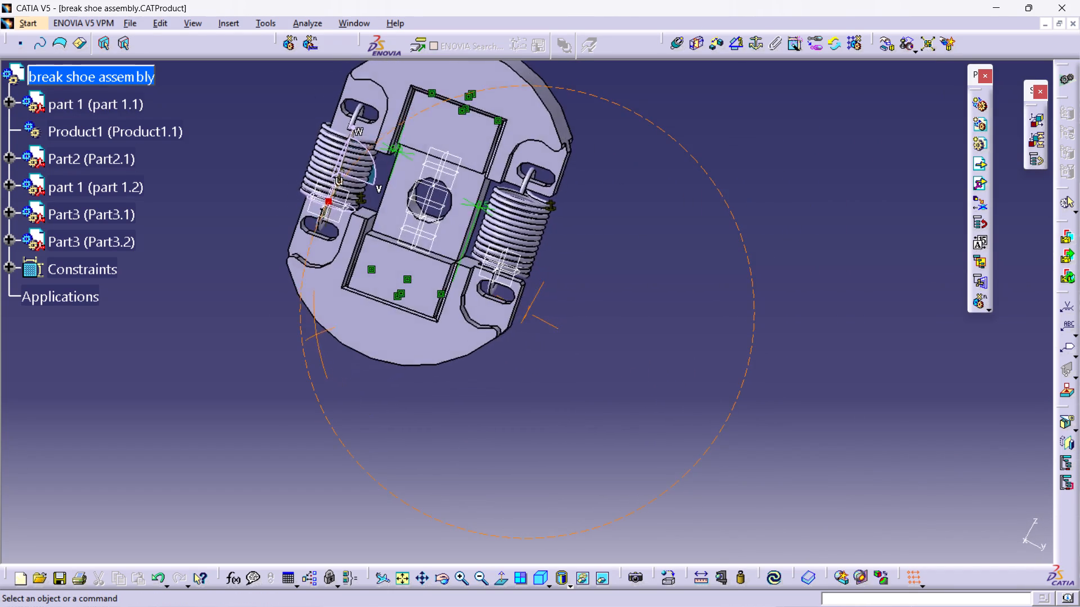
middle_click_drag(317, 334, 331, 370)
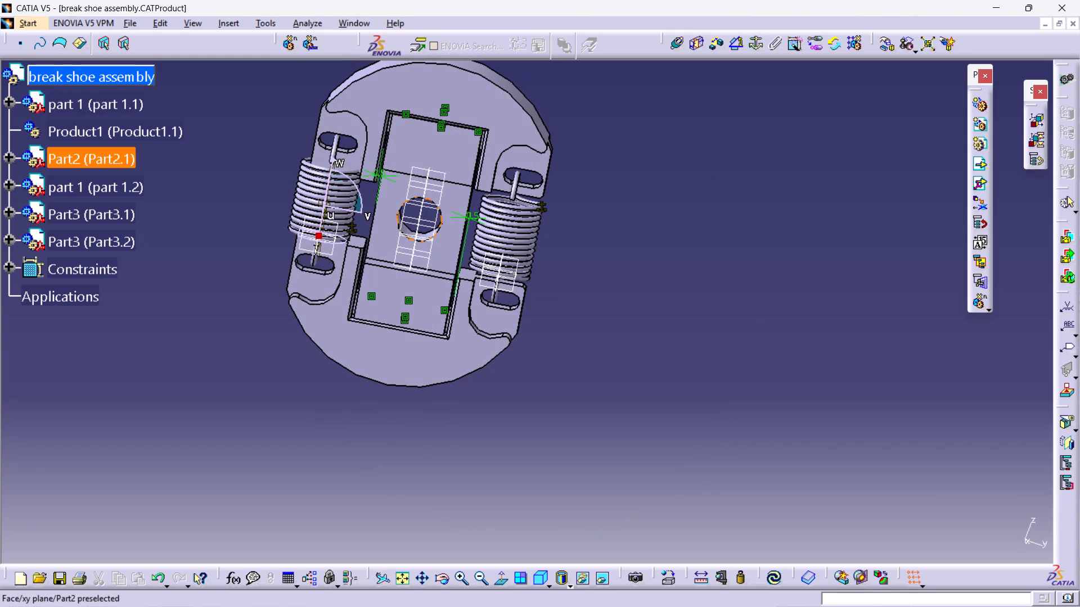
Undo the spring placements and the upper shoe's constraints back past its 0.5 offset to Part2, leaving part 1 (part 1.2) separated.
key("ctrl+z")
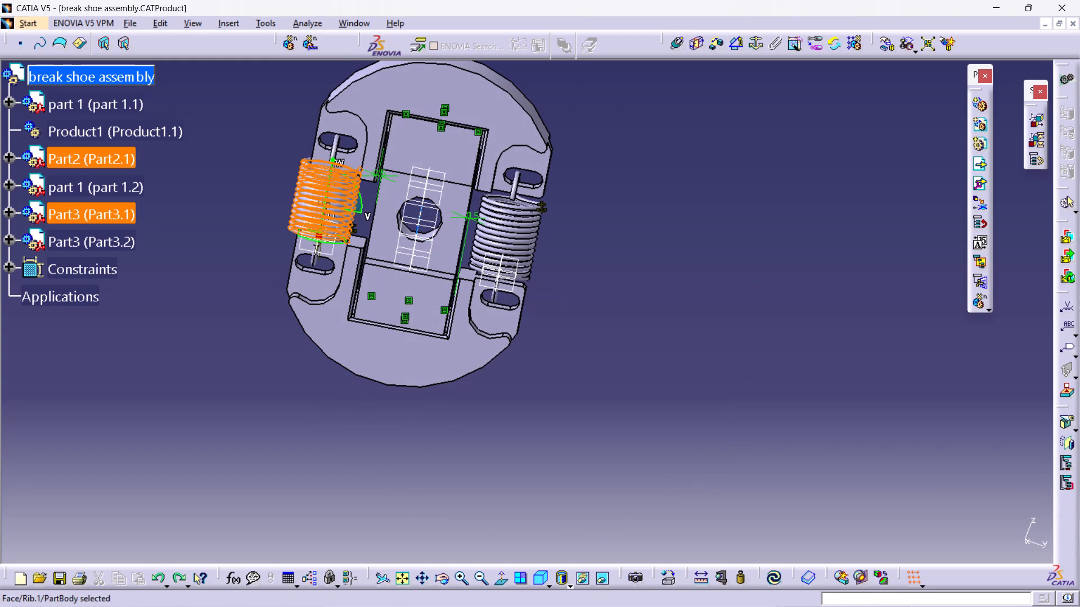
key("ctrl+z")
key("ctrl+z")
key("ctrl+z")
key("ctrl+z")
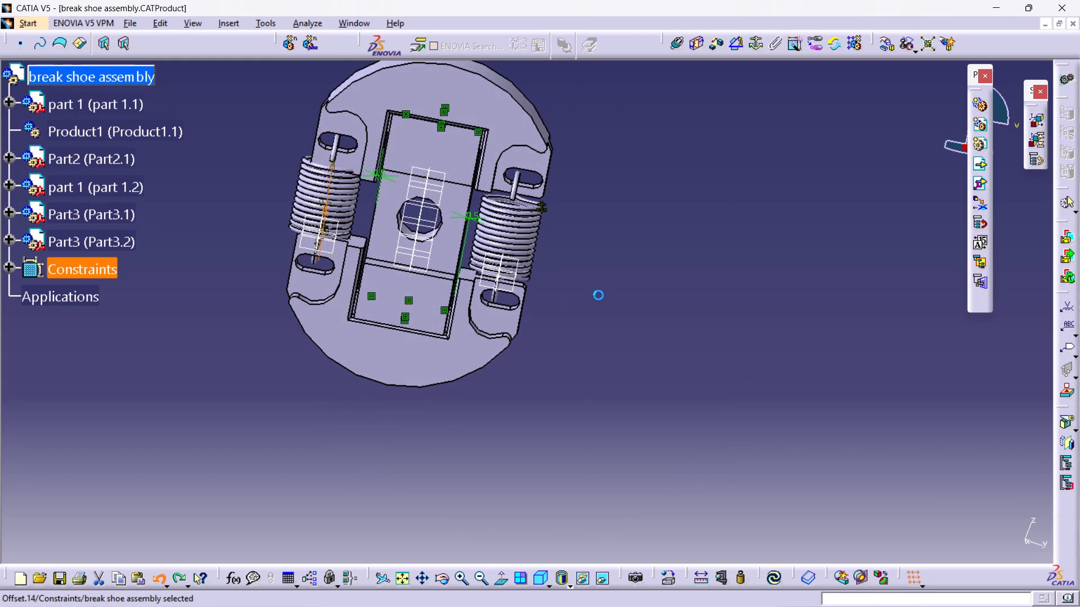
key("ctrl+z")
key("ctrl+z")
key("ctrl+z")
key("ctrl+z")
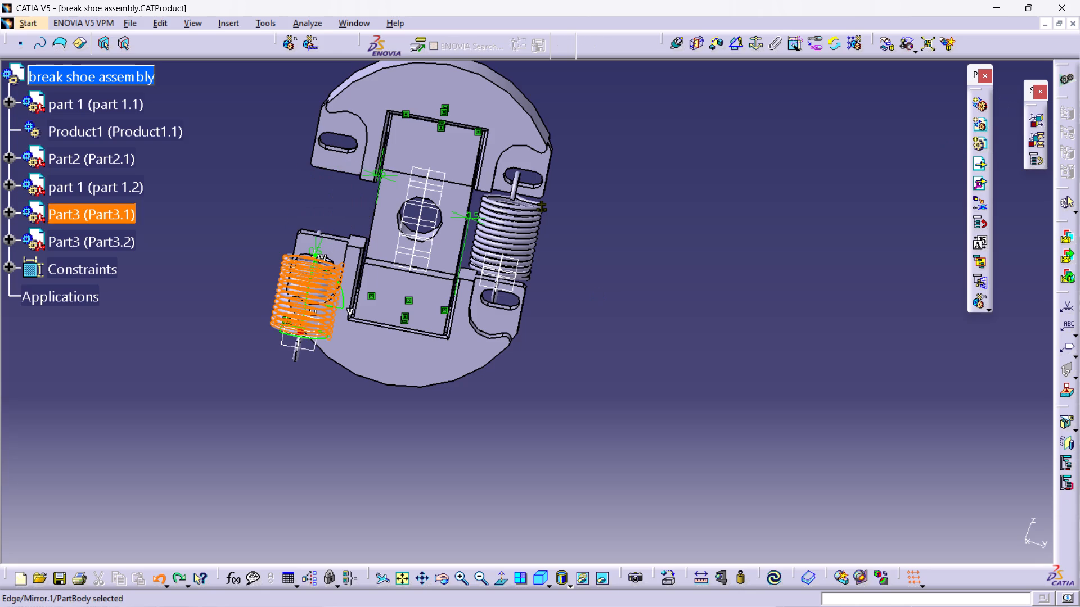
key("ctrl+z")
key("ctrl+z")
key("ctrl+z")
key("ctrl+z")
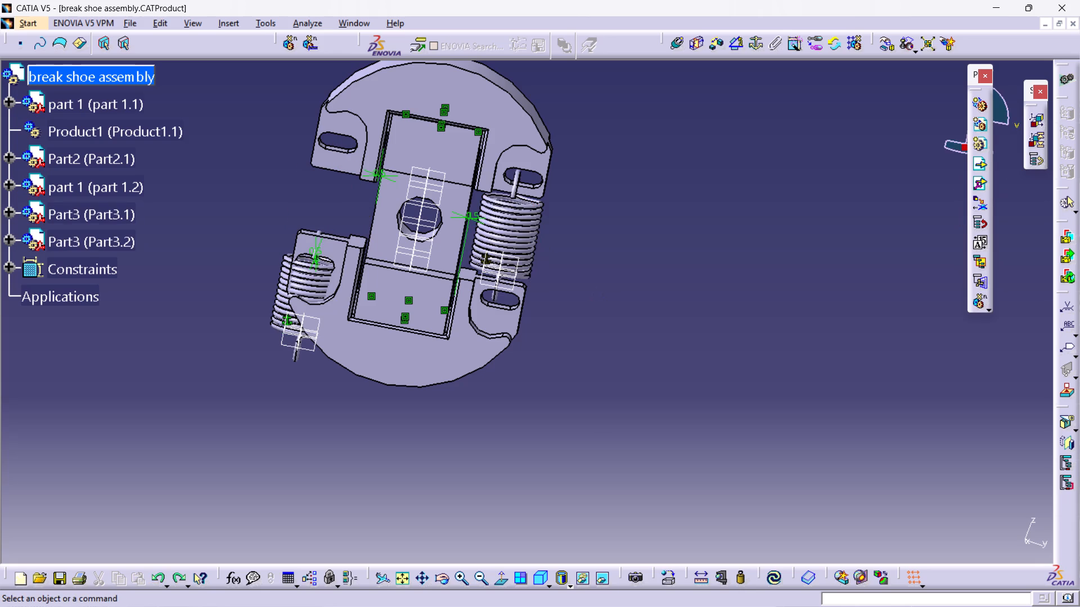
key("ctrl+z")
key("ctrl+z")
key("ctrl+z")
key("ctrl+z")
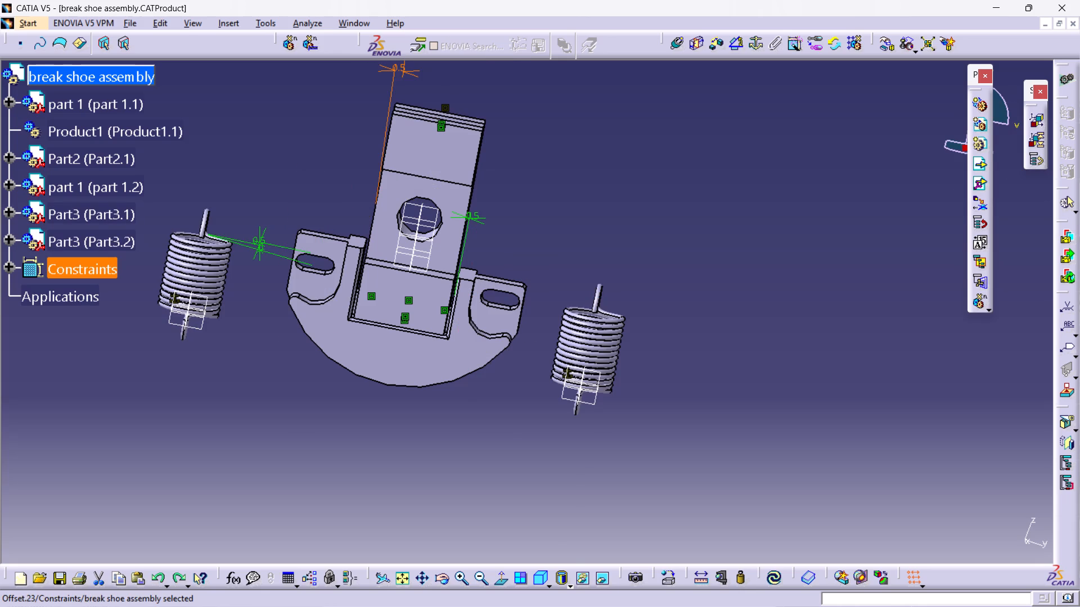
middle_click_drag(601, 269, 605, 499)
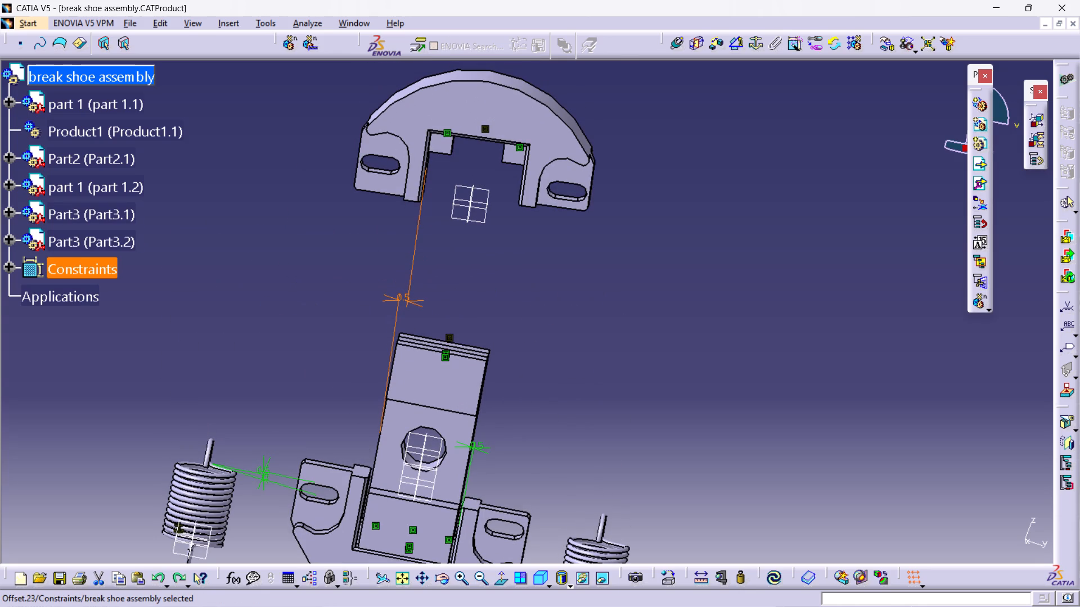
key("ctrl+z")
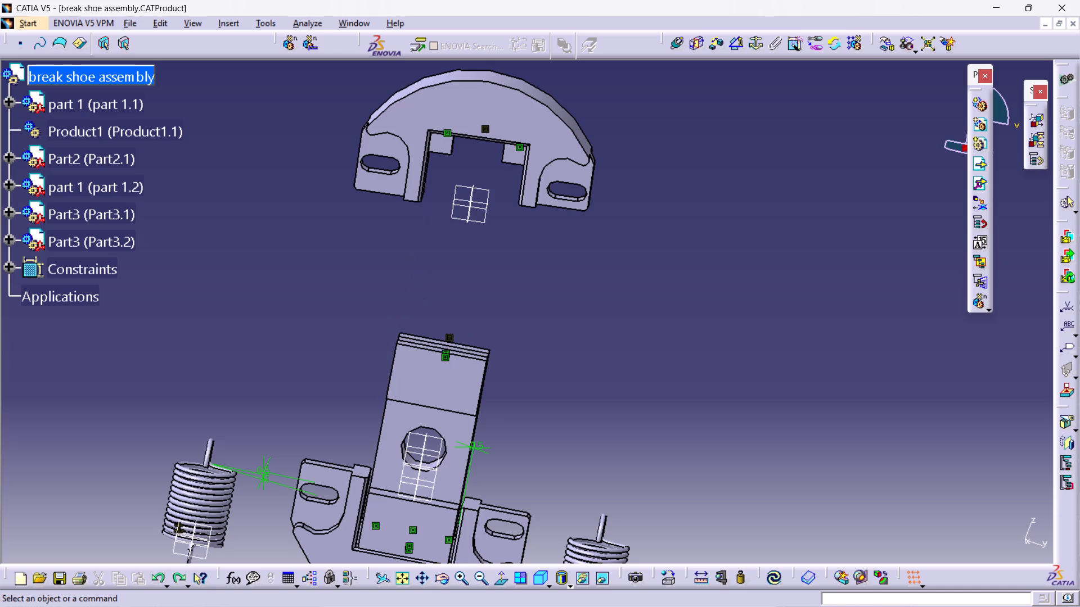
Rotate the detached upper shoe, part 1 (part 1.2), about half a turn around its vertical axis.
left_click(558, 157, "ctrl")
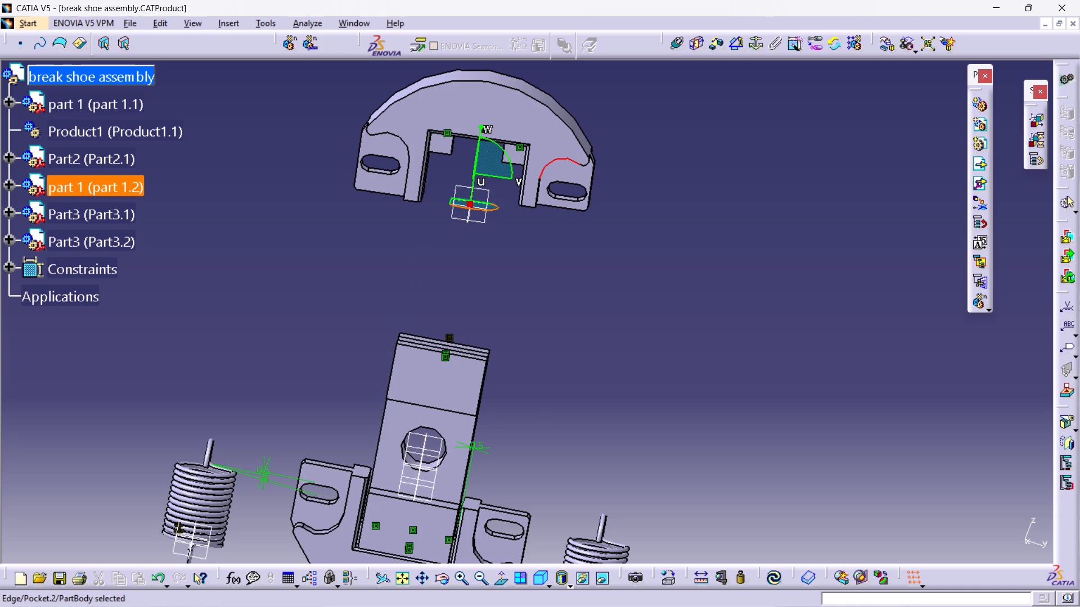
left_click_drag(498, 210, 116, 172)
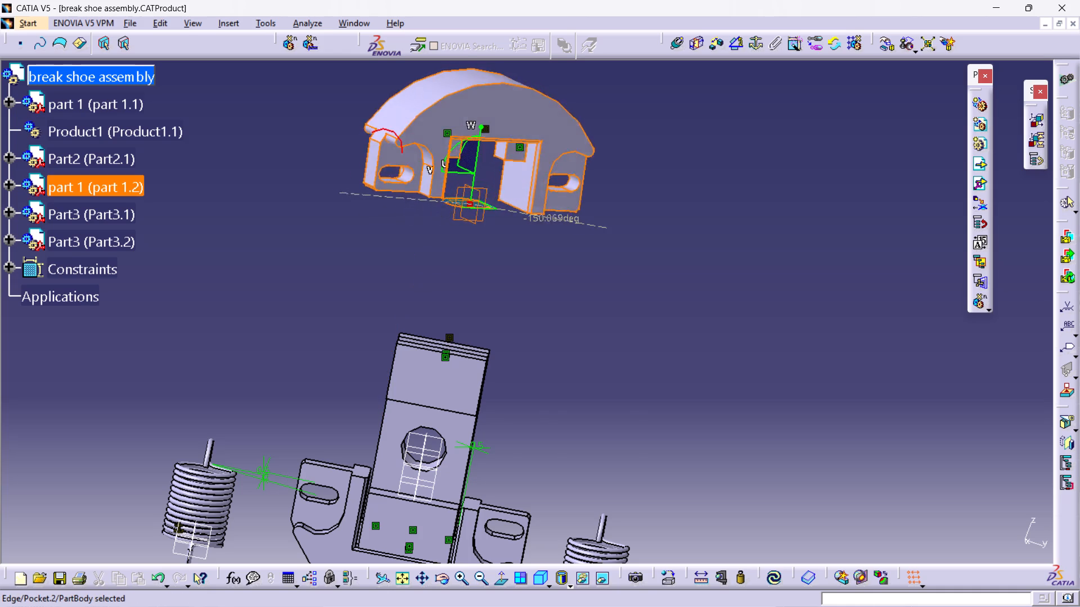
left_click_drag(116, 172, 110, 134)
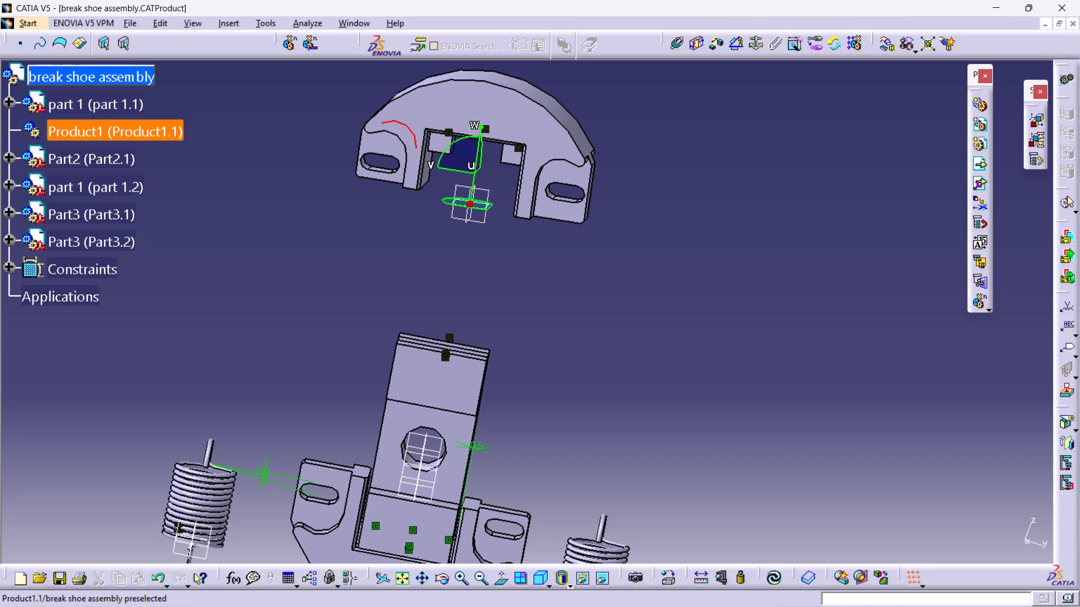
left_click(184, 179)
Delete the three surface contact constraints between the upper shoe, part 1 (part 1.2), and Part2.
right_click(449, 132)
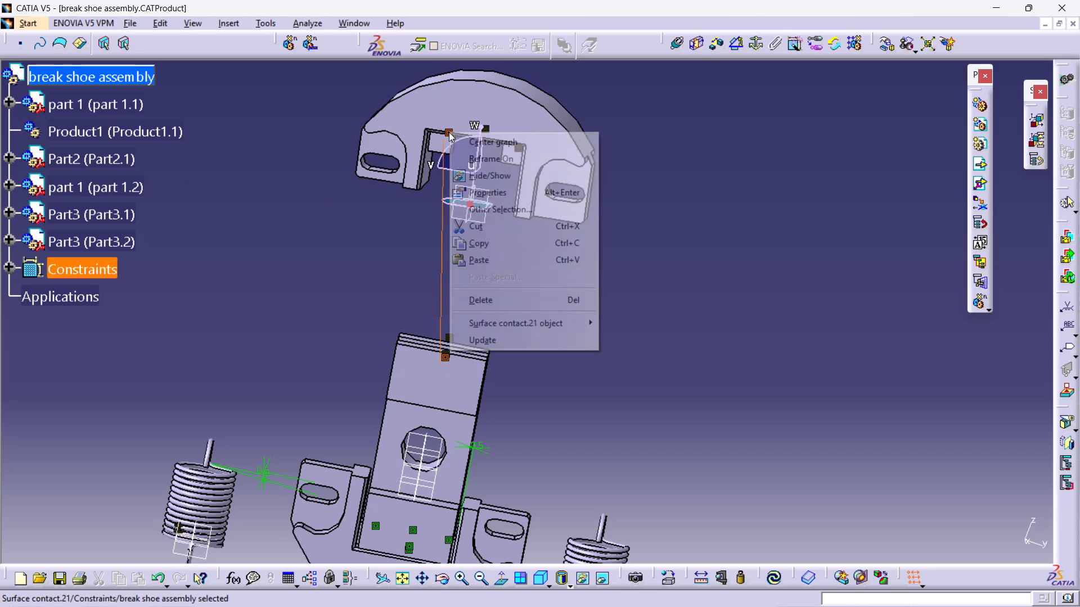
left_click(529, 298)
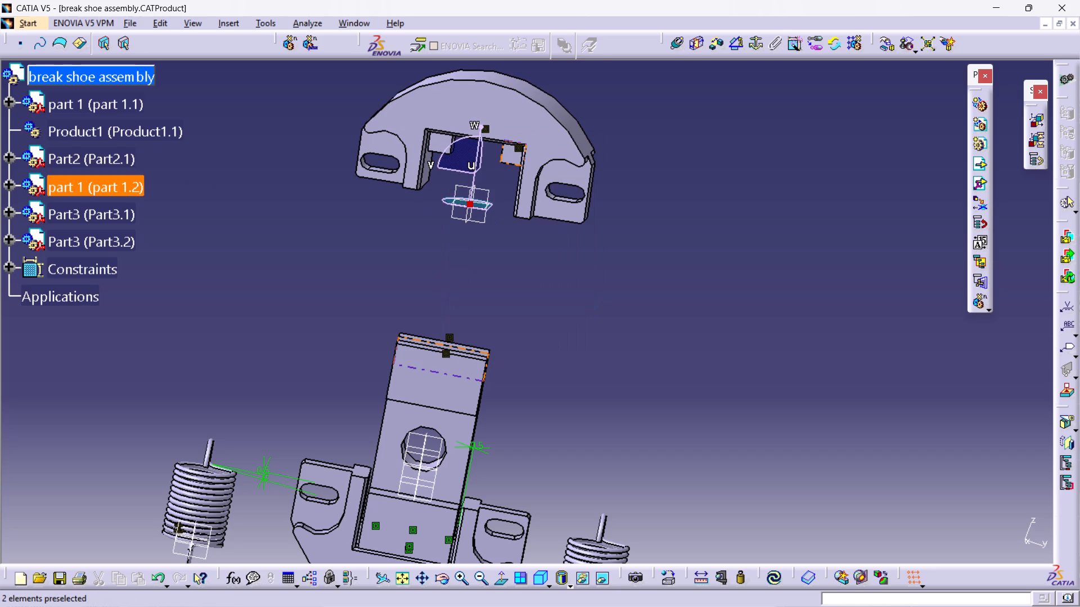
right_click(520, 148)
left_click(625, 315)
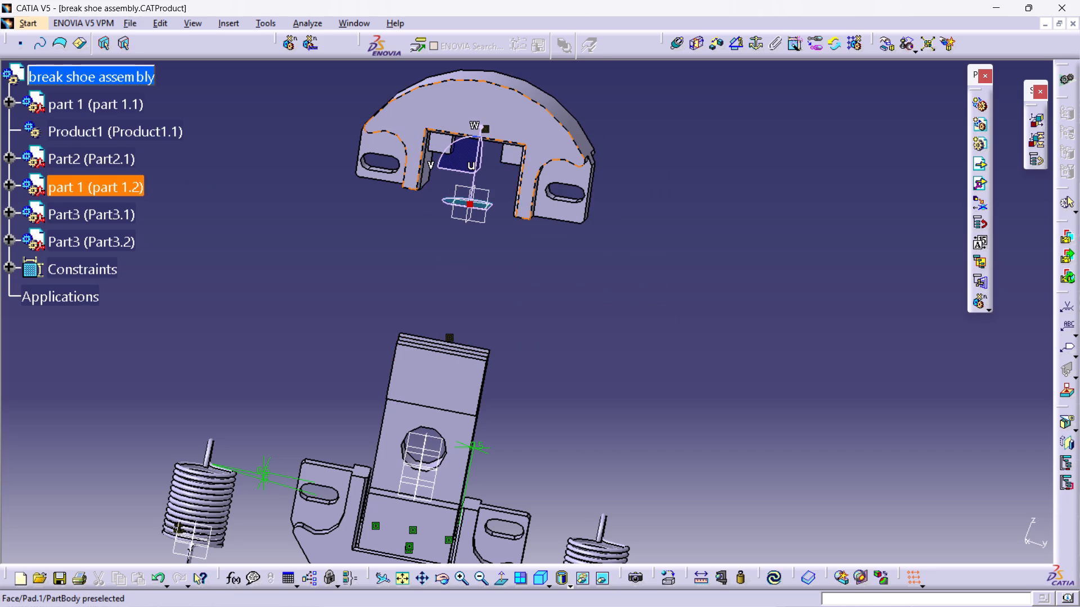
right_click(487, 129)
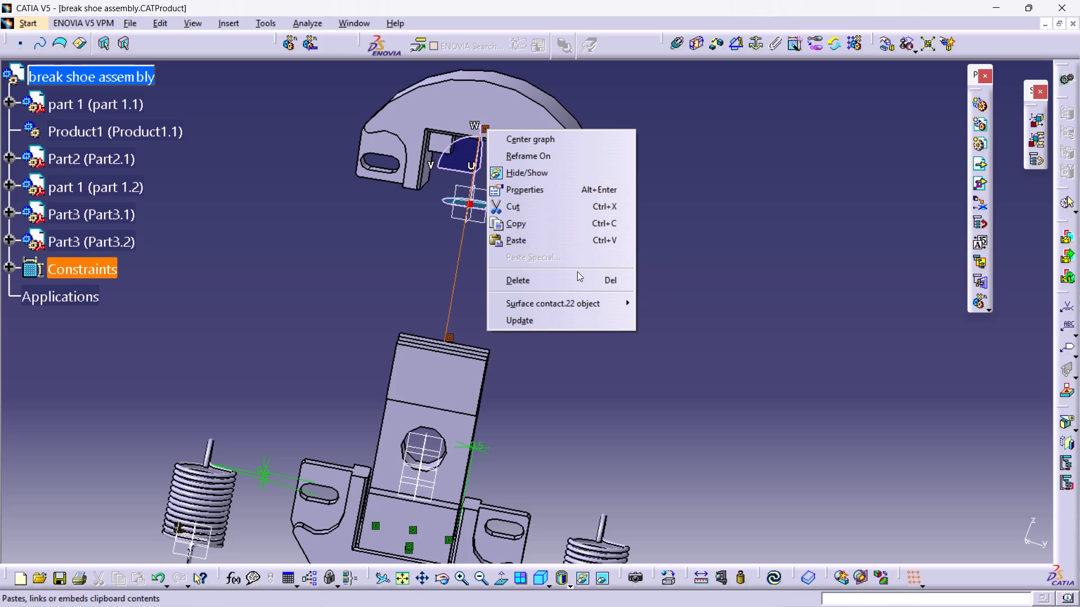
left_click(577, 274)
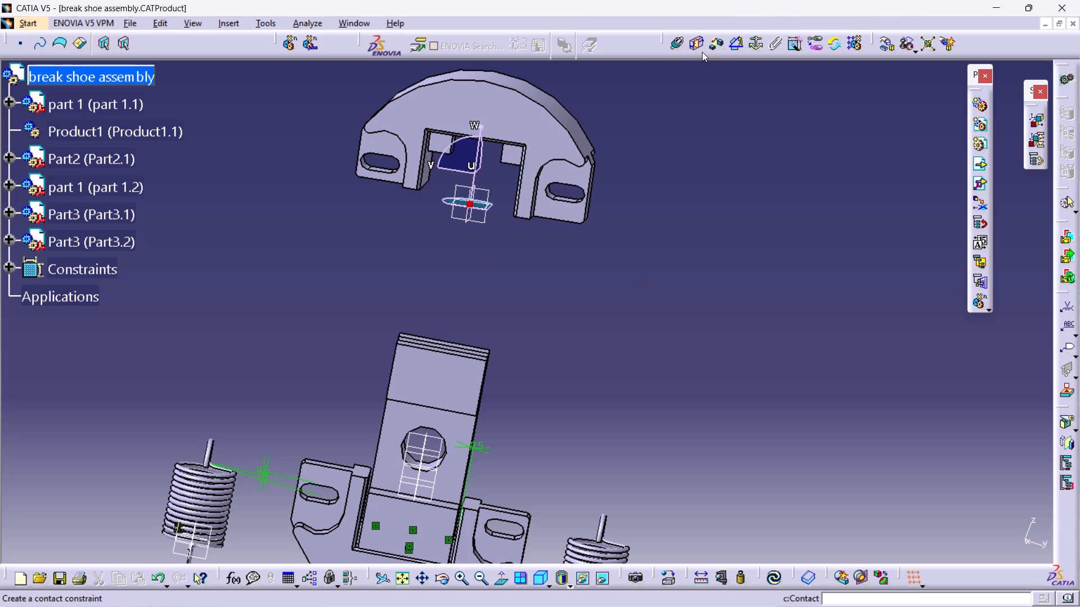
Add a contact constraint between a small square face in part 1.2's recess and the inner wall of Part2's end slot.
left_click(700, 40)
left_click(507, 157)
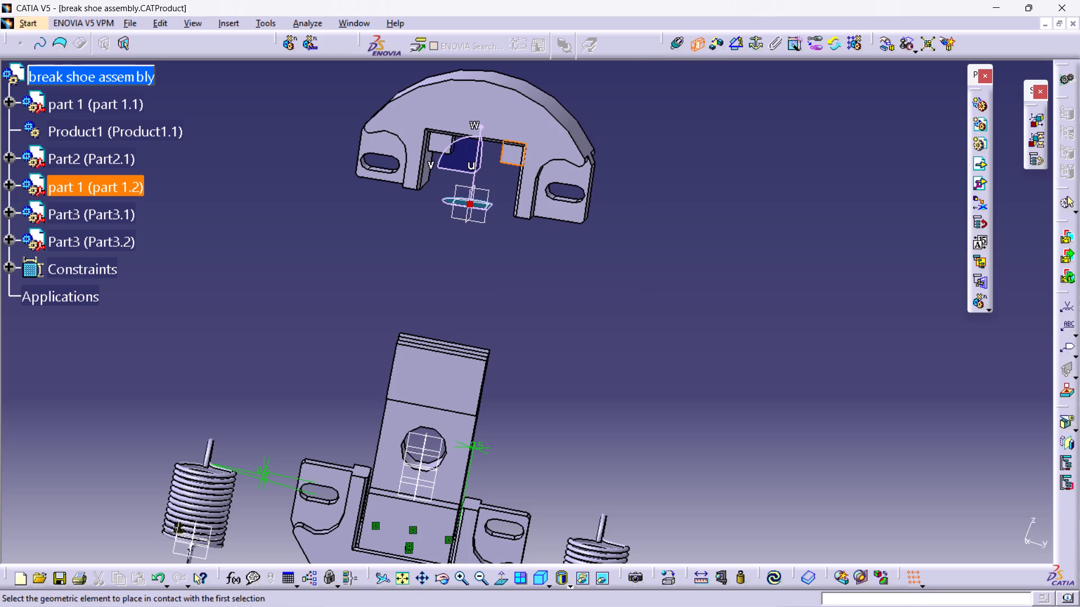
middle_click_drag(731, 303, 393, 347)
middle_click_drag(499, 411, 340, 382)
middle_click_drag(454, 409, 458, 418)
middle_click_drag(460, 422, 377, 362, "ctrl")
scroll(377, 362, "up", 1, "ctrl")
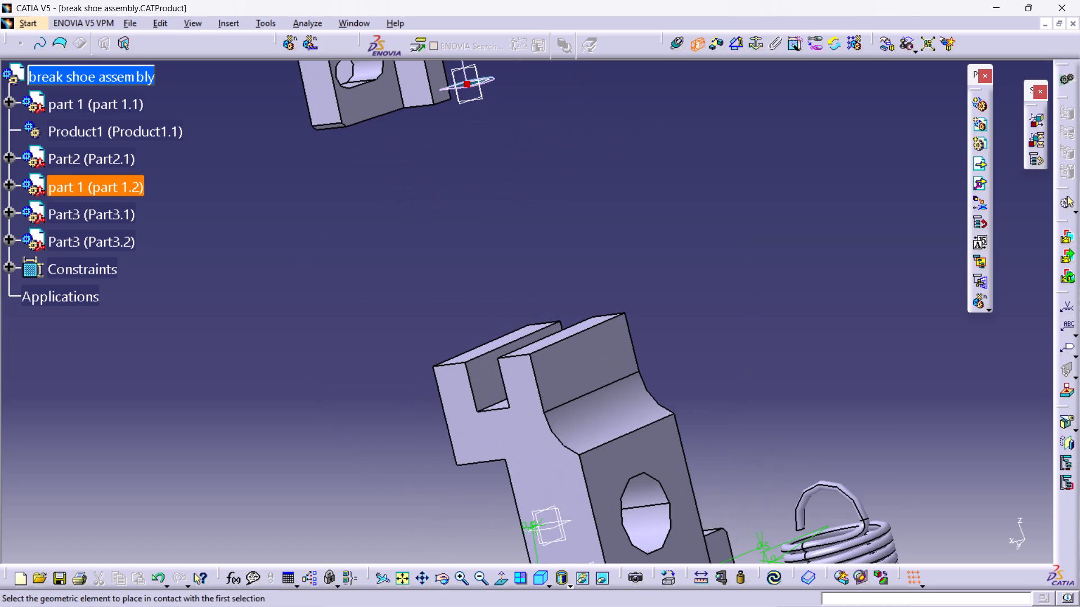
left_click(482, 377)
middle_click_drag(320, 433, 455, 351)
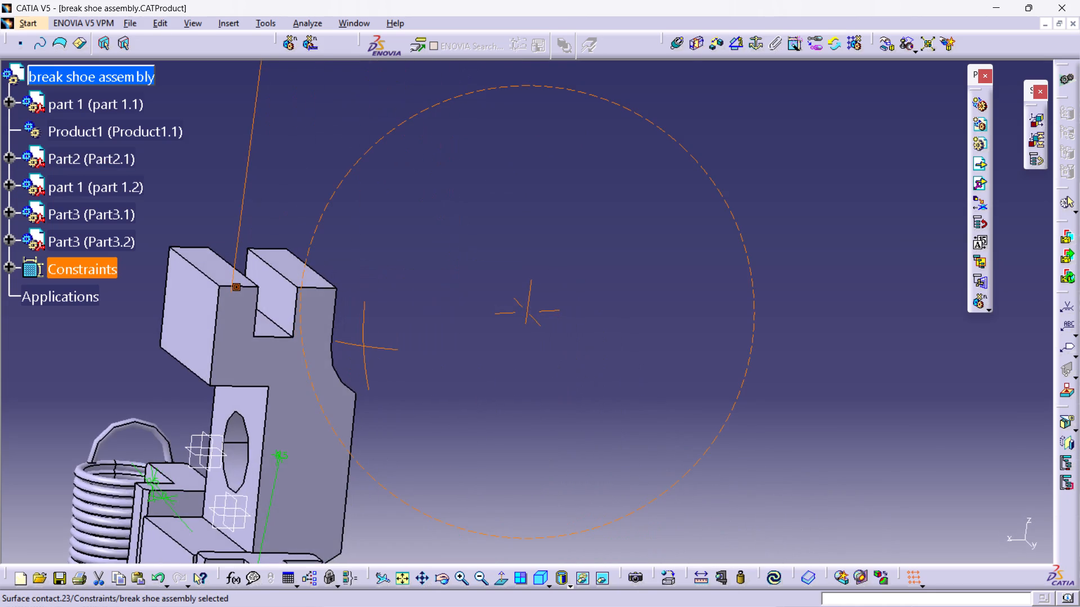
middle_click_drag(455, 351, 678, 336)
middle_click_drag(602, 257, 598, 329, "ctrl")
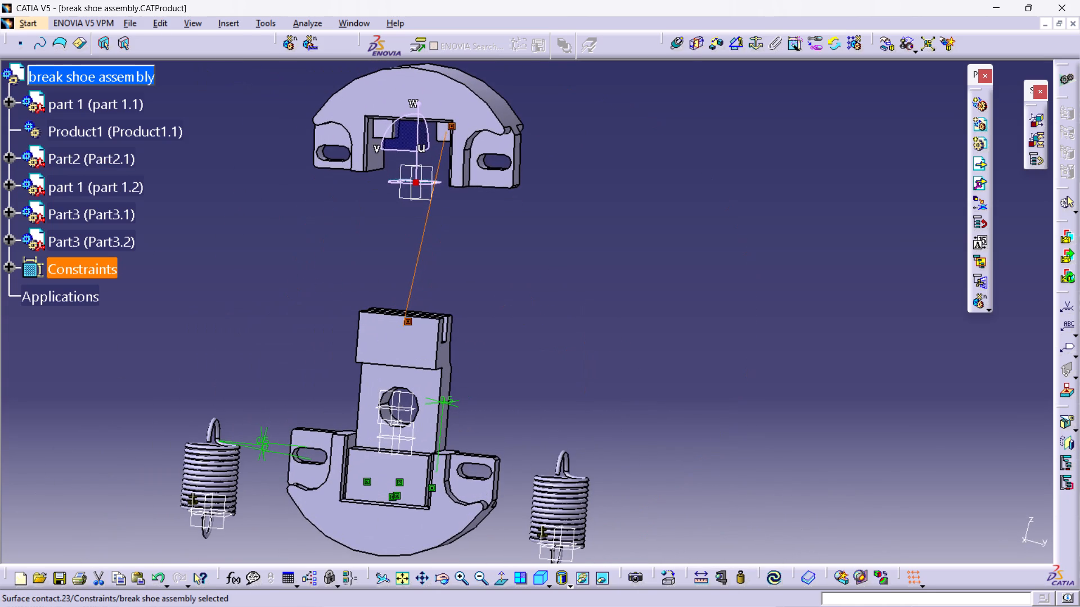
Add a contact constraint between the other small square face in part 1.2's recess and the opposite inner wall of Part2's end slot.
left_click(699, 47)
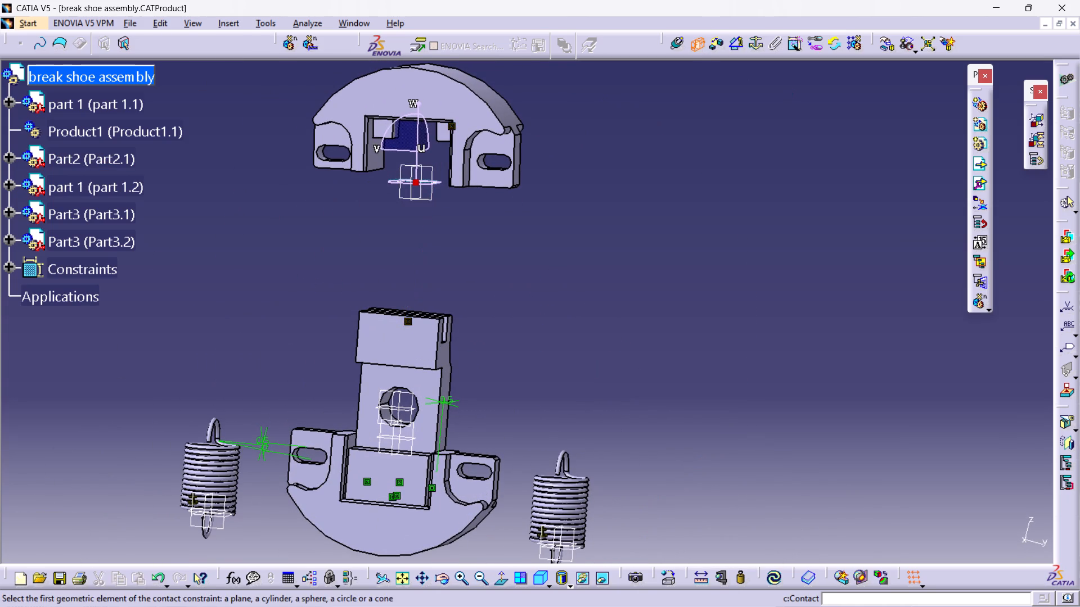
middle_click_drag(793, 96, 465, 221)
middle_click_drag(467, 221, 483, 211, "ctrl")
middle_click_drag(496, 202, 728, 269, "ctrl")
middle_click_drag(697, 252, 793, 242)
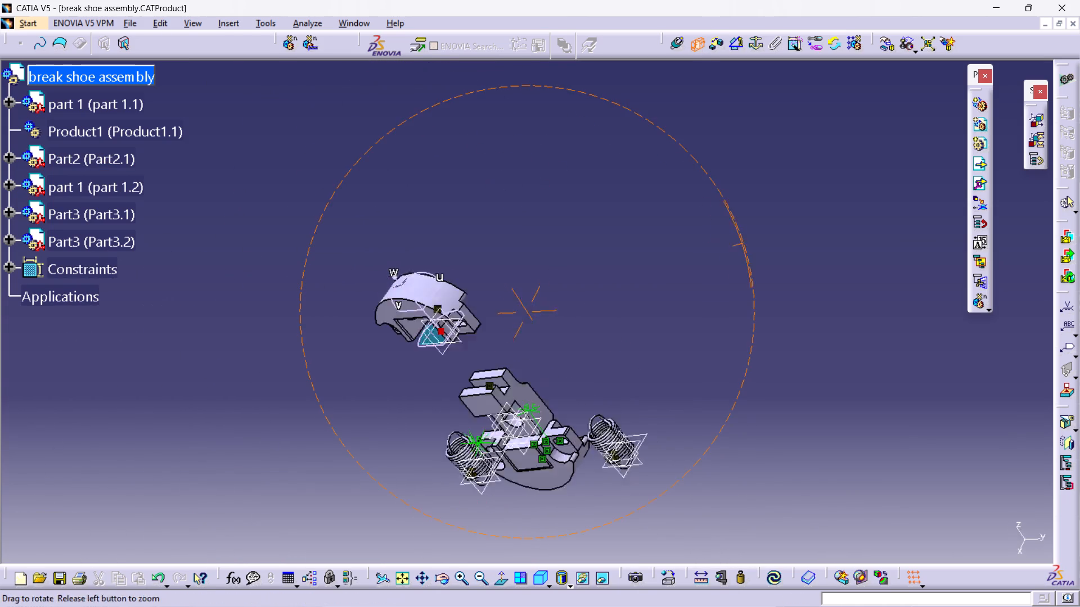
middle_click_drag(793, 242, 559, 351)
middle_click_drag(623, 380, 512, 297, "ctrl")
left_click(575, 206)
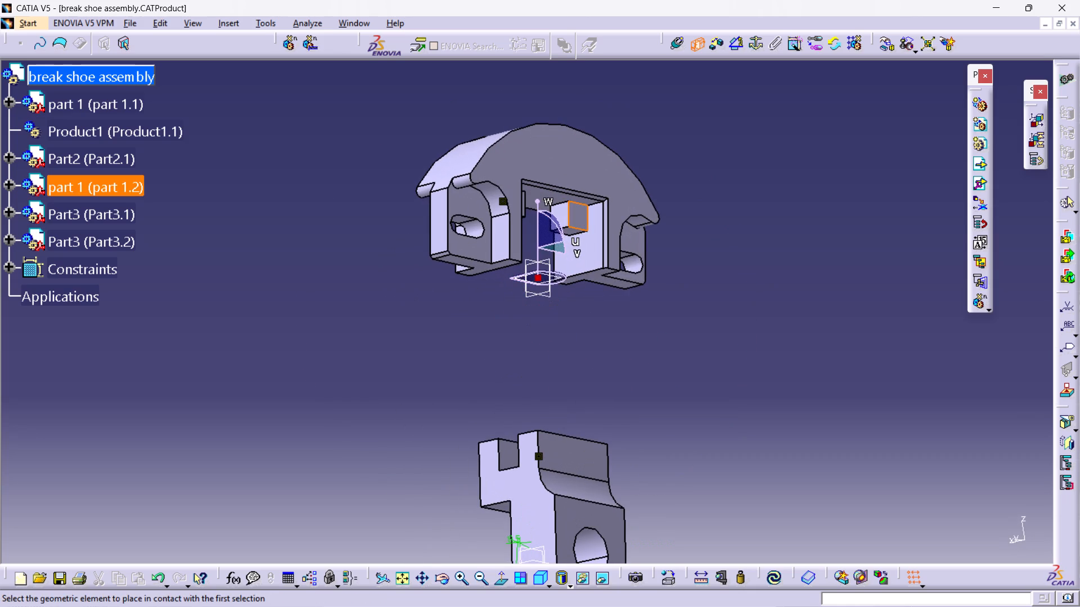
middle_click_drag(442, 418, 726, 402)
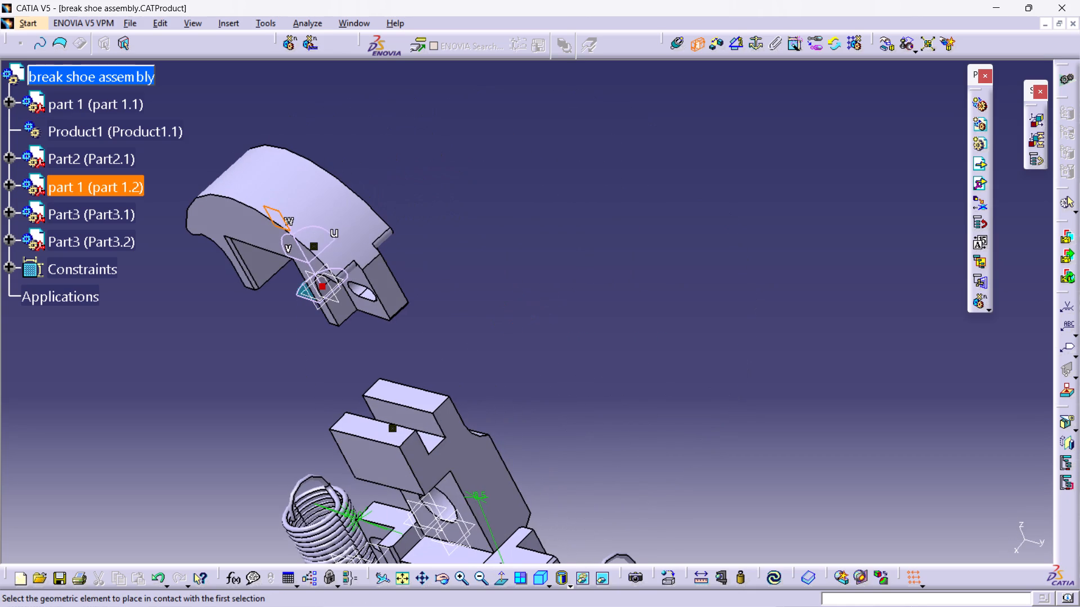
left_click(419, 420)
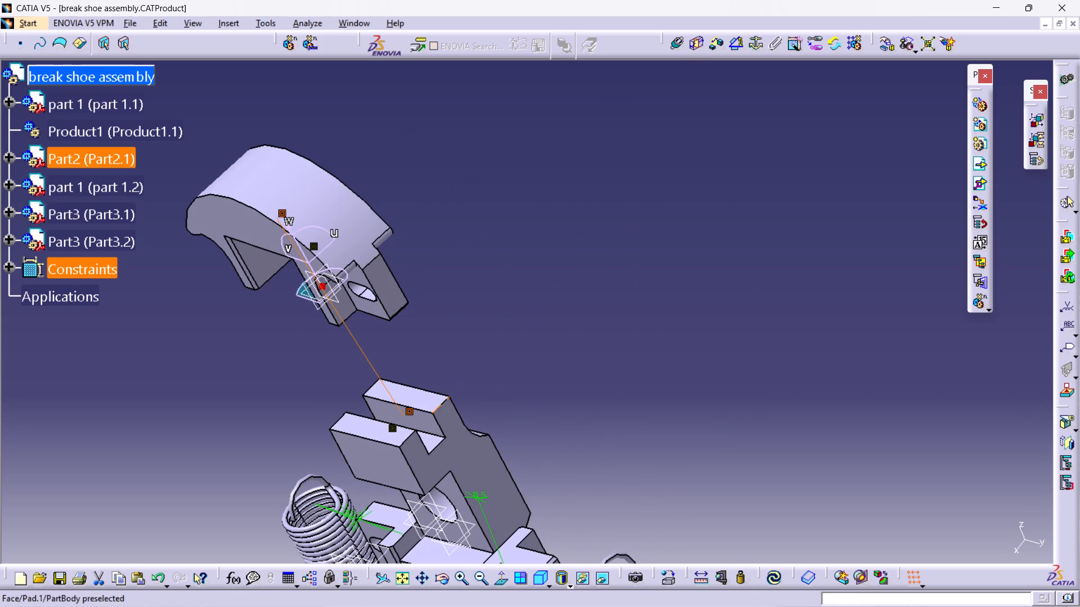
Add a contact constraint between Part2's free end face and the floor of part 1.2's recess.
left_click(694, 45)
left_click(366, 437)
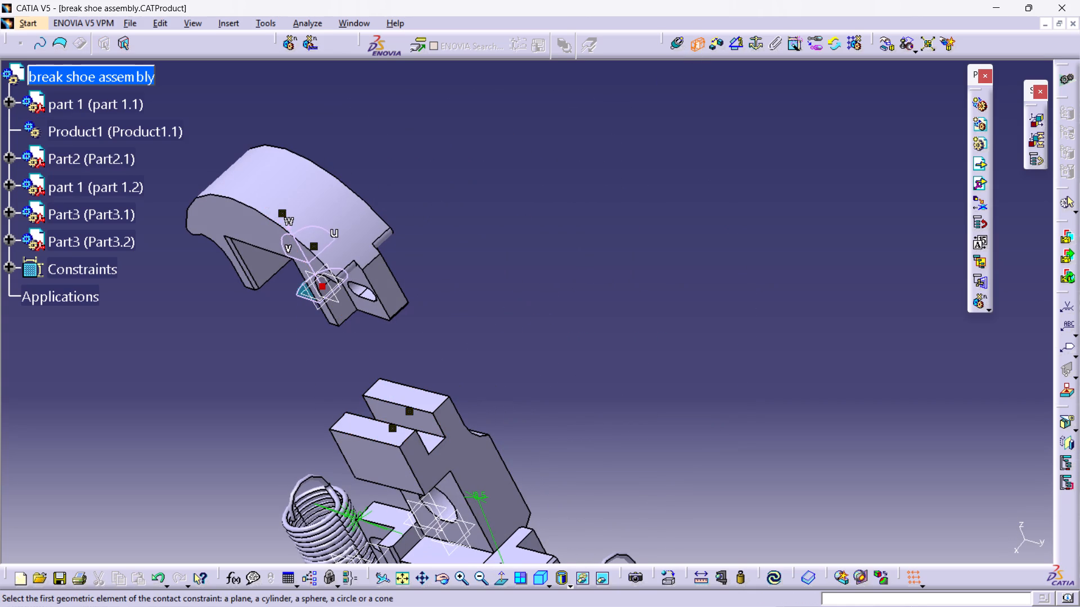
left_click(368, 431)
middle_click_drag(241, 414, 417, 185)
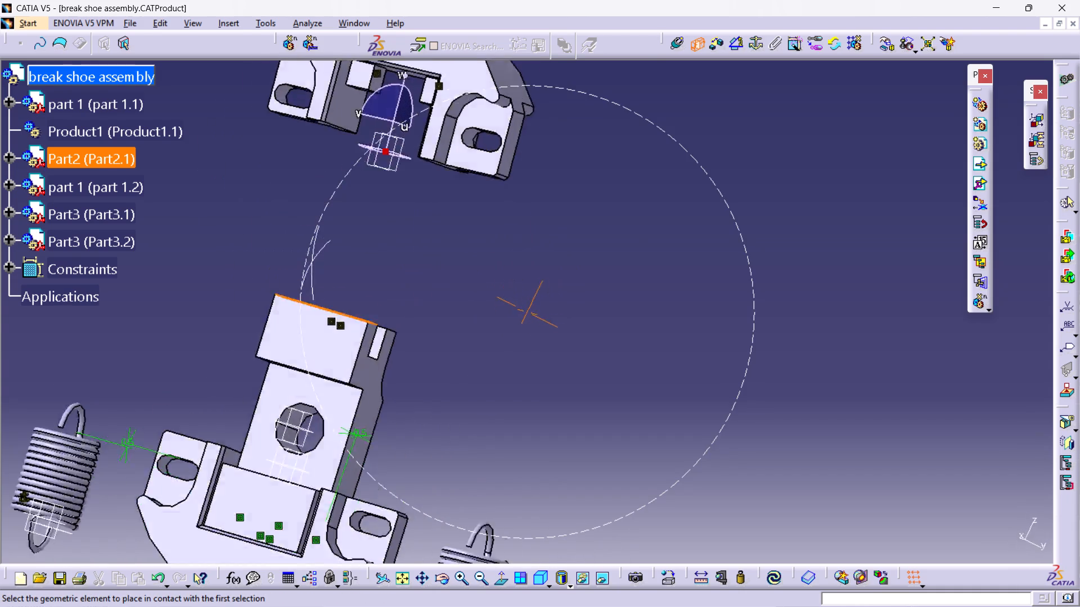
middle_click_drag(417, 185, 694, 463)
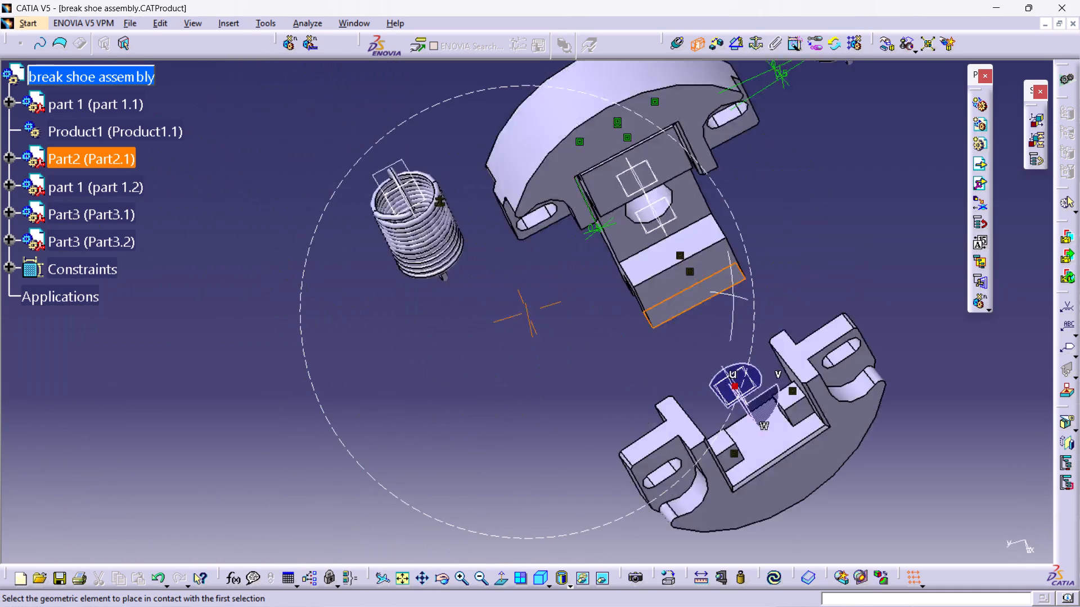
middle_click_drag(694, 463, 718, 493)
left_click(713, 419)
Add a 0.5 mm offset constraint between Part2's long side face and the adjacent inner side wall of part 1.2's recess.
middle_click_drag(861, 437, 620, 285)
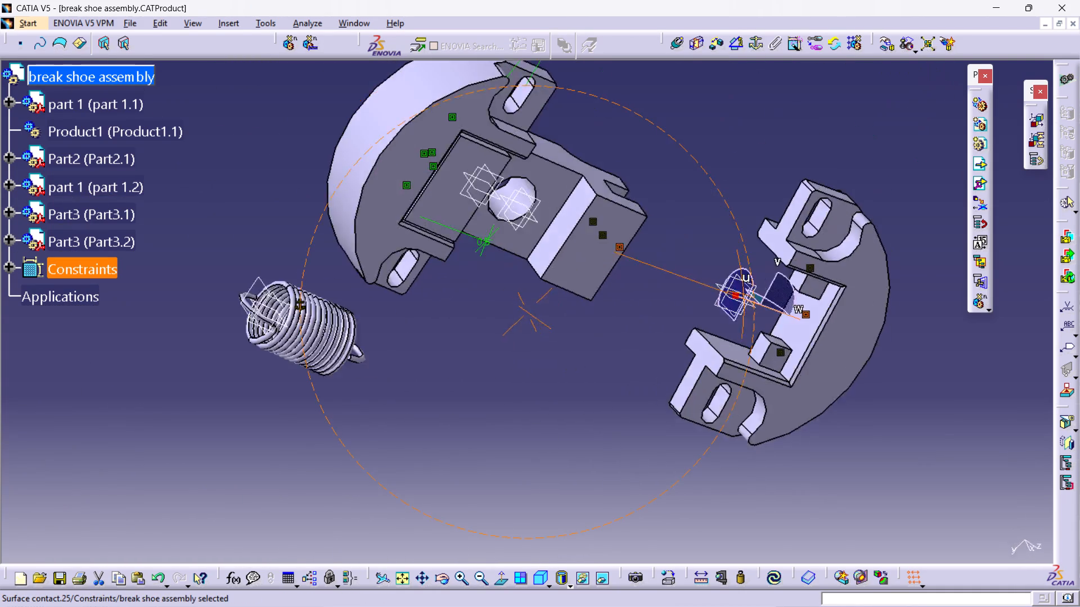
middle_click_drag(620, 285, 520, 351)
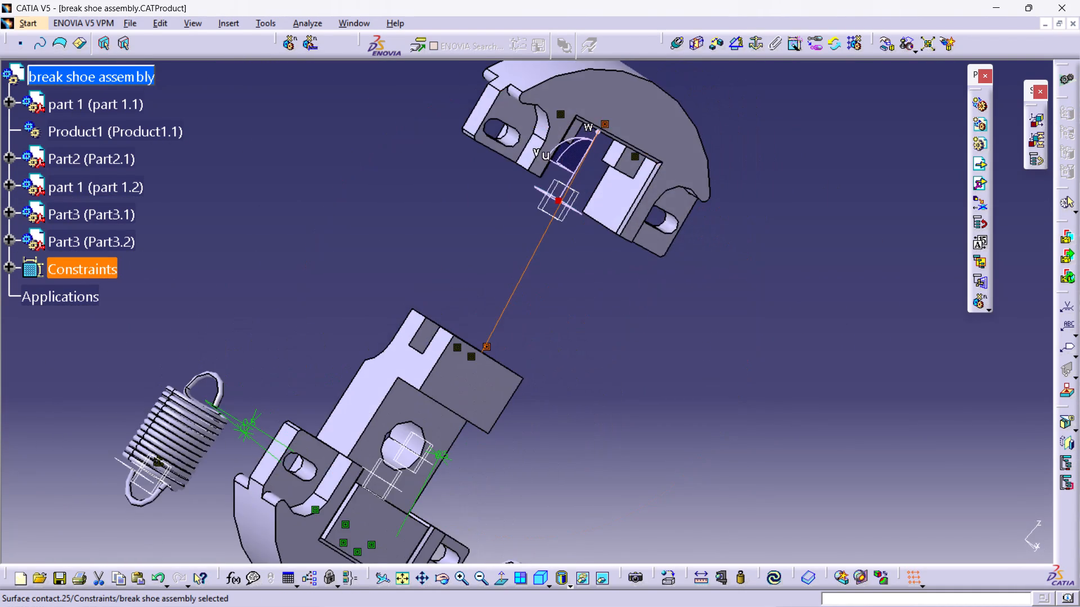
middle_click_drag(592, 346, 586, 400, "ctrl")
middle_click_drag(618, 394, 476, 374)
middle_click_drag(526, 383, 513, 358, "ctrl")
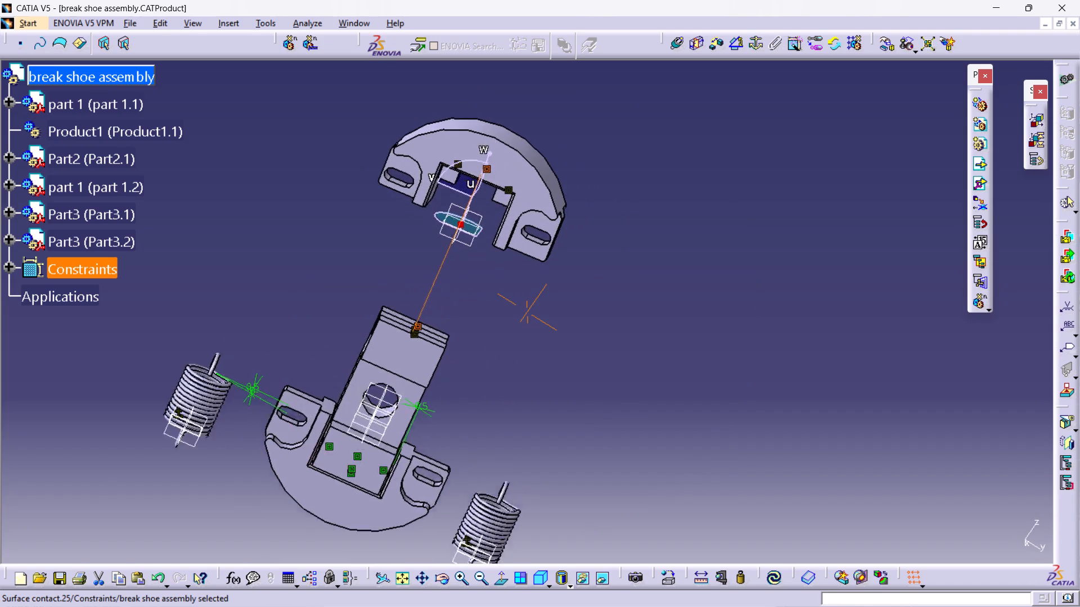
middle_click_drag(513, 358, 482, 313, "ctrl")
middle_click_drag(516, 284, 671, 182)
left_click(718, 41)
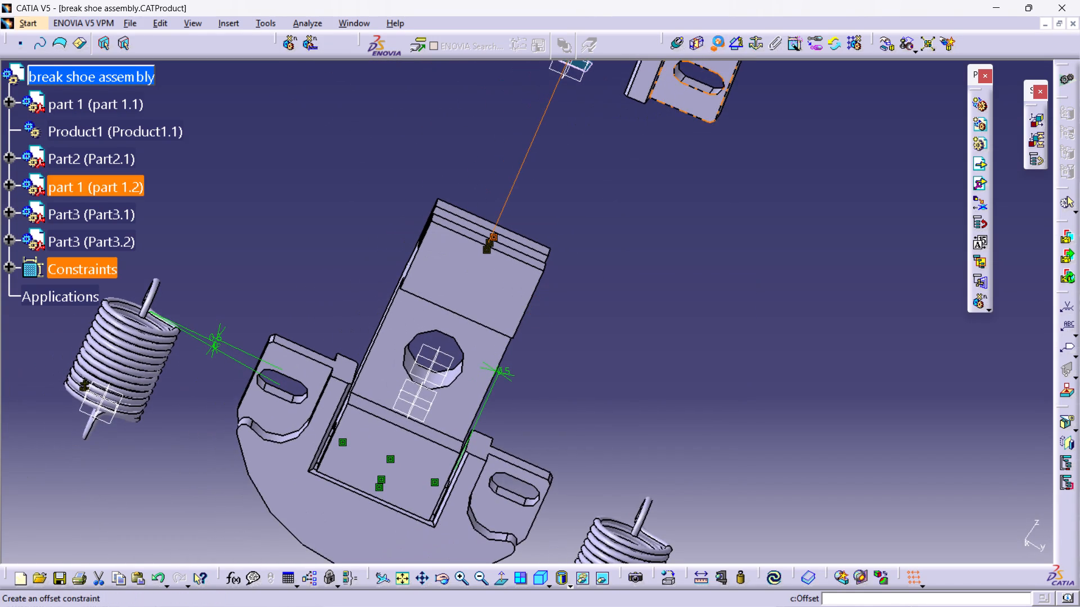
middle_click_drag(394, 277, 542, 265)
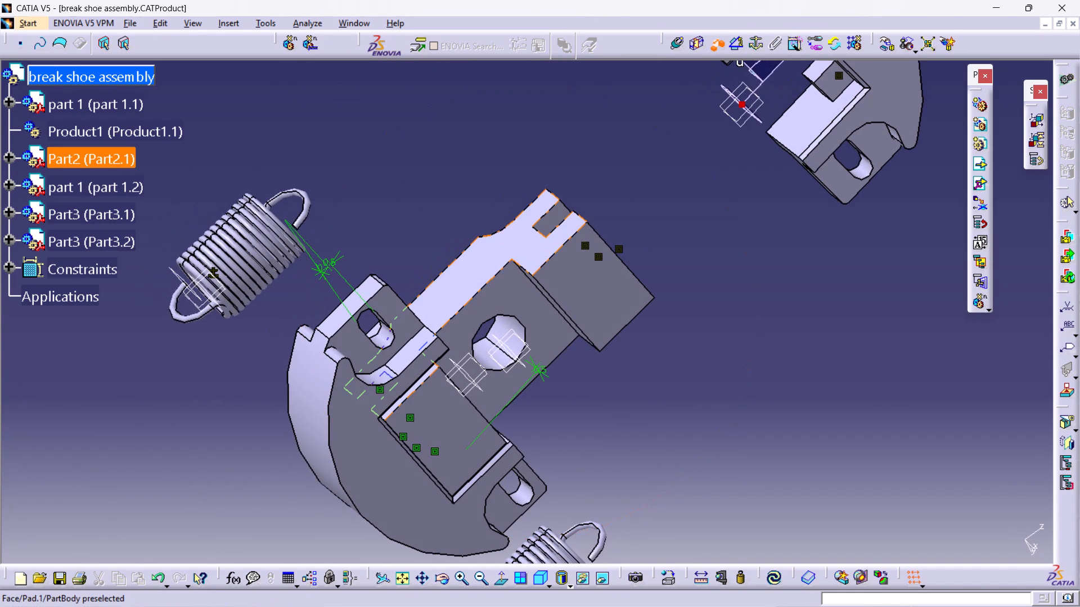
left_click(531, 255)
middle_click(566, 218)
middle_click_drag(588, 119, 357, 264)
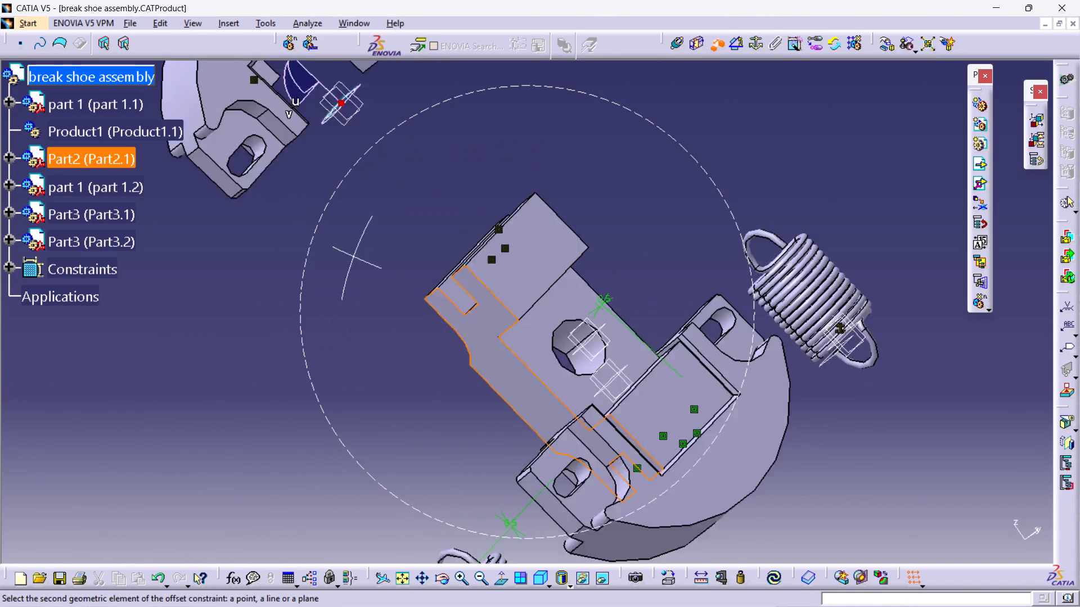
middle_click_drag(357, 264, 205, 269)
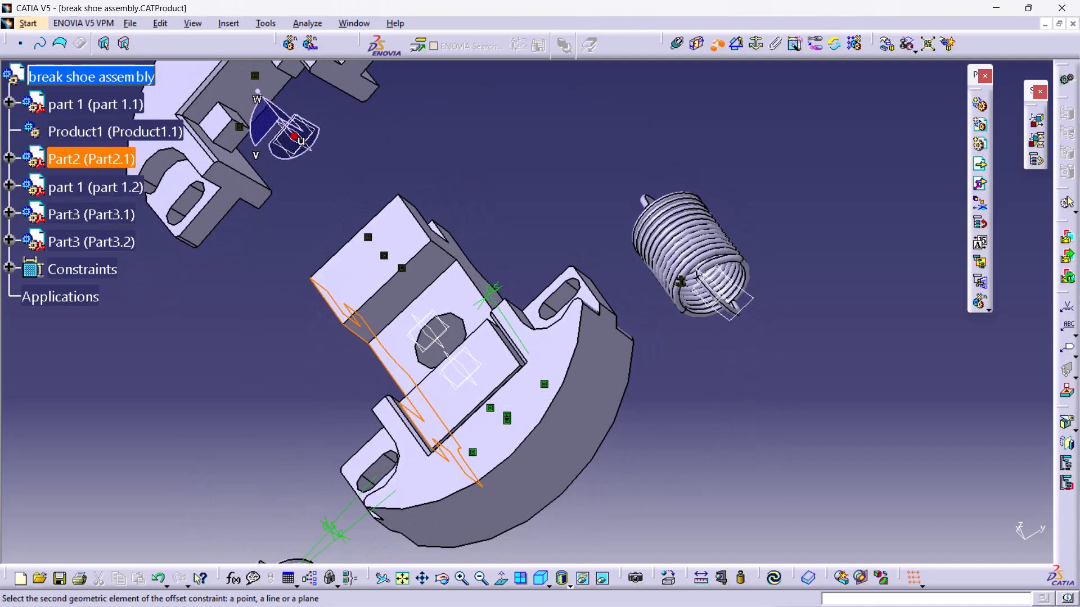
left_click(231, 156)
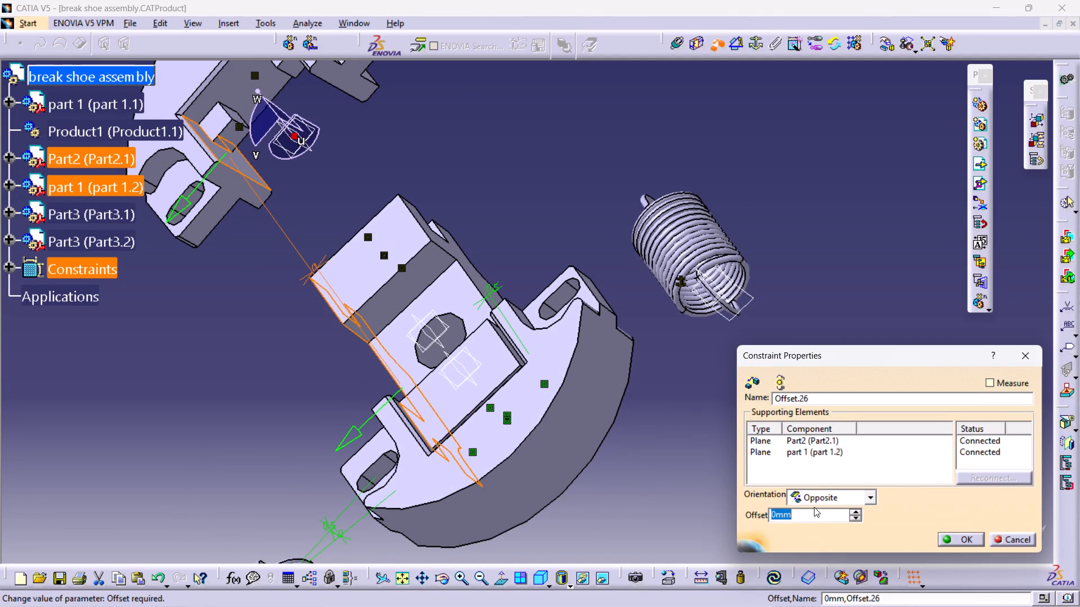
type("0.5")
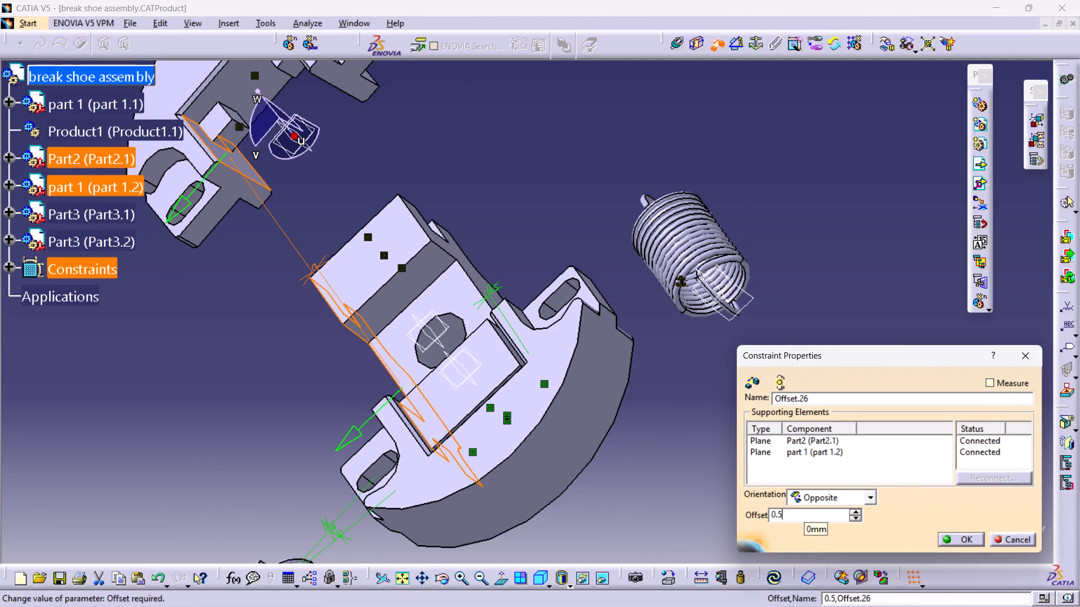
key("Return")
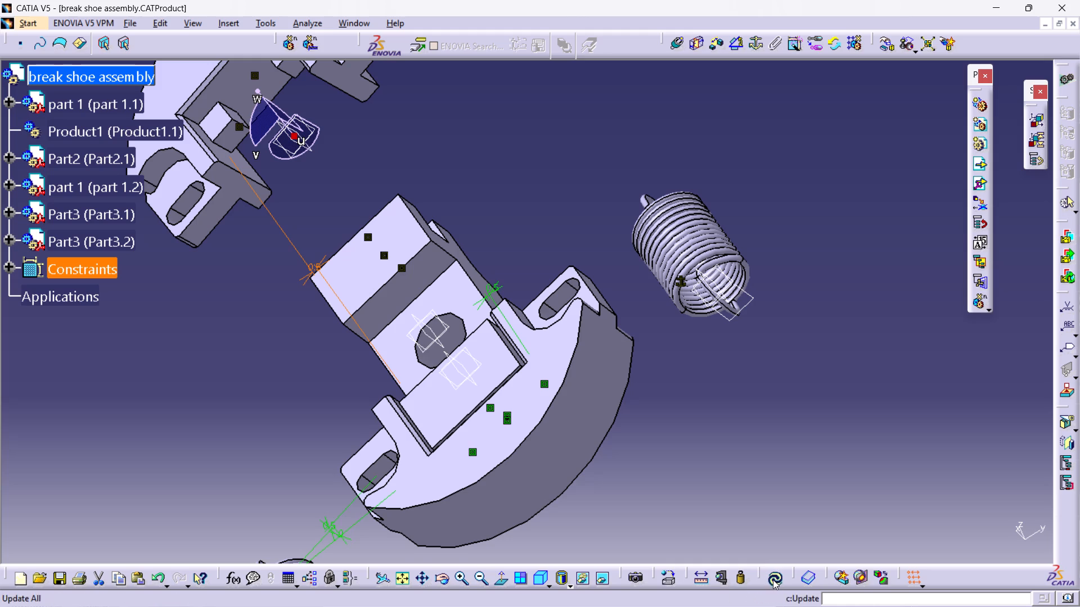
Update the whole assembly to apply the new constraints on part 1.2.
left_click(773, 576)
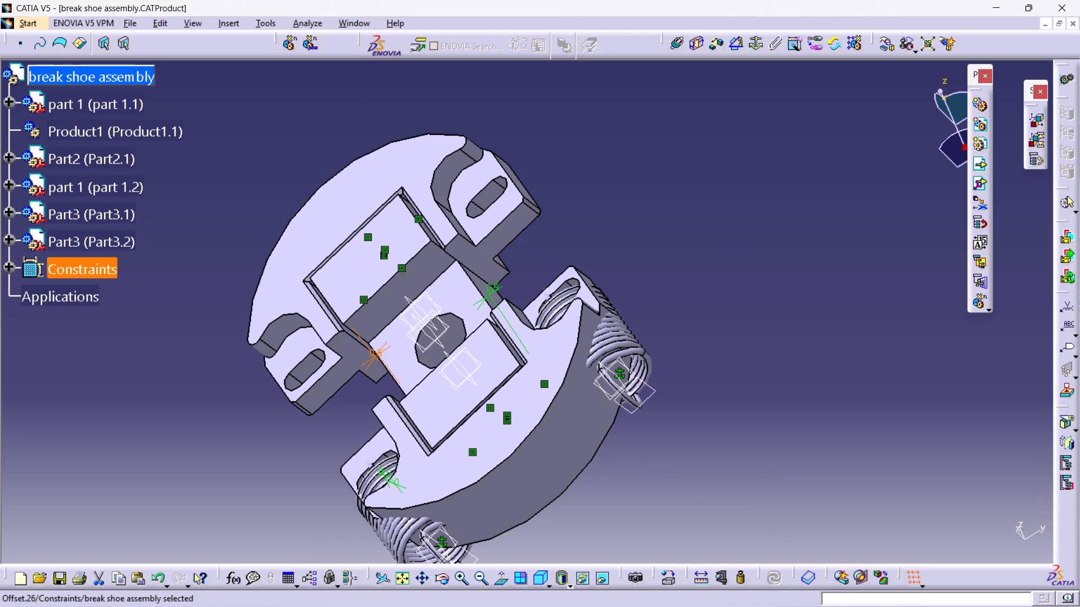
Move the spring Part3 (Part3.2) lengthwise about 16 mm so it sits between the slotted lugs of the two shoes.
middle_click_drag(184, 476, 353, 301)
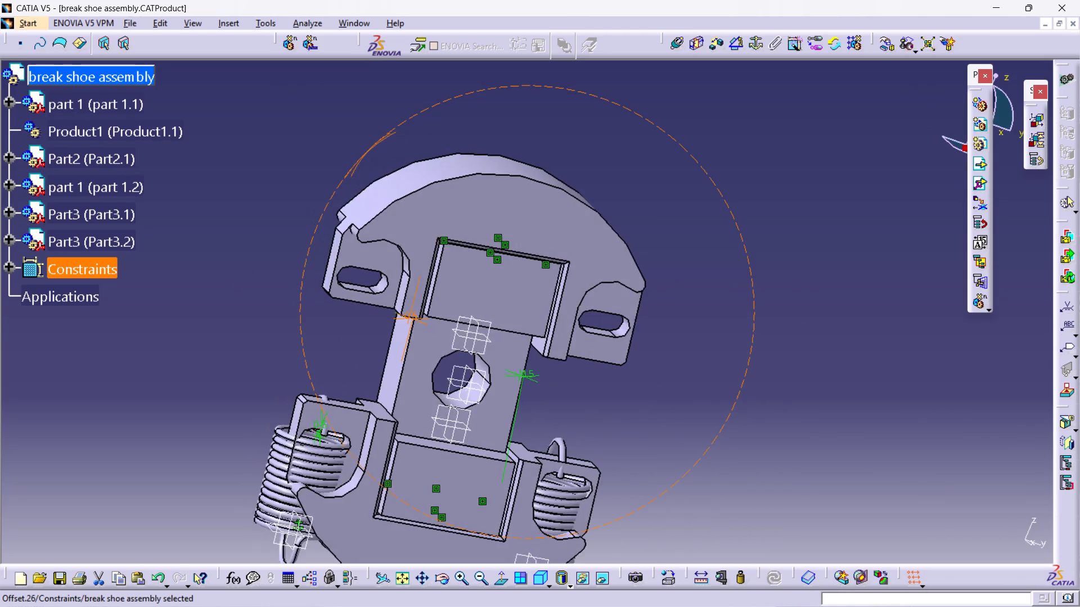
middle_click_drag(353, 301, 323, 286)
middle_click_drag(478, 338, 475, 299)
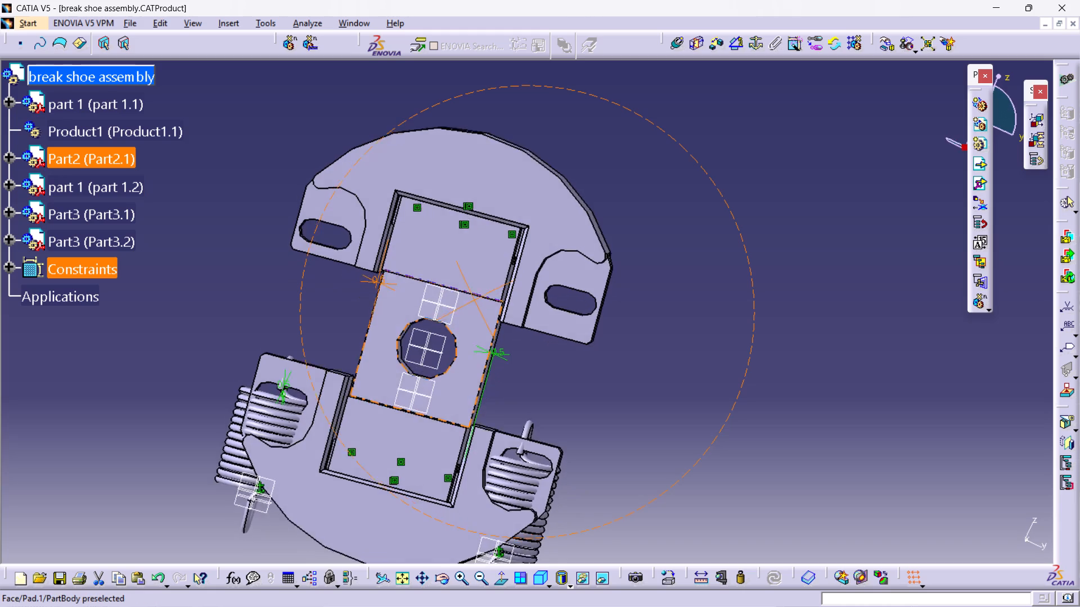
middle_click_drag(475, 299, 478, 285)
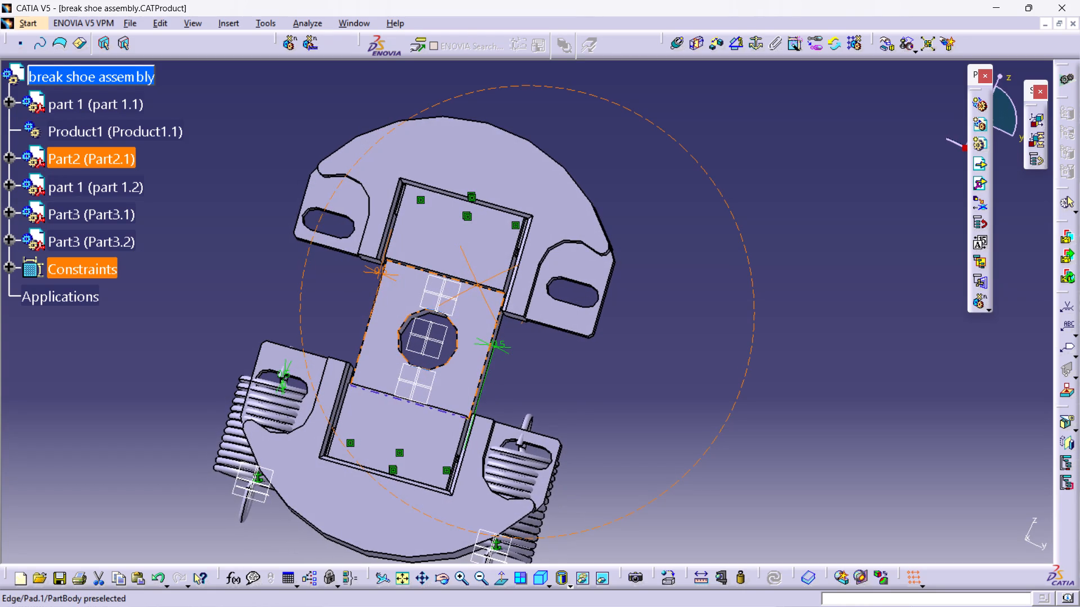
left_click(524, 478)
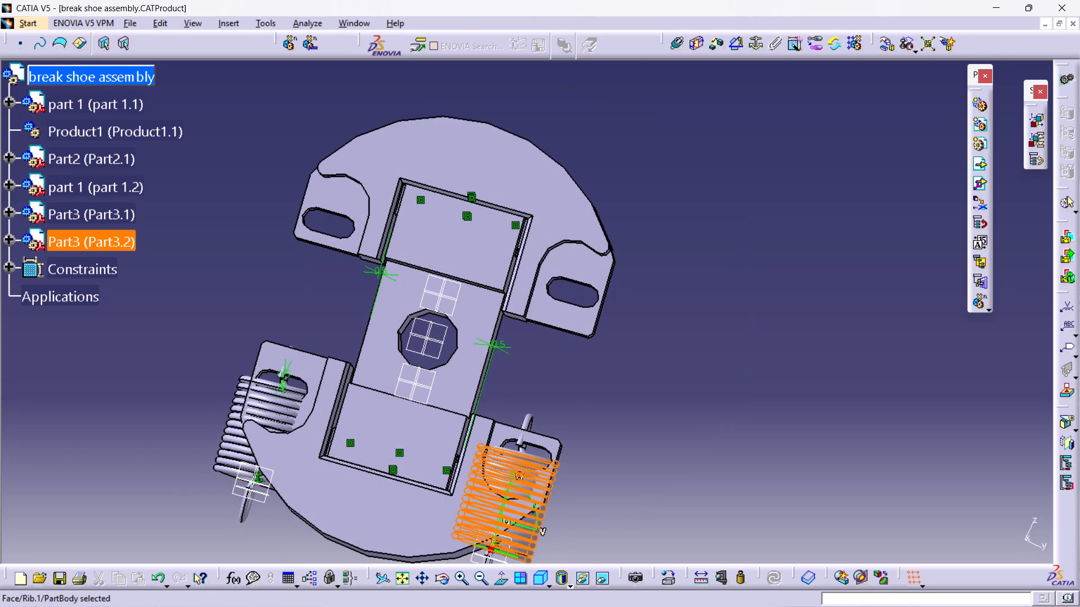
left_click_drag(500, 511, 509, 404)
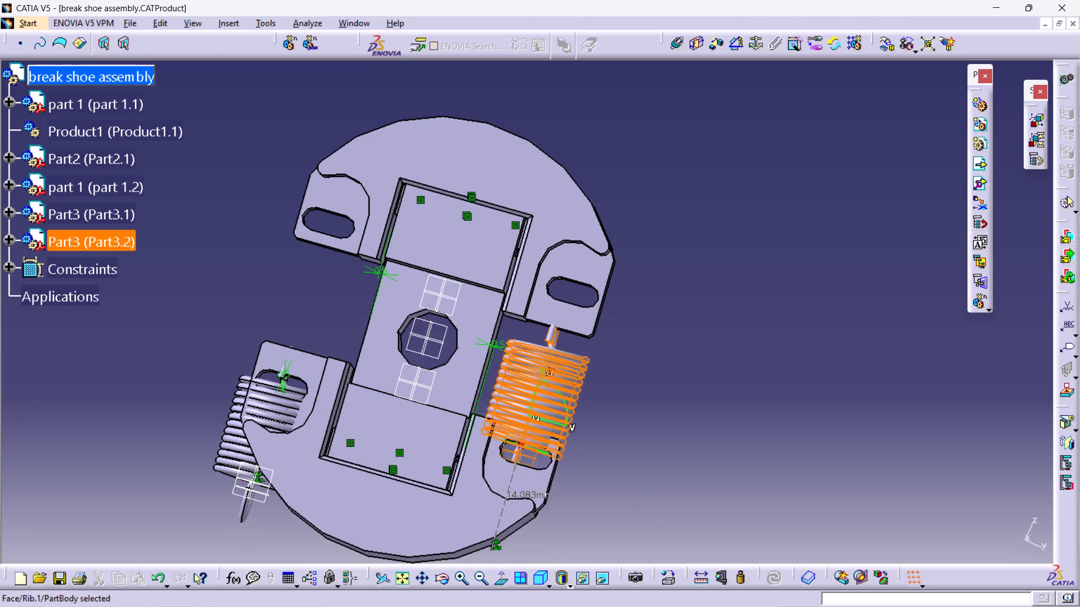
left_click_drag(509, 404, 514, 377)
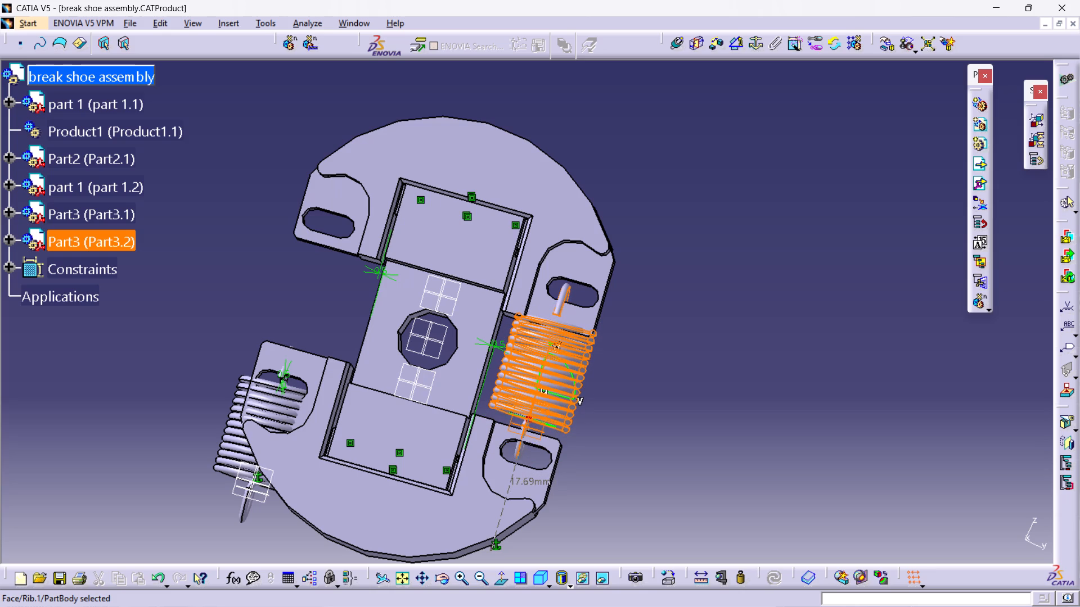
left_click_drag(514, 377, 507, 388)
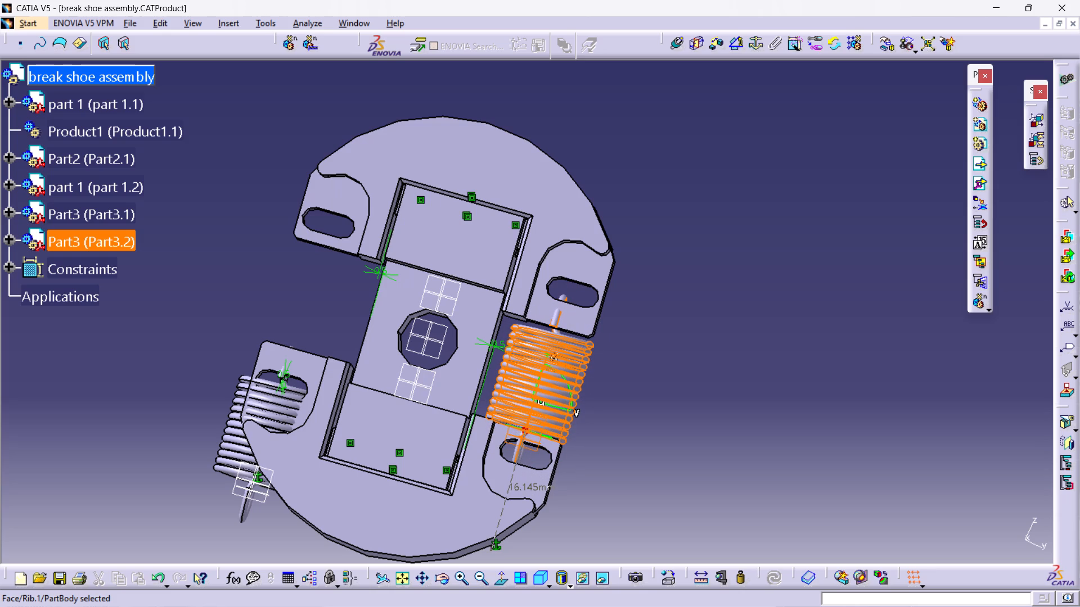
left_click_drag(507, 388, 505, 386)
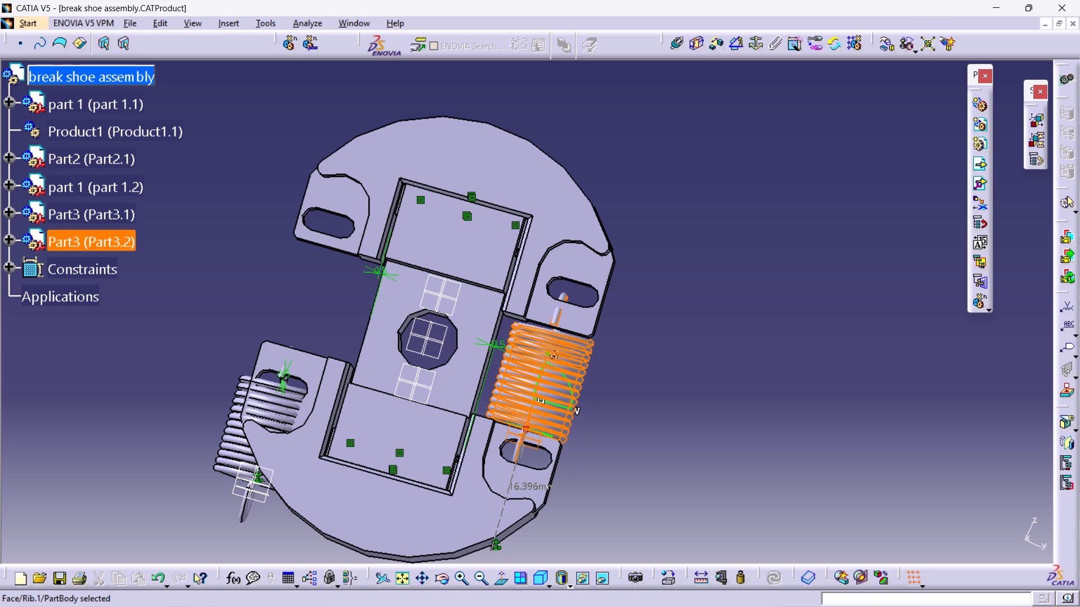
left_click_drag(505, 386, 505, 385)
Shift the spring Part3 (Part3.2) slightly in depth so its end hooks pass through the slots of both shoes.
middle_click(703, 404)
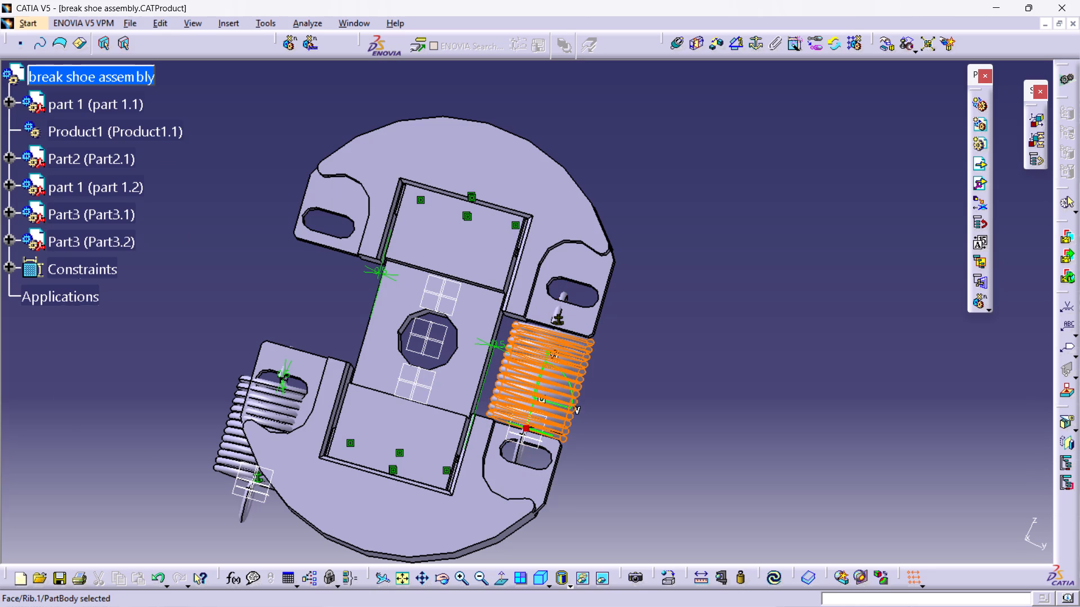
middle_click_drag(712, 435, 542, 424)
middle_click_drag(835, 509, 655, 522)
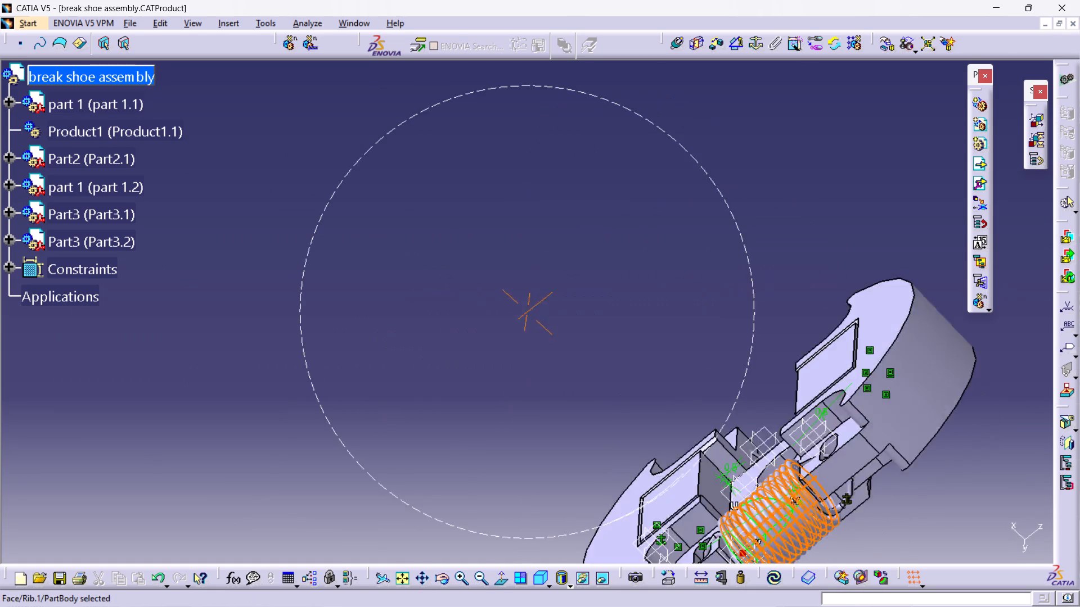
middle_click_drag(655, 522, 719, 482)
middle_click_drag(718, 488, 683, 434)
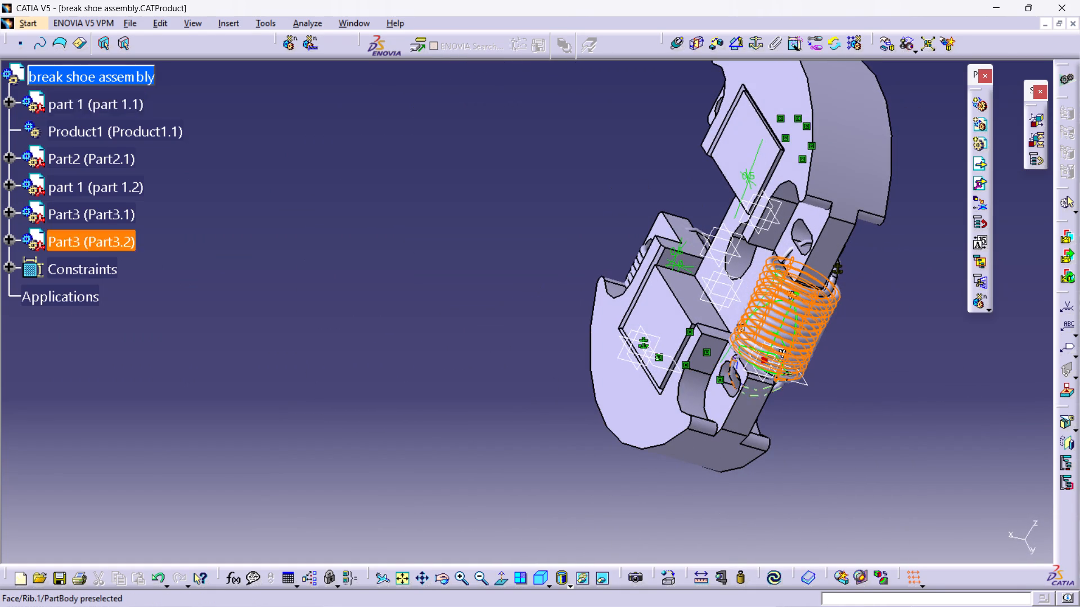
left_click_drag(764, 352, 752, 355)
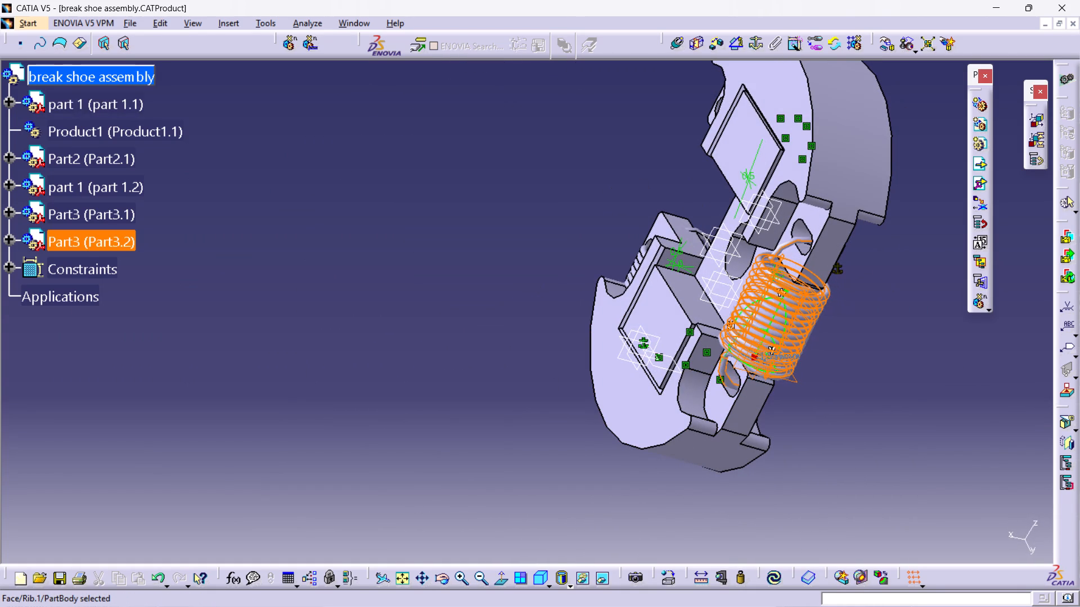
left_click_drag(752, 355, 751, 355)
left_click(902, 391)
Examine from several sides how the hooks of spring Part3.2 sit in the slots of both shoes.
middle_click_drag(899, 397, 686, 375)
middle_click_drag(731, 383, 489, 334)
middle_click_drag(515, 384, 474, 359, "ctrl")
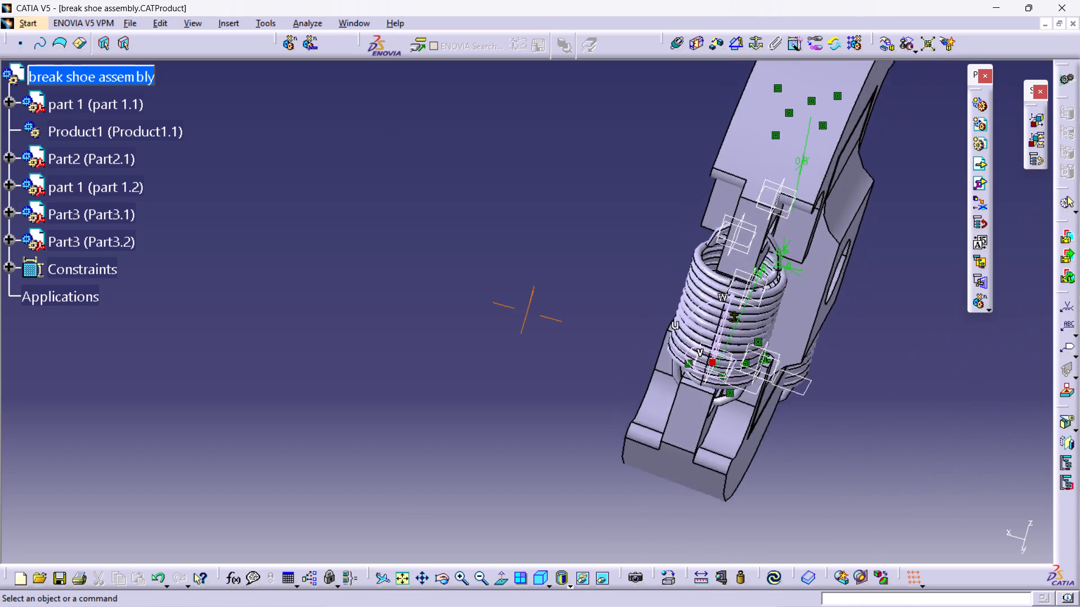
middle_click_drag(474, 359, 406, 348, "ctrl")
middle_click_drag(1015, 364, 652, 354)
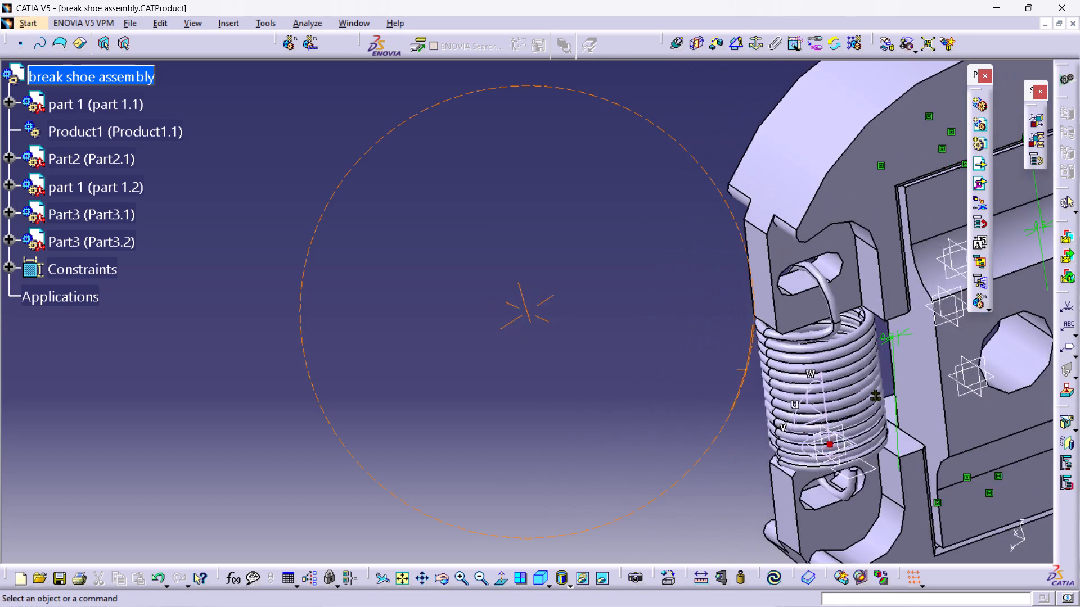
middle_click_drag(652, 354, 624, 342)
middle_click_drag(401, 427, 594, 377)
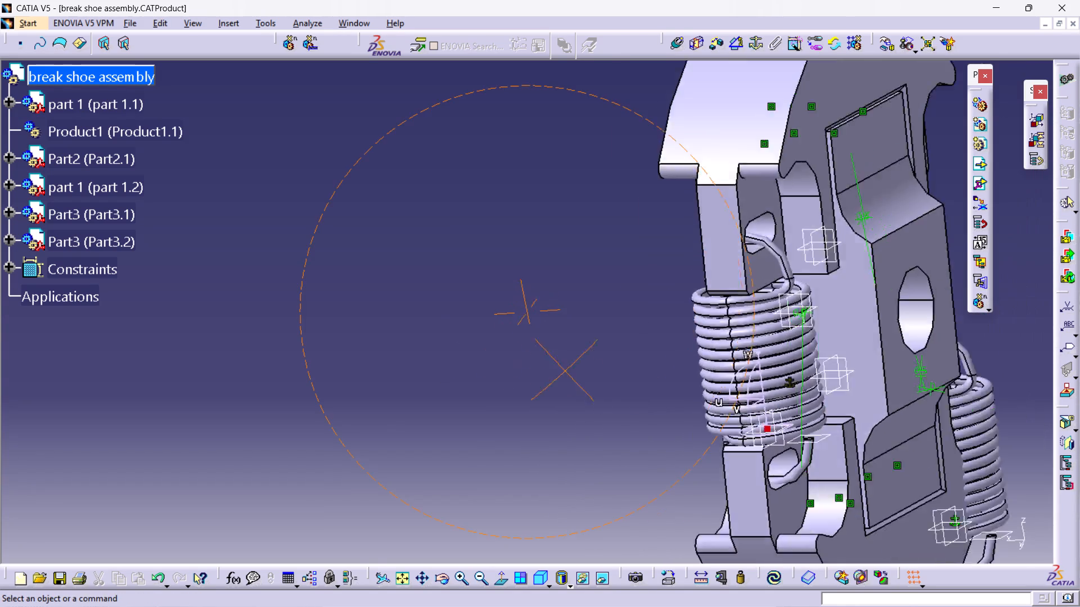
middle_click_drag(594, 377, 821, 348)
middle_click_drag(481, 388, 627, 374)
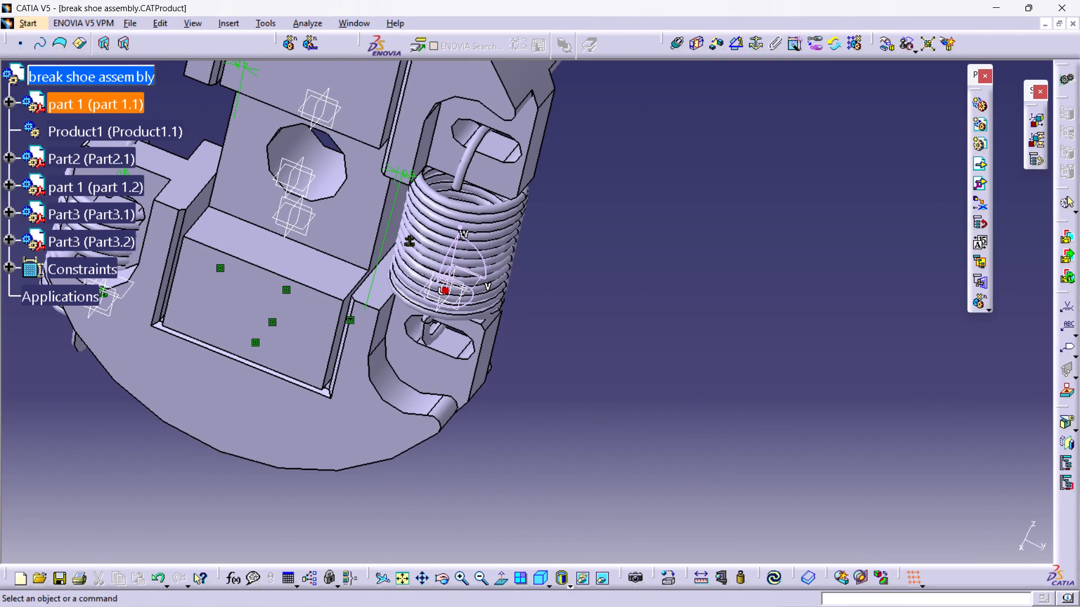
Nudge spring Part3.2 slightly sideways relative to the slots of the two shoes.
left_click(430, 245)
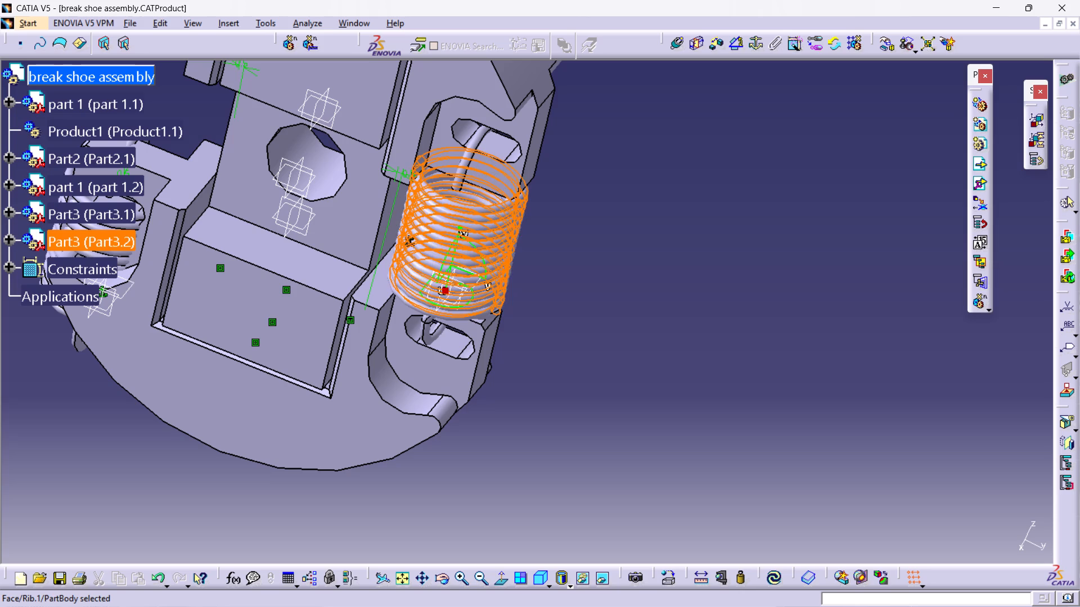
left_click_drag(455, 280, 465, 281)
left_click(465, 281)
left_click(710, 290)
Fine-tune spring Part3.2 sideways and lengthwise so both end hooks sit inside the shoe slots, and check the fit face-on.
middle_click_drag(207, 410, 505, 354)
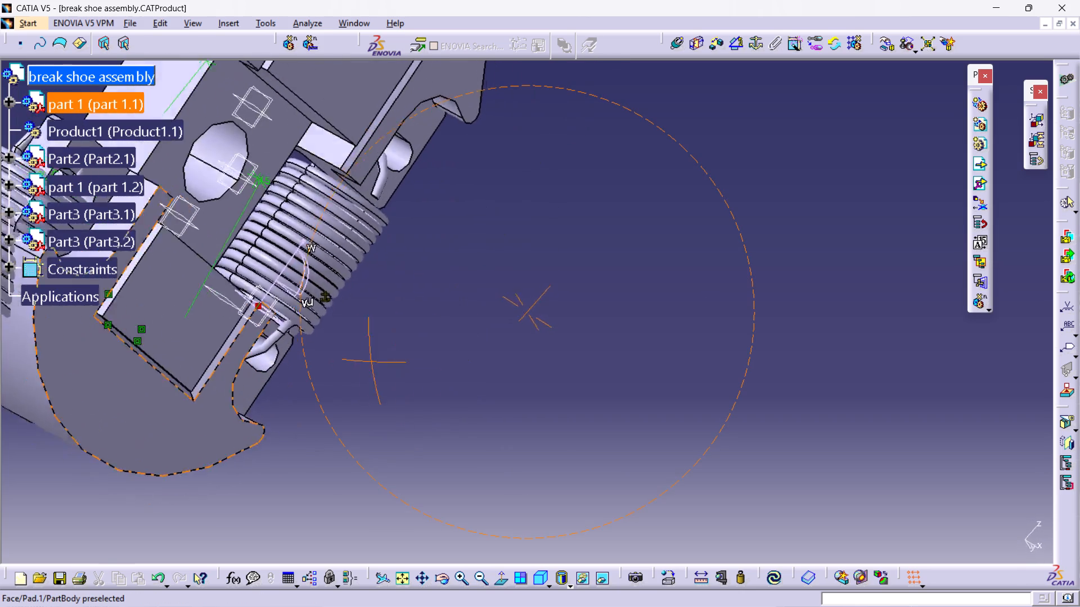
middle_click_drag(505, 354, 375, 290)
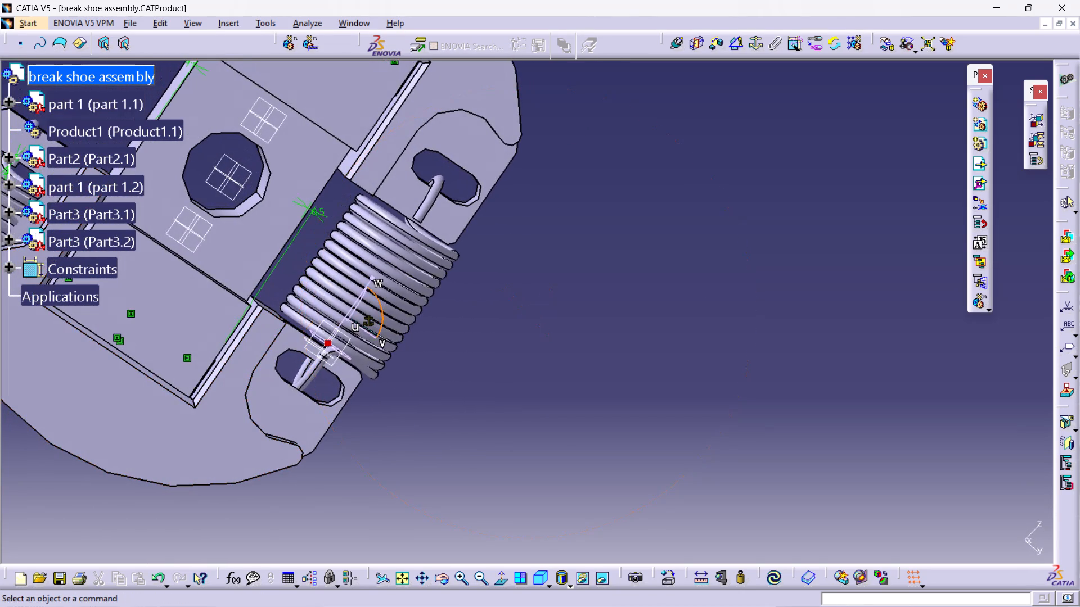
left_click(367, 345)
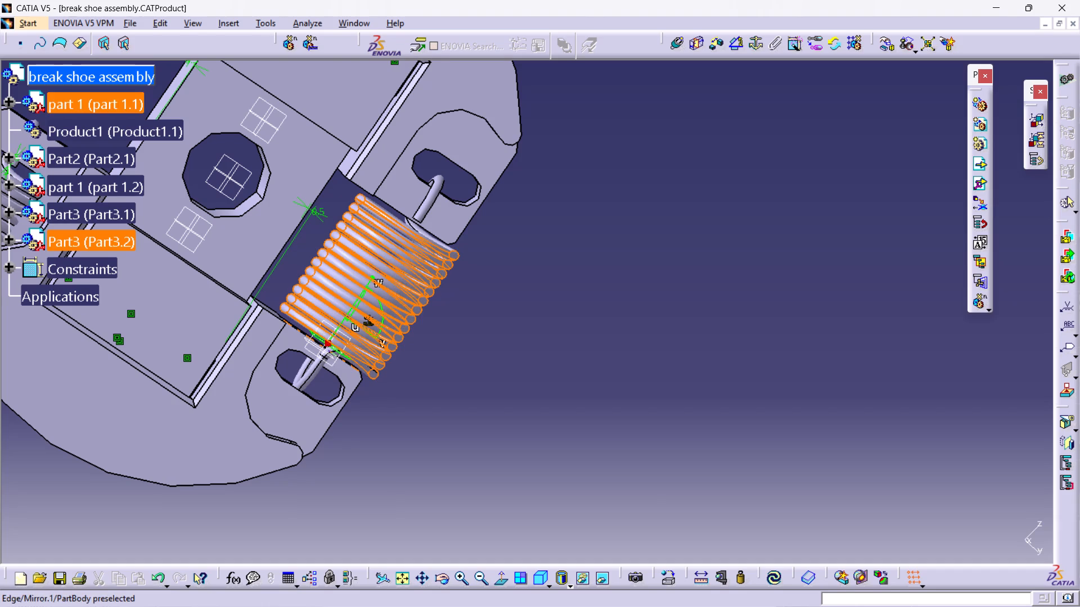
middle_click_drag(499, 300, 387, 296)
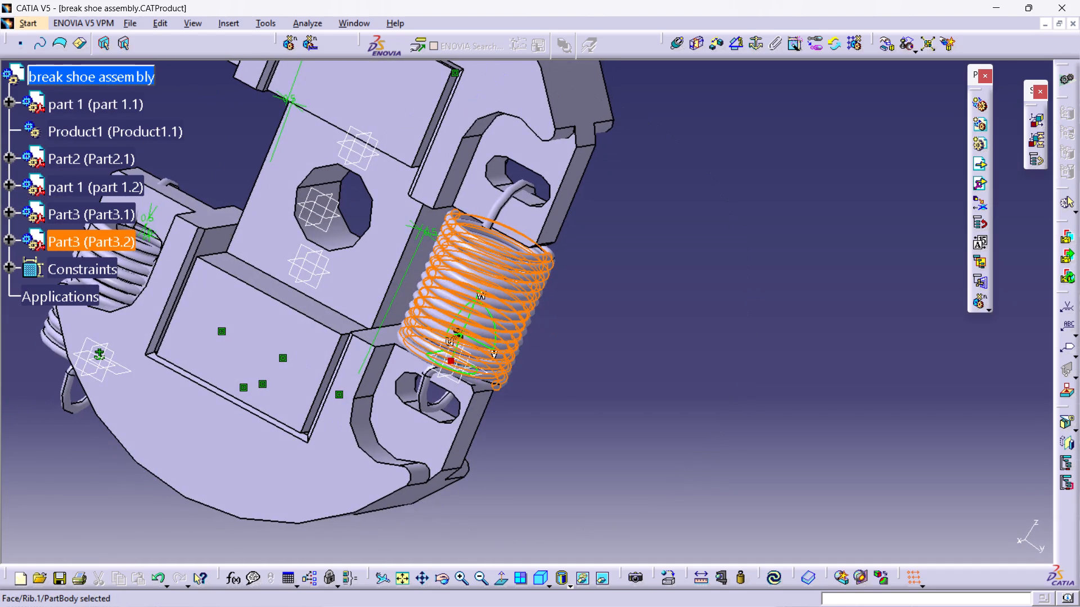
left_click_drag(471, 365, 466, 362)
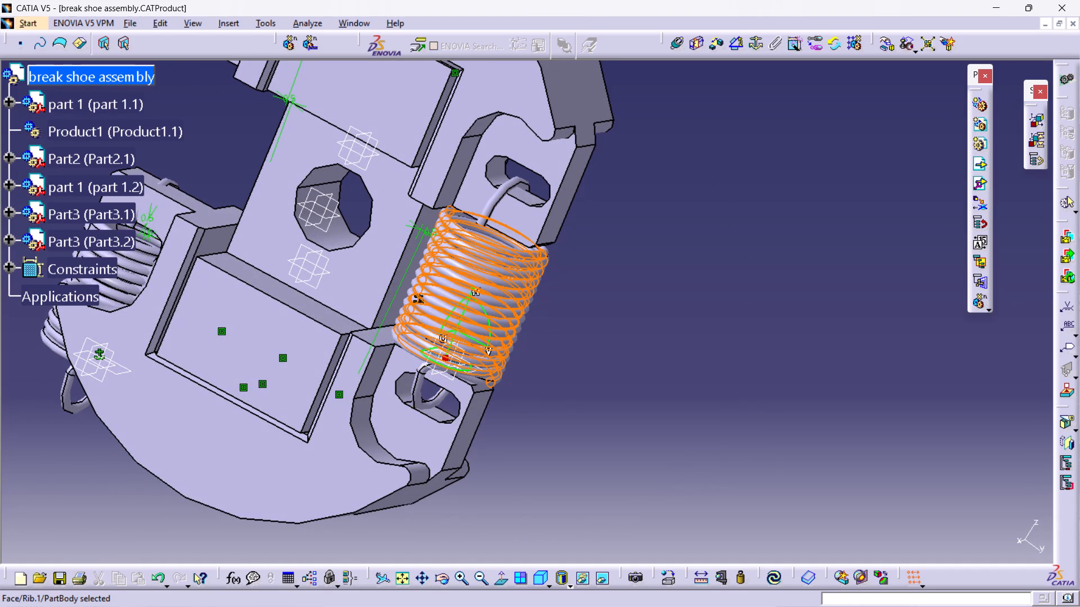
left_click_drag(451, 345, 452, 336)
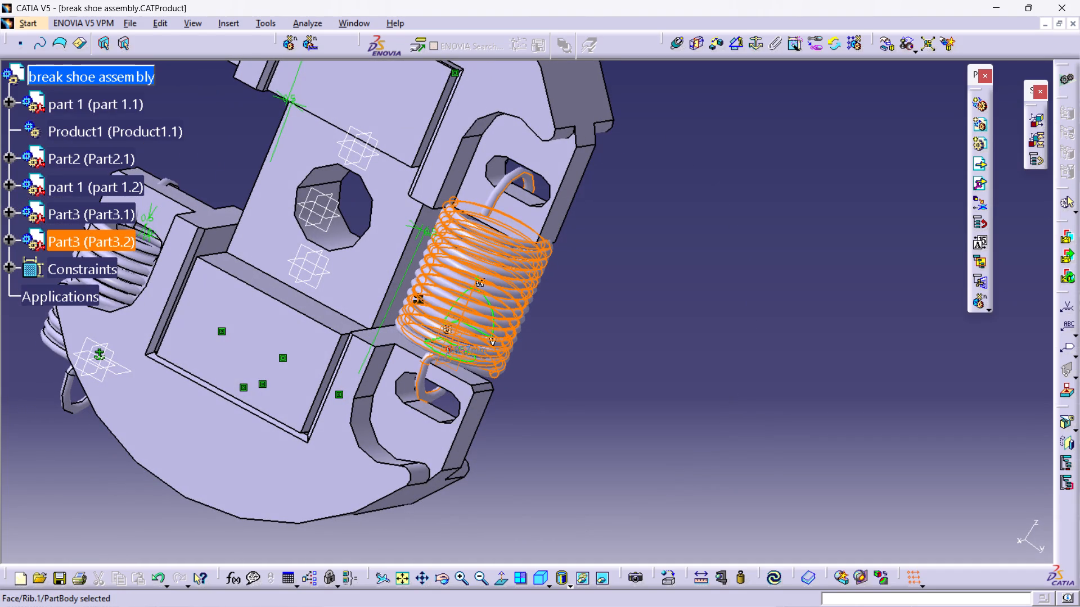
left_click_drag(452, 336, 457, 346)
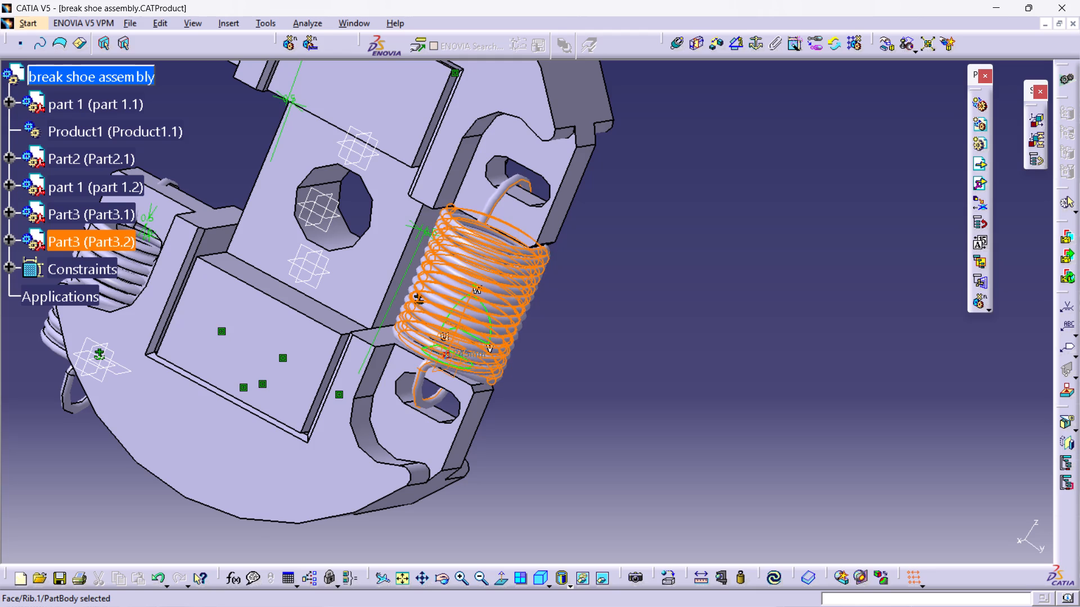
left_click_drag(457, 346, 457, 346)
left_click_drag(830, 473, 818, 476)
middle_click_drag(254, 461, 354, 429)
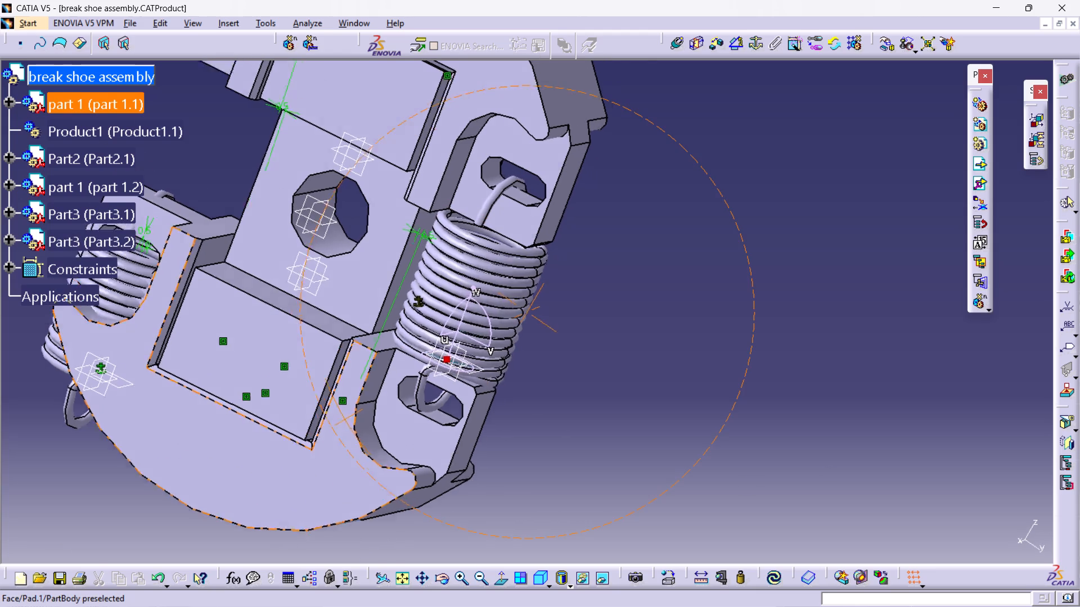
middle_click_drag(354, 429, 371, 447)
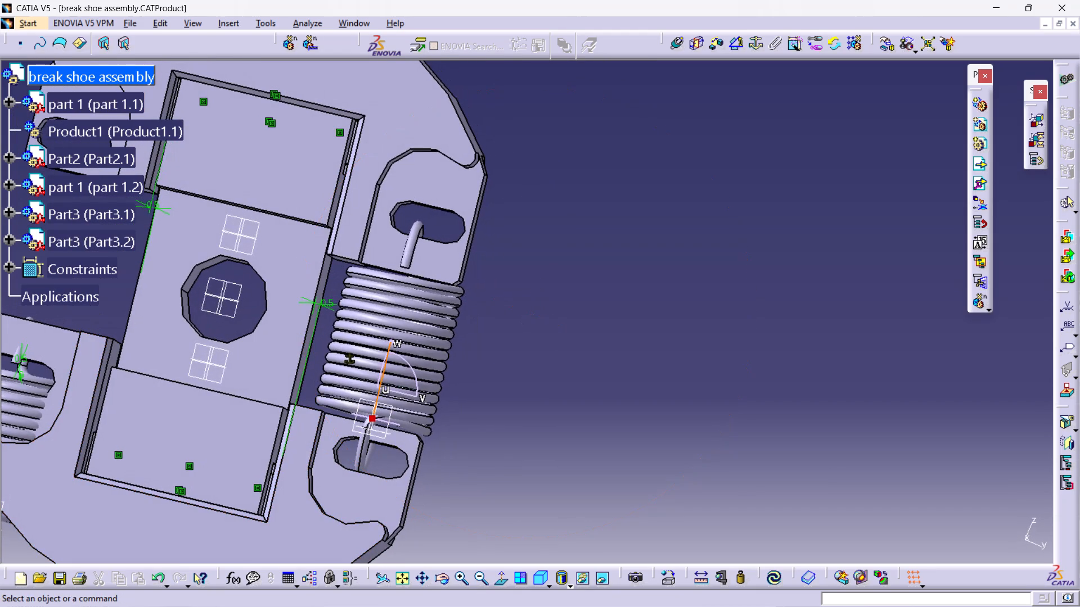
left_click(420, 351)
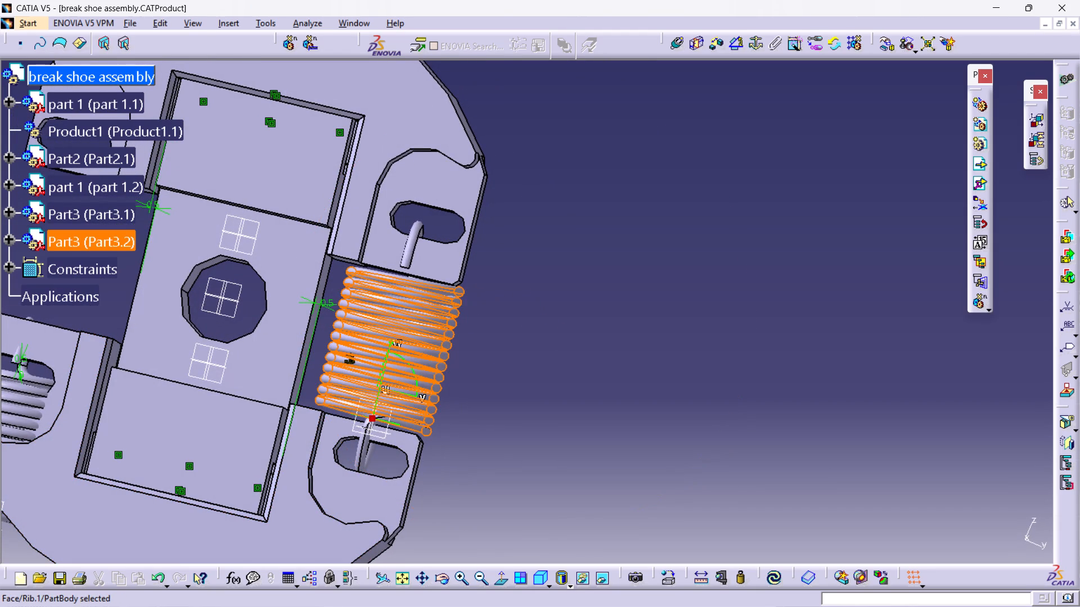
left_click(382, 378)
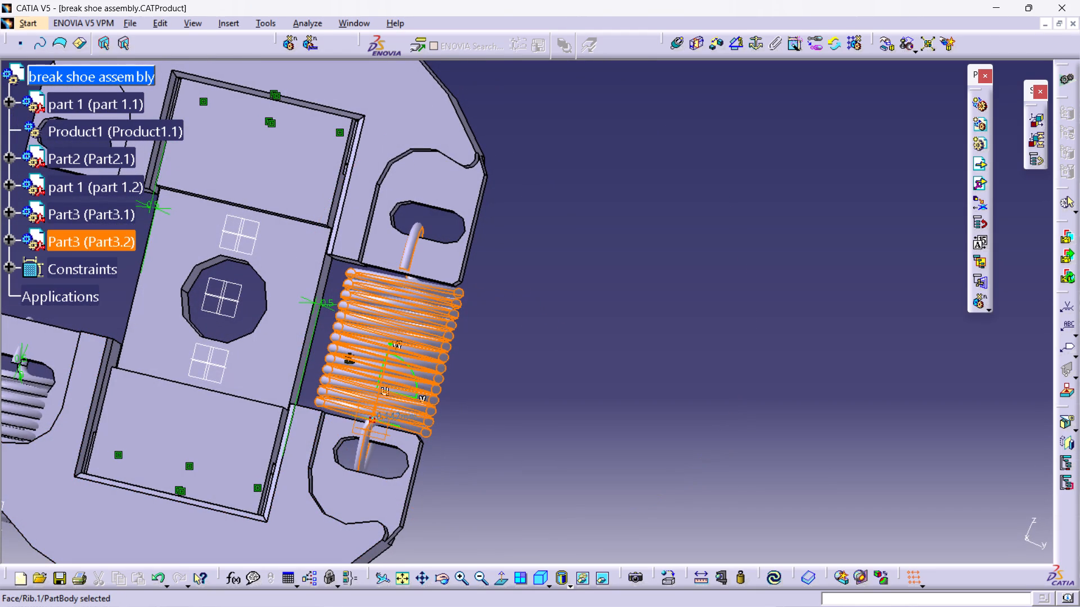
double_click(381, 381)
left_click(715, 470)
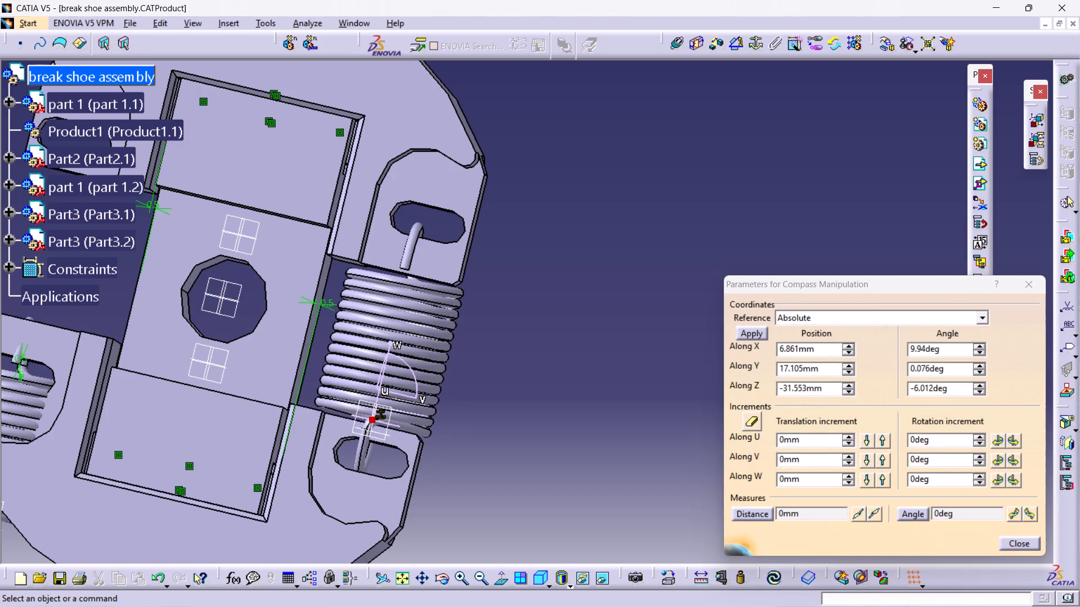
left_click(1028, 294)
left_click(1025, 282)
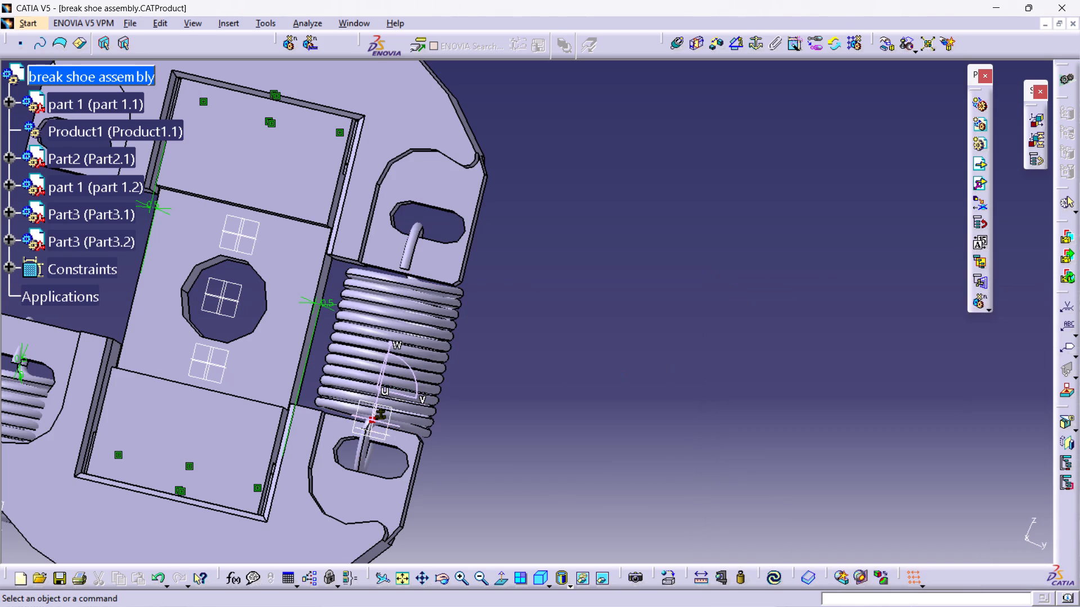
Move the other spring, Part3 (Part3.1), lengthwise into the gap between the slotted lugs on the opposite side of the assembly.
middle_click_drag(489, 409, 799, 406)
double_click(280, 417)
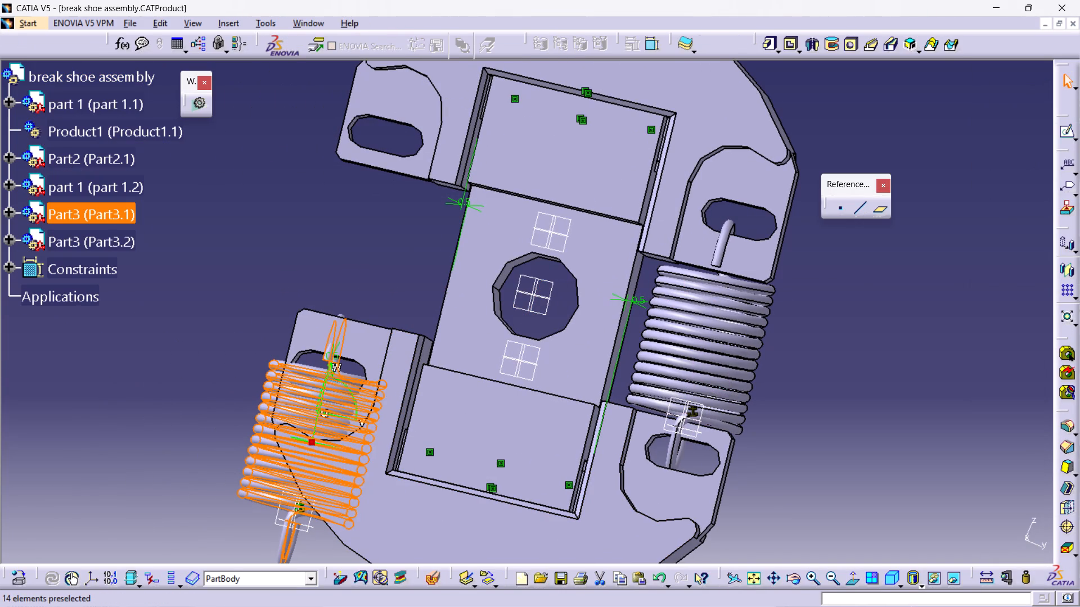
double_click(52, 301)
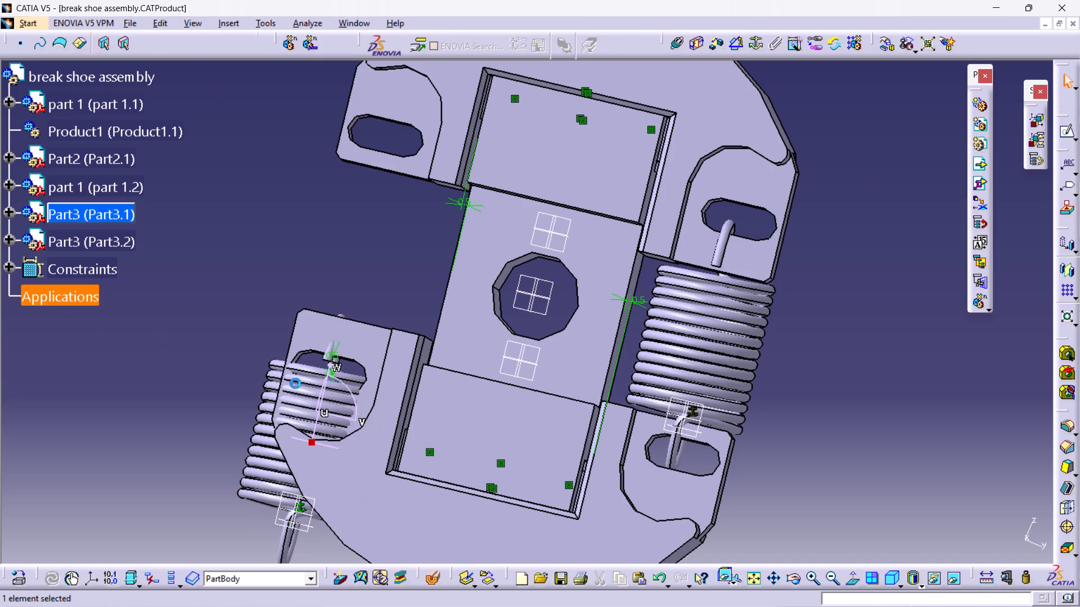
left_click(302, 406)
left_click_drag(305, 456, 325, 427)
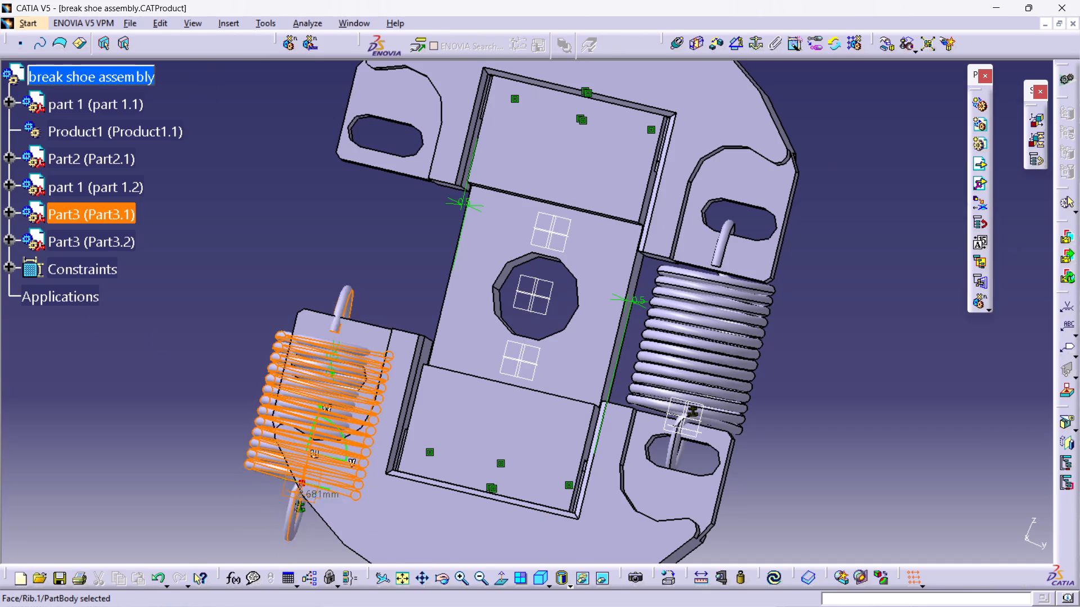
left_click_drag(325, 427, 360, 265)
left_click_drag(360, 265, 363, 259)
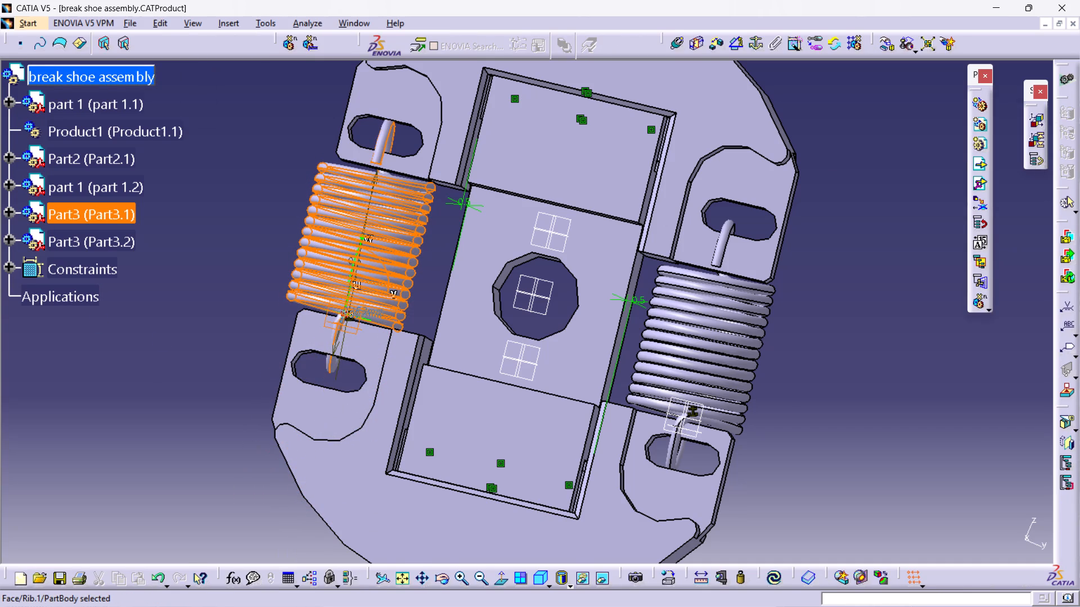
left_click_drag(363, 259, 372, 261)
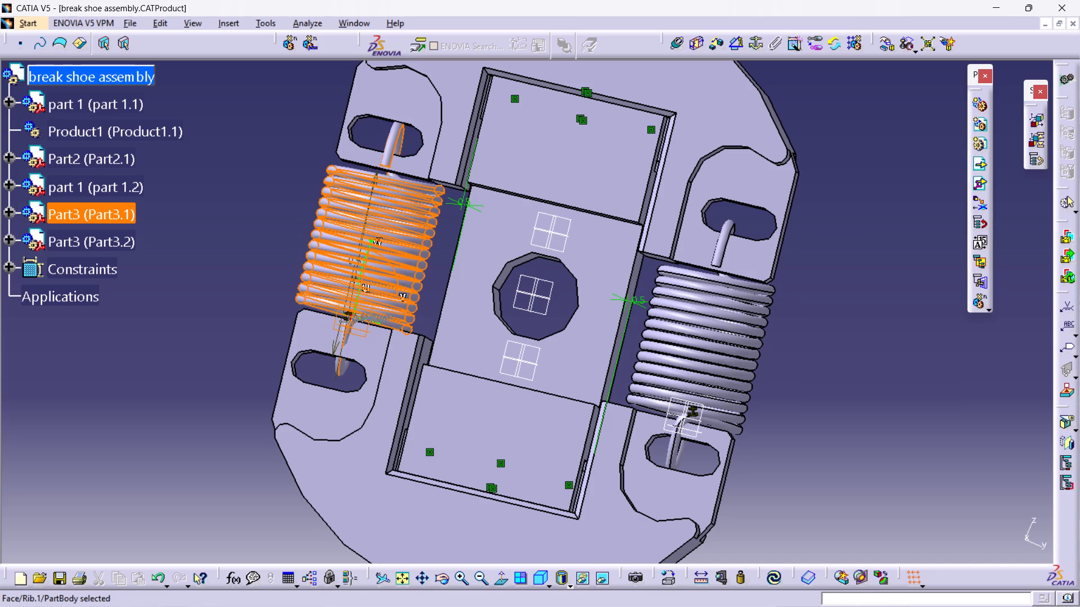
left_click_drag(372, 261, 372, 264)
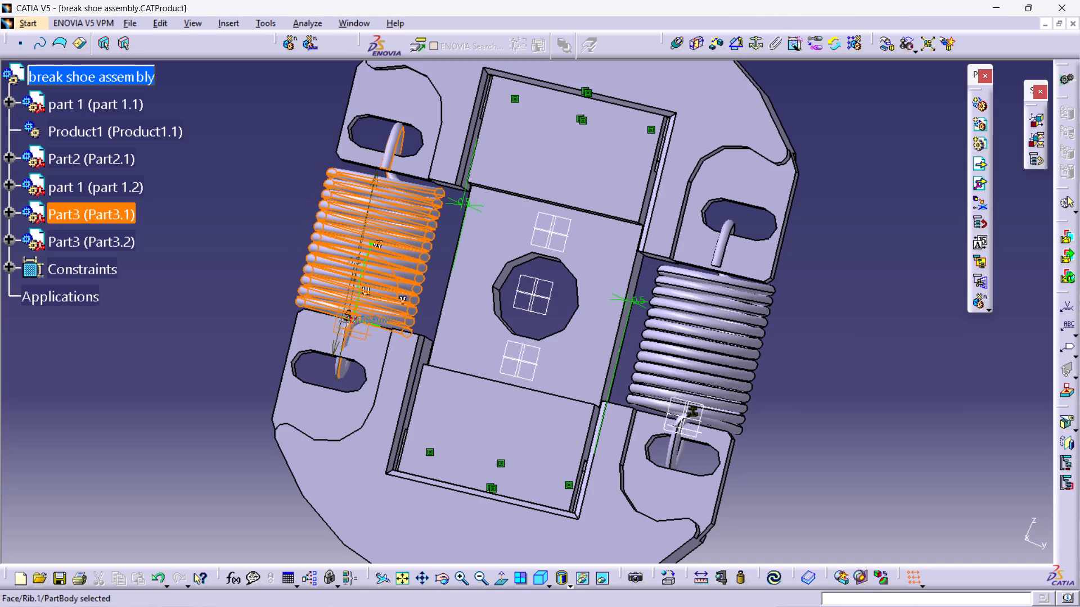
Pull spring Part3.1 out of the gap, clear of both shoes.
left_click_drag(372, 264, 318, 296)
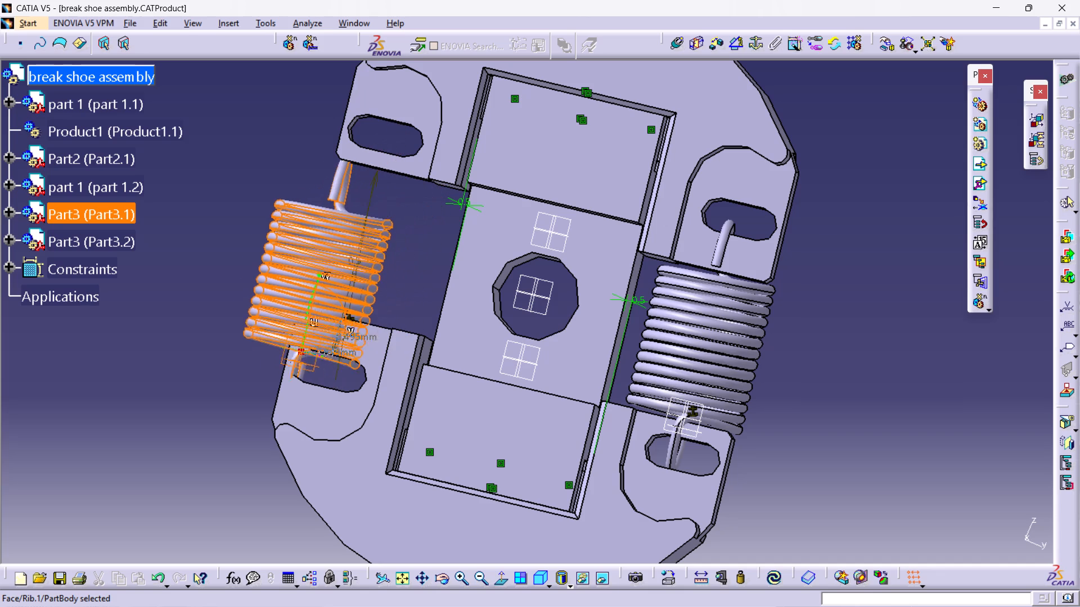
left_click_drag(318, 296, 219, 266)
left_click(219, 266)
Rotate spring Part3.1 half a turn so that it is flipped end for end alongside the shoes.
left_click(308, 253)
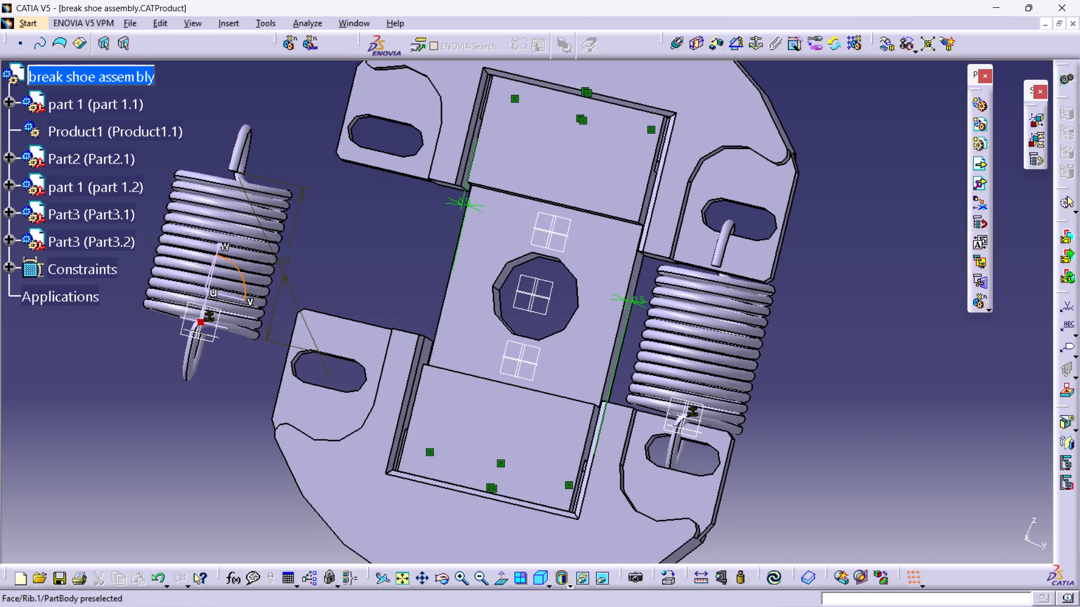
left_click(258, 227)
left_click_drag(241, 277, 242, 307)
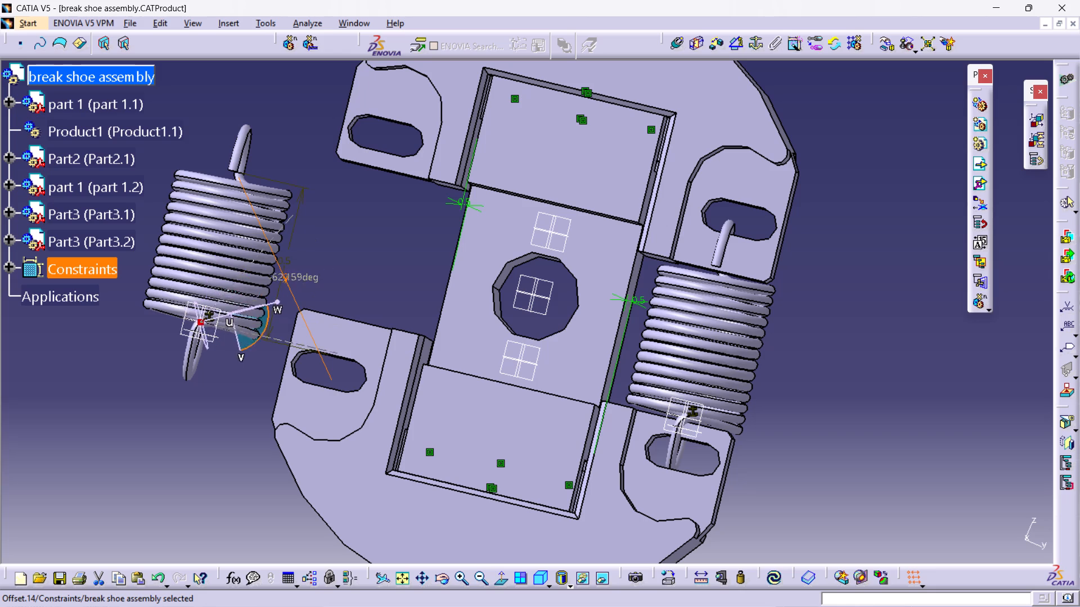
left_click_drag(242, 307, 252, 246)
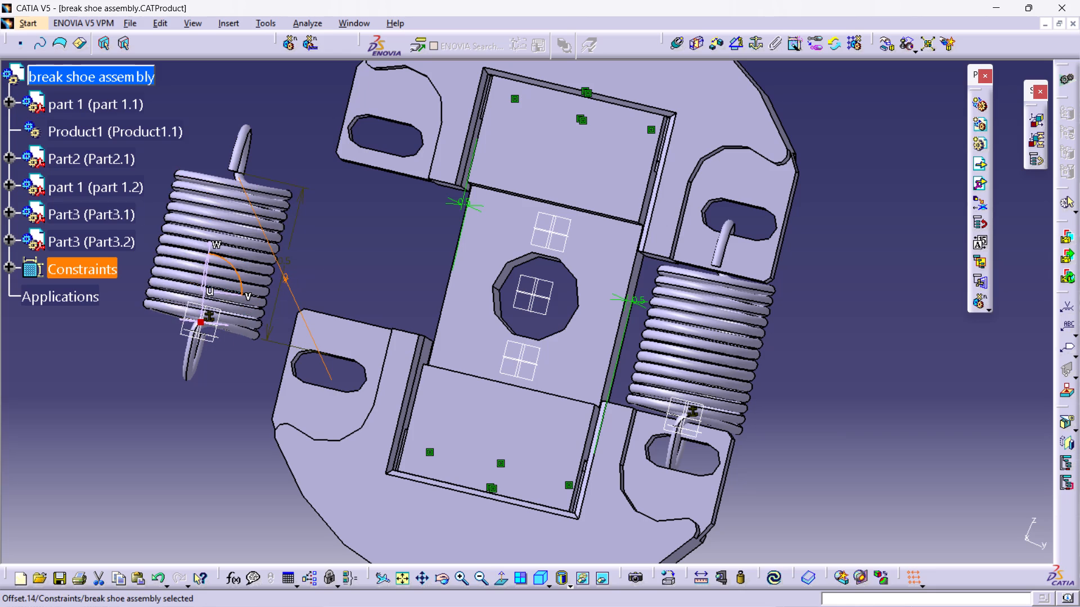
left_click(256, 242)
left_click_drag(236, 268, 238, 272)
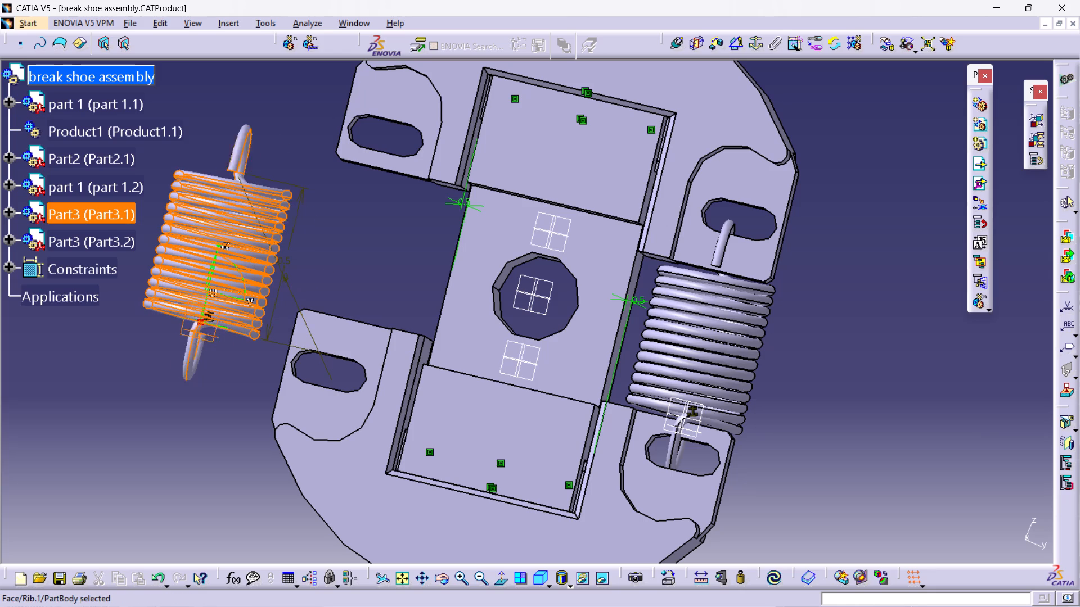
left_click_drag(238, 272, 149, 384)
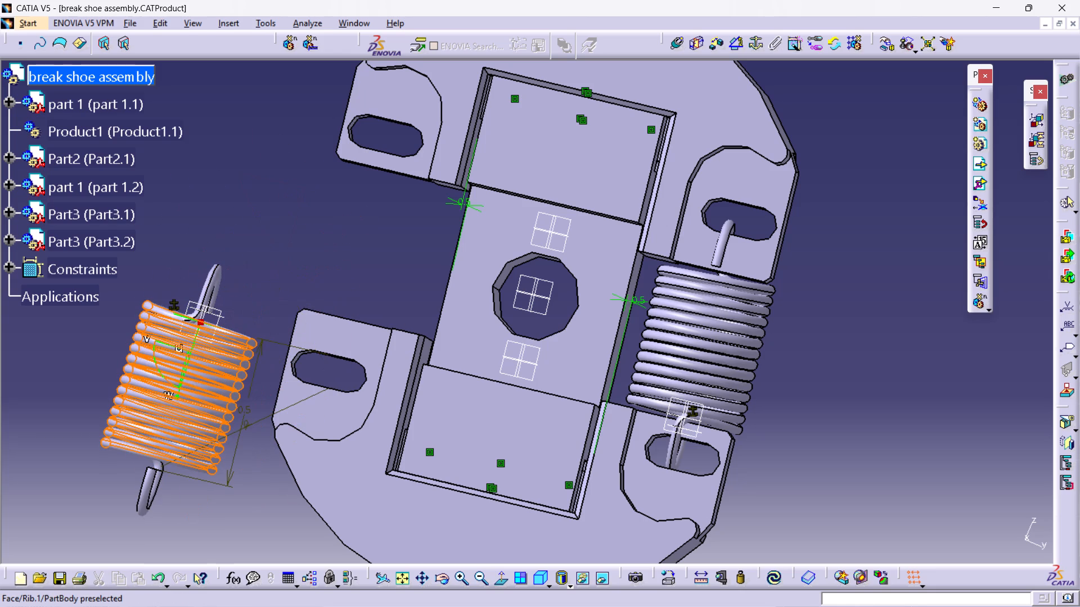
Move the flipped spring Part3.1 lengthwise and sideways back into the gap between the slotted lugs of the two shoes.
left_click_drag(187, 365, 187, 358)
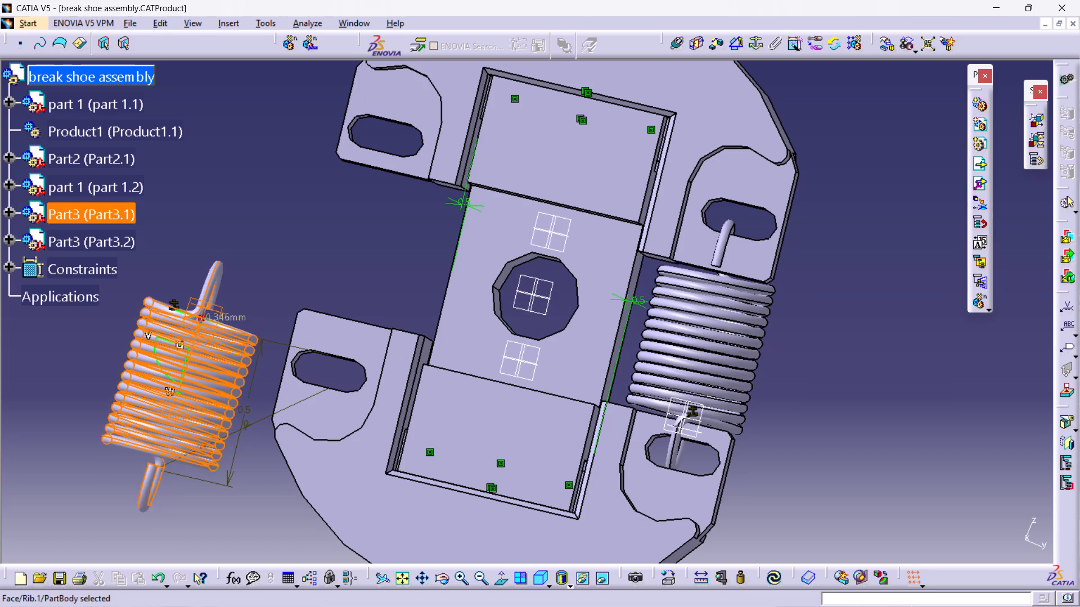
left_click_drag(187, 358, 263, 216)
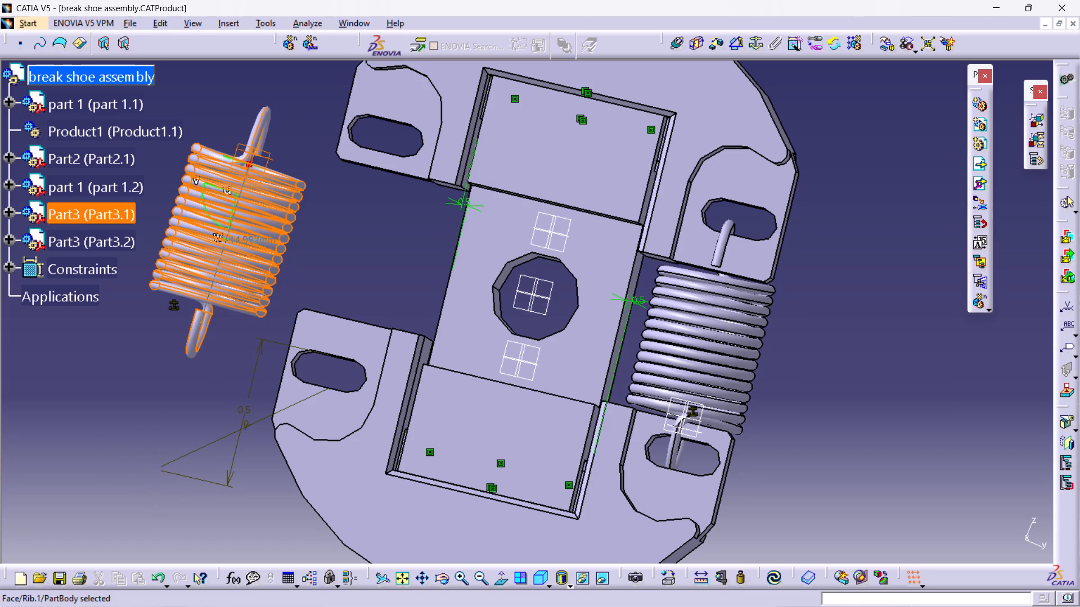
left_click_drag(263, 216, 263, 215)
left_click_drag(232, 158, 232, 158)
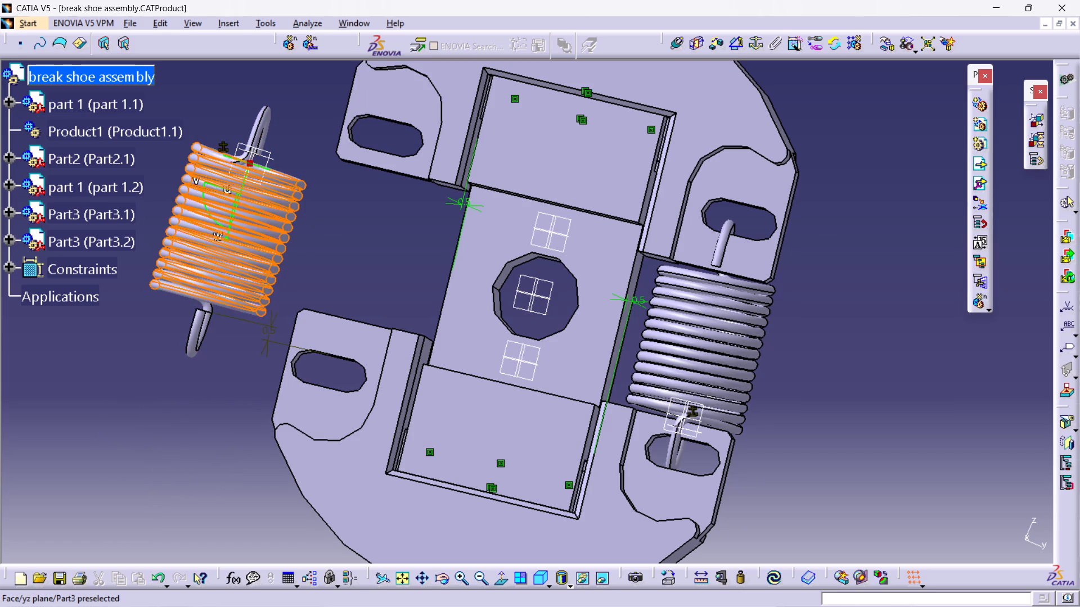
left_click_drag(232, 158, 359, 193)
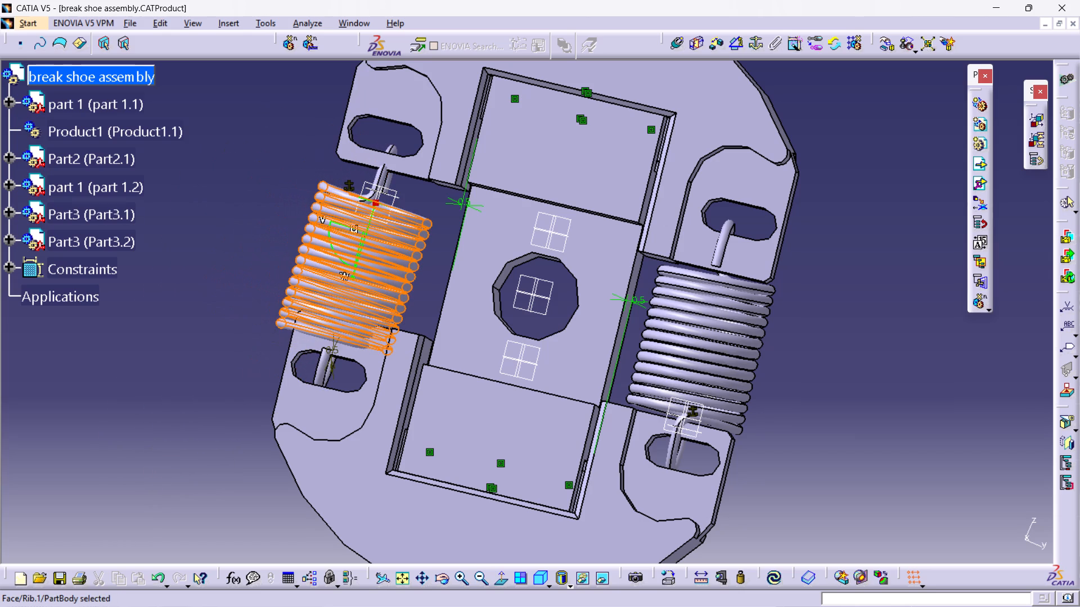
Fine-tune spring Part3.1 lengthwise and sideways so its coils sit between the lugs and its hooks line up with both slots.
left_click(359, 194)
left_click_drag(362, 241, 365, 228)
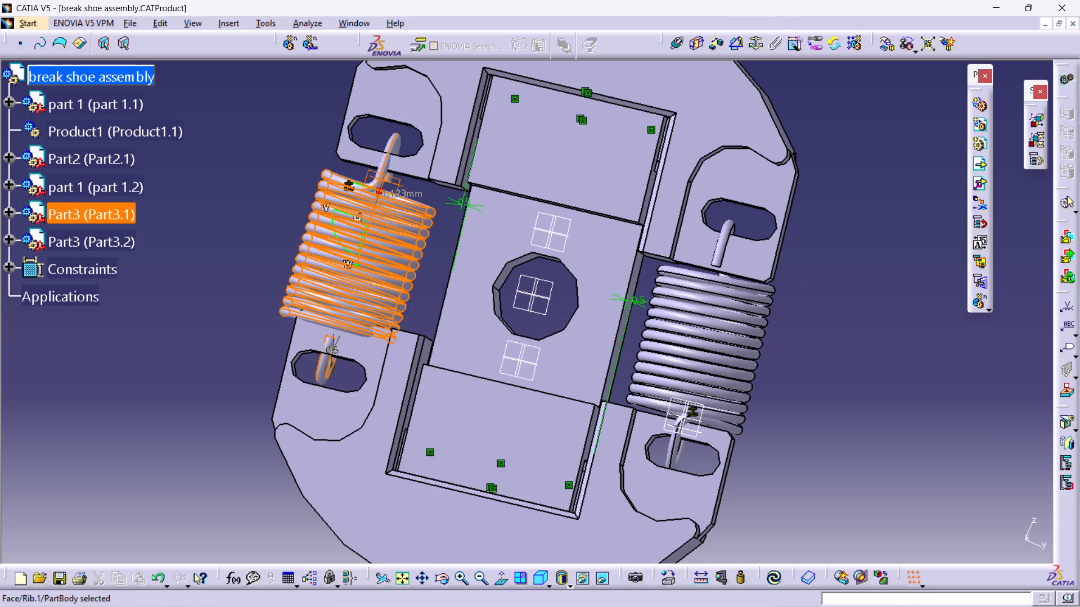
left_click_drag(365, 228, 378, 218)
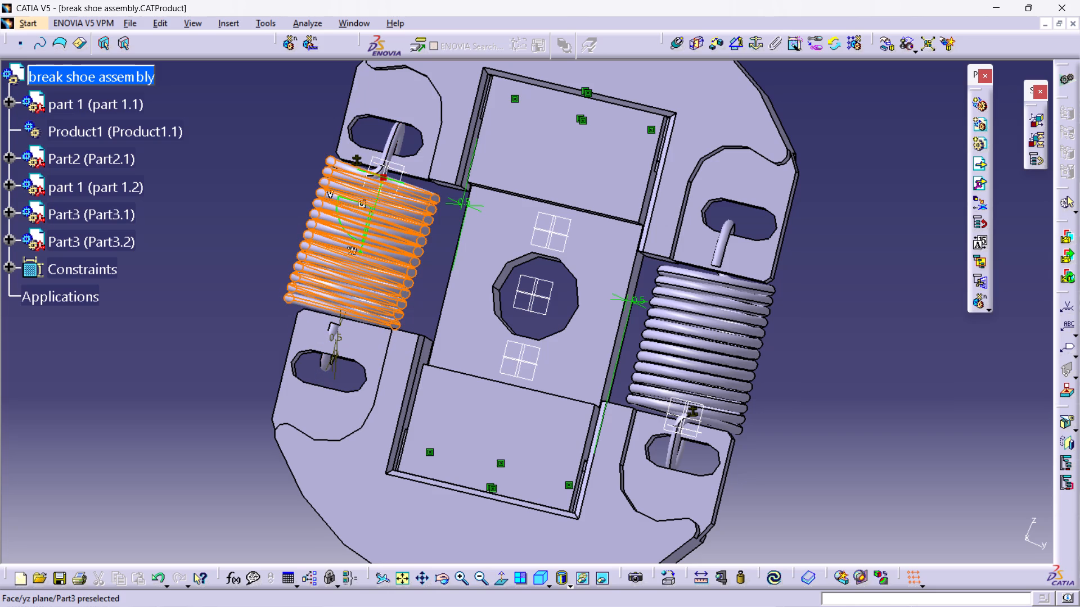
left_click_drag(368, 171, 373, 182)
middle_click(179, 333)
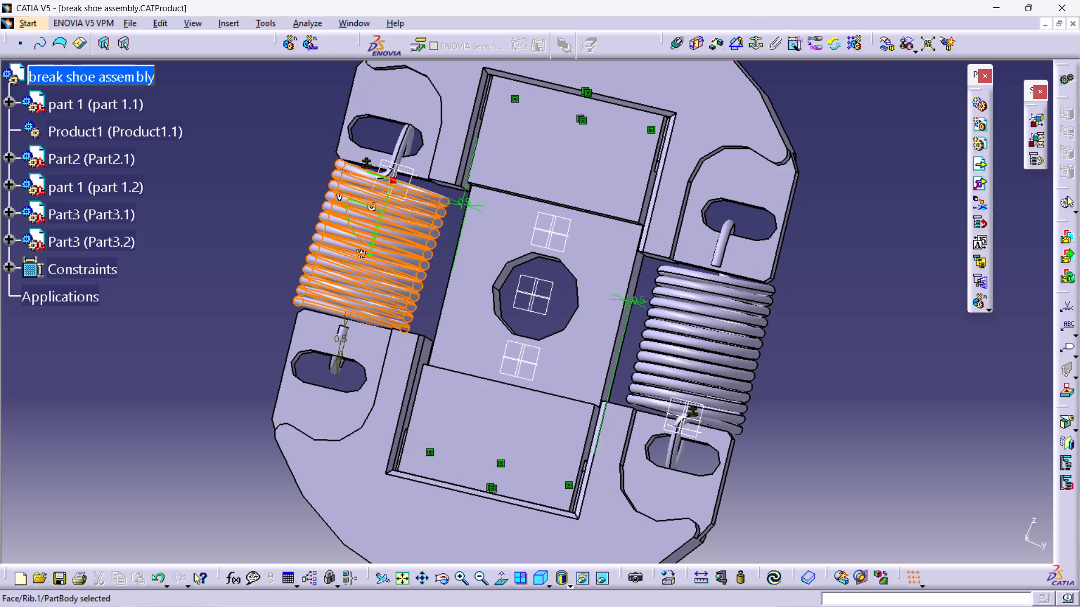
left_click_drag(354, 232, 357, 237)
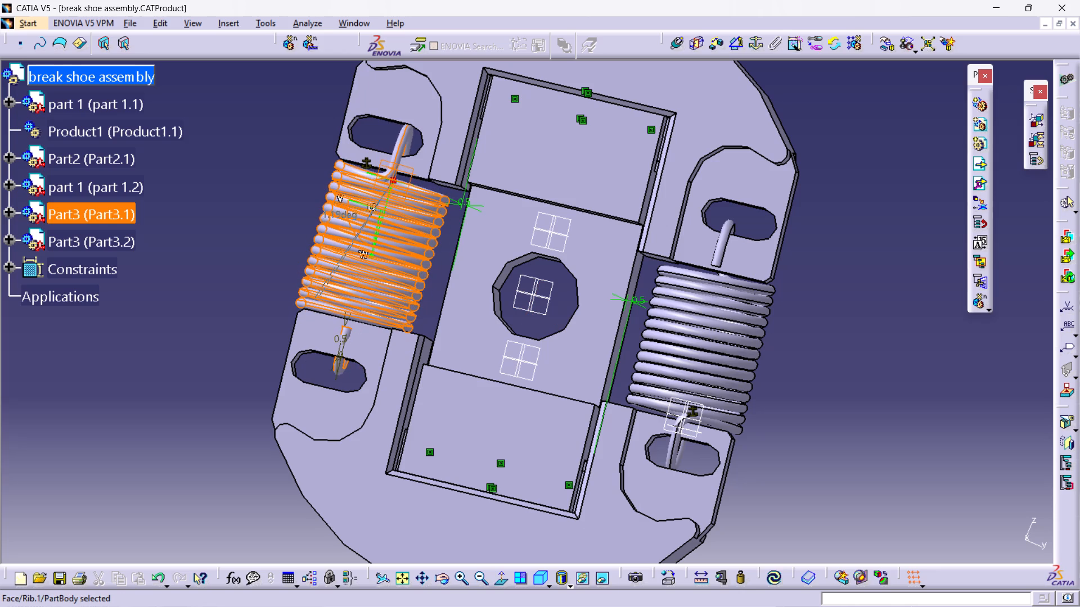
left_click_drag(357, 237, 361, 235)
left_click(361, 235)
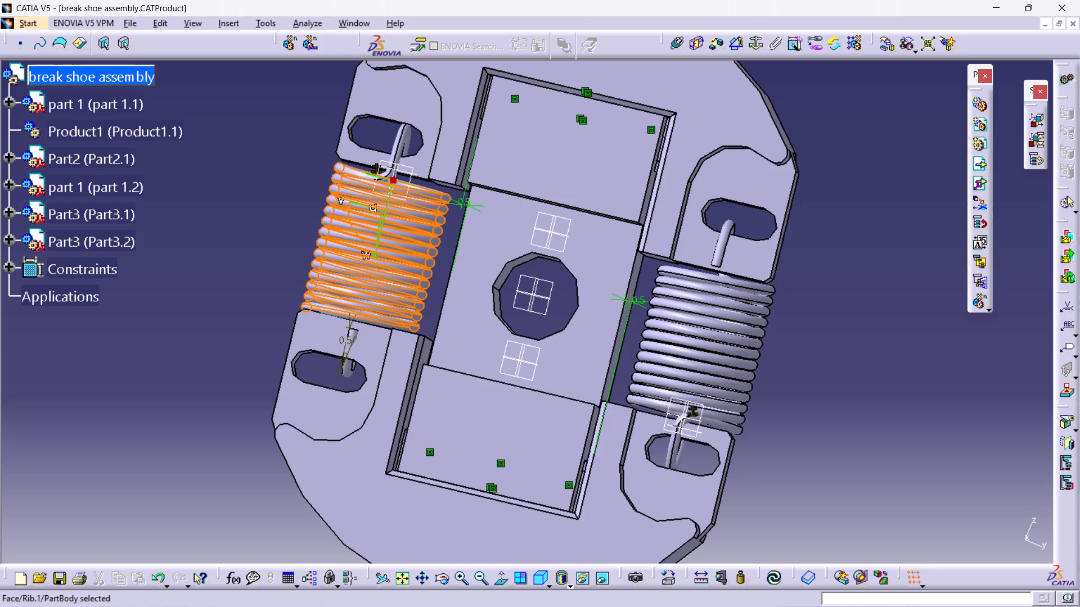
Shift spring Part3.1 across the shoes' thickness so its hooks sit evenly on both sides of the lugs.
left_click(381, 229)
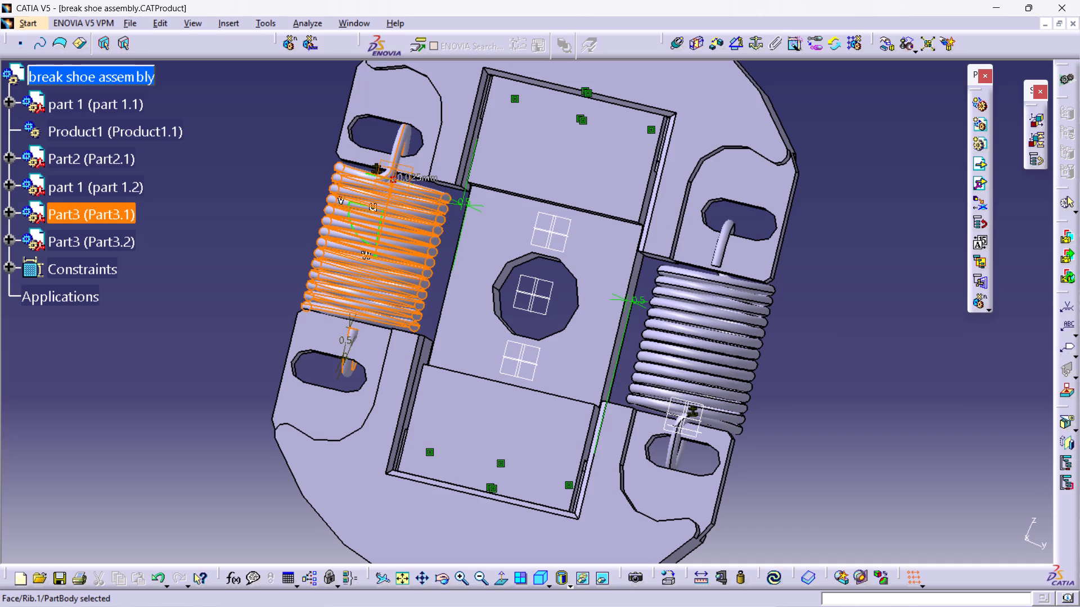
middle_click_drag(179, 274, 383, 323)
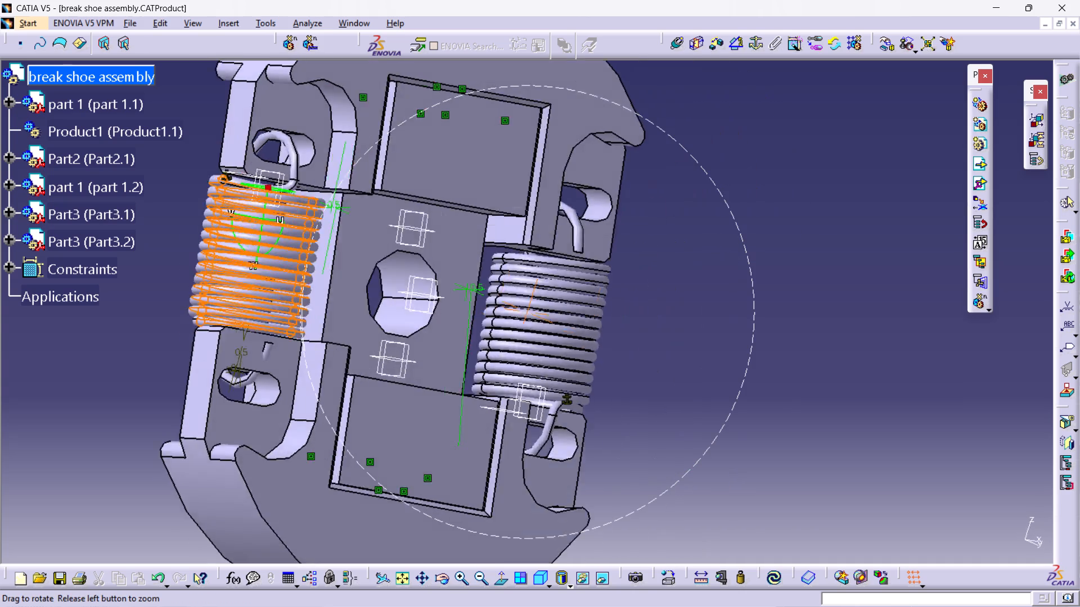
middle_click_drag(383, 323, 539, 350)
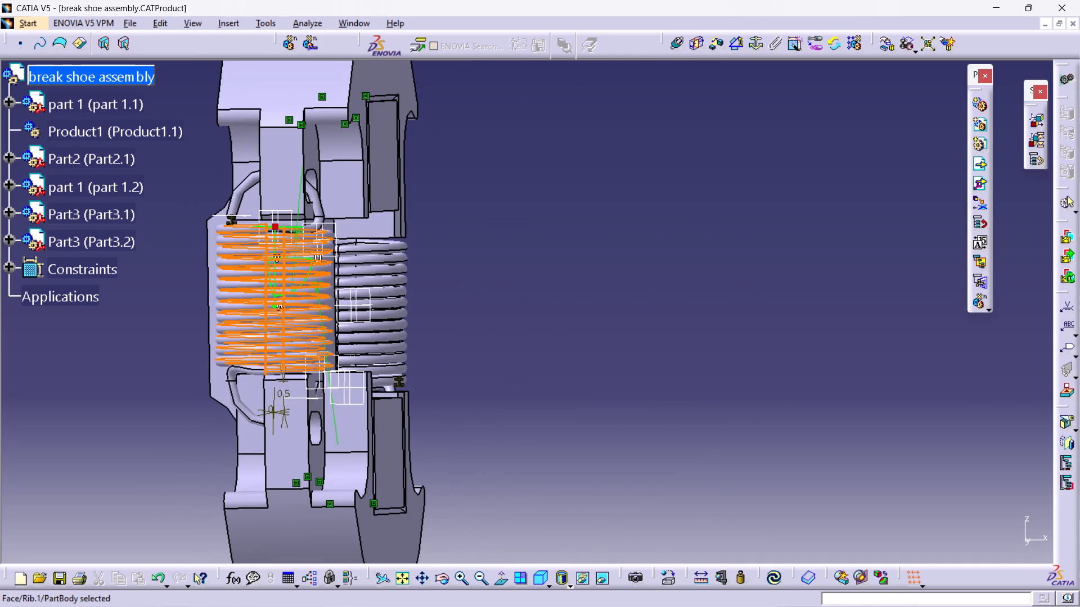
left_click_drag(286, 225, 307, 230)
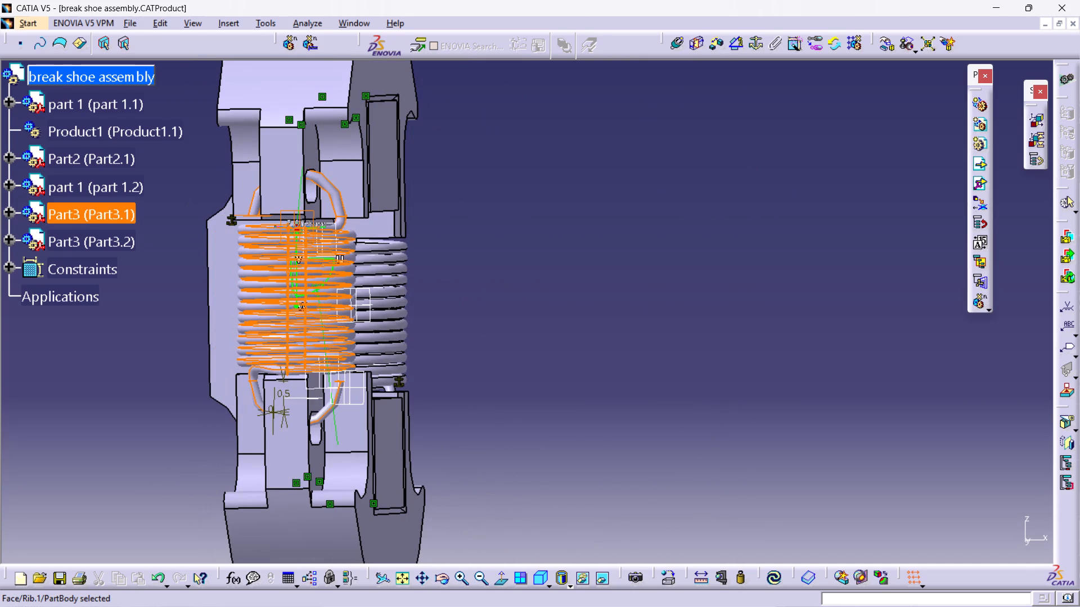
left_click_drag(307, 230, 301, 235)
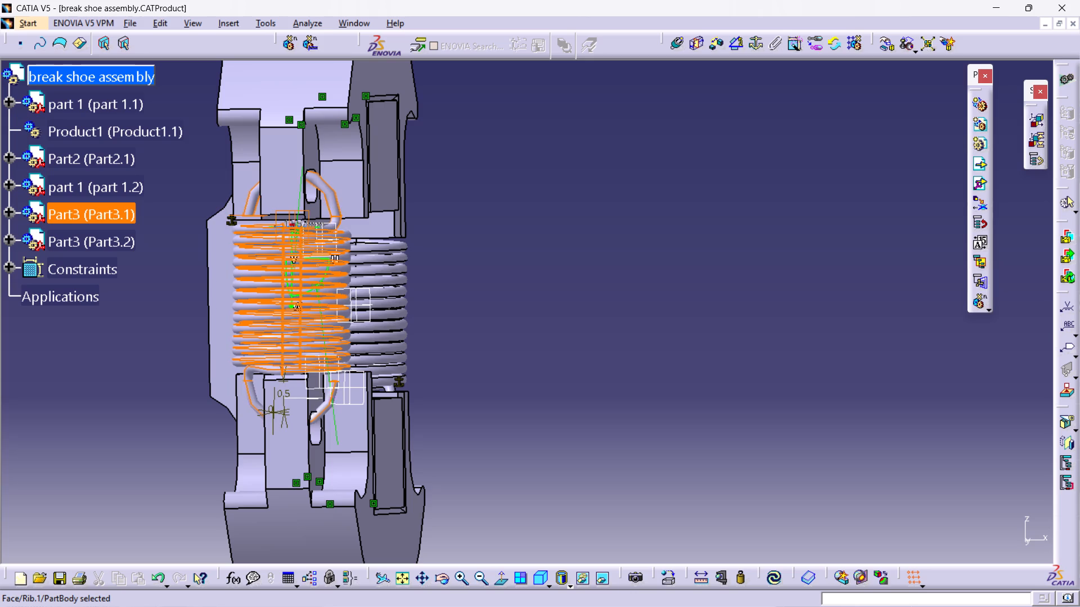
left_click_drag(301, 235, 298, 239)
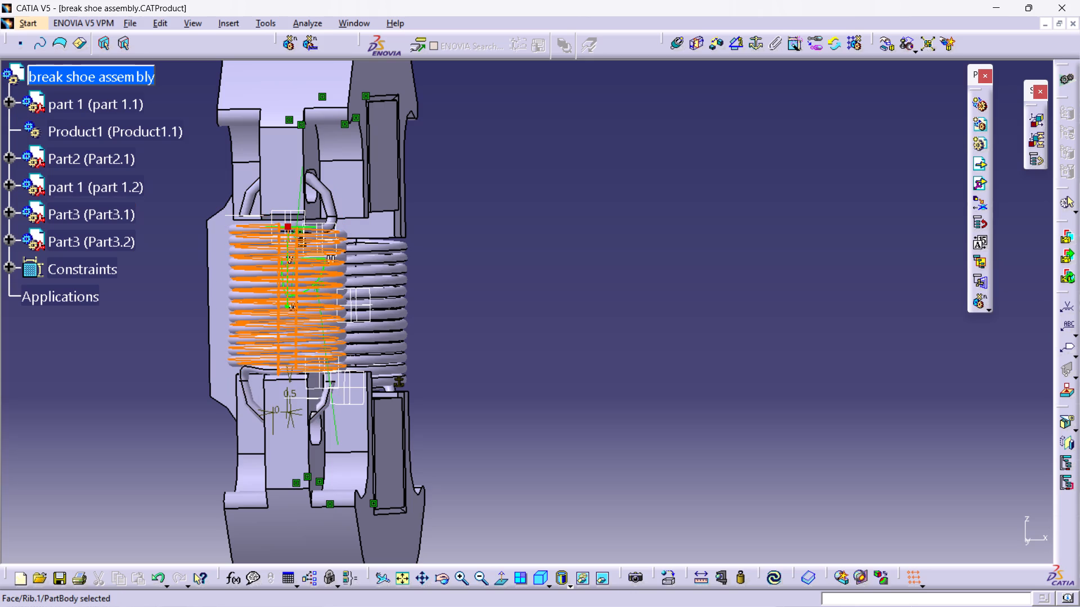
left_click(296, 281)
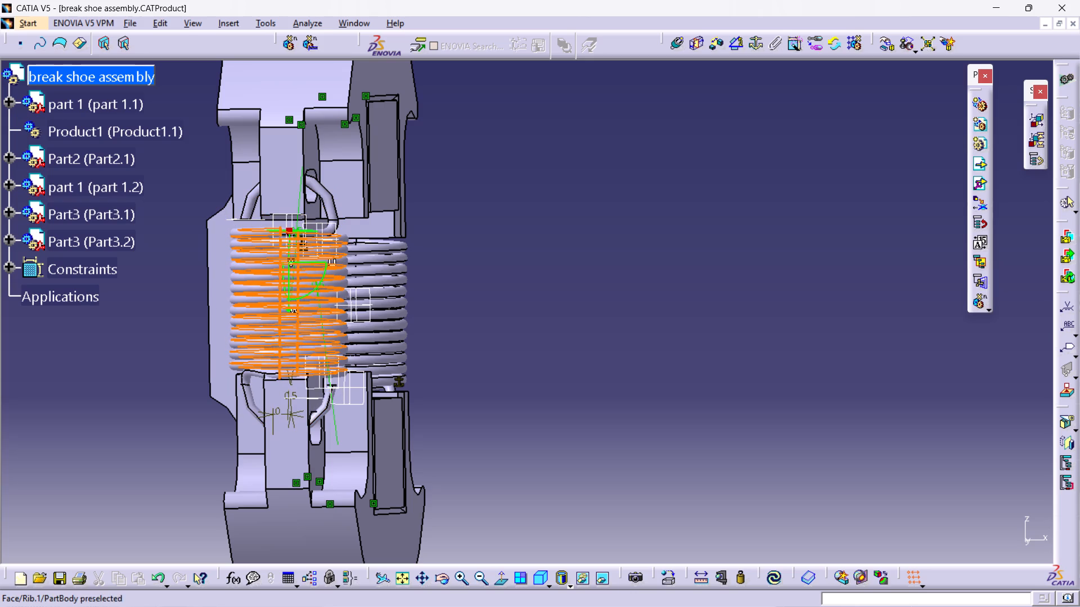
left_click(502, 268)
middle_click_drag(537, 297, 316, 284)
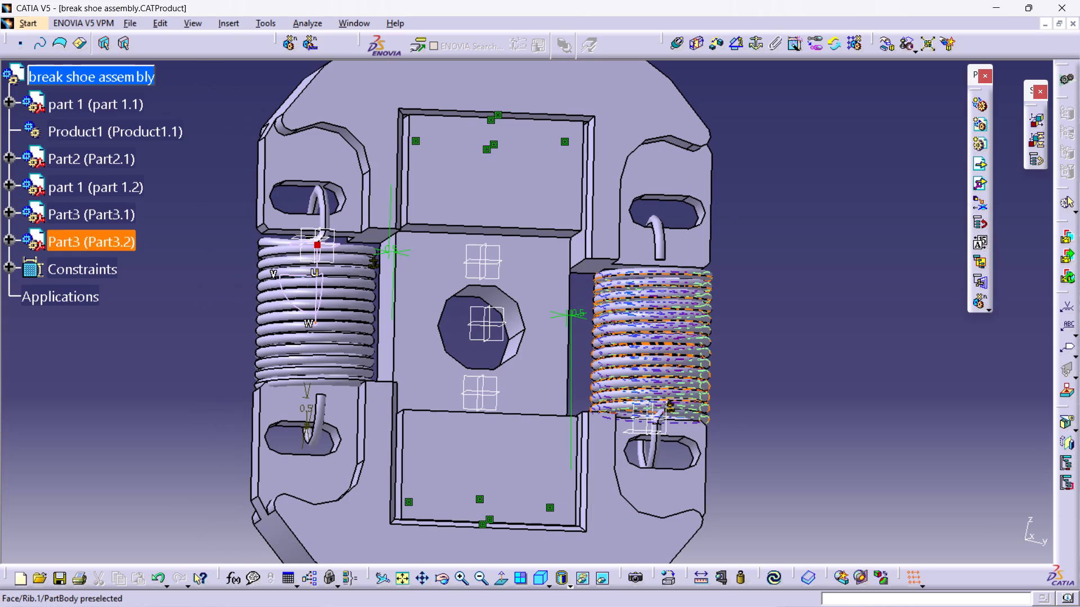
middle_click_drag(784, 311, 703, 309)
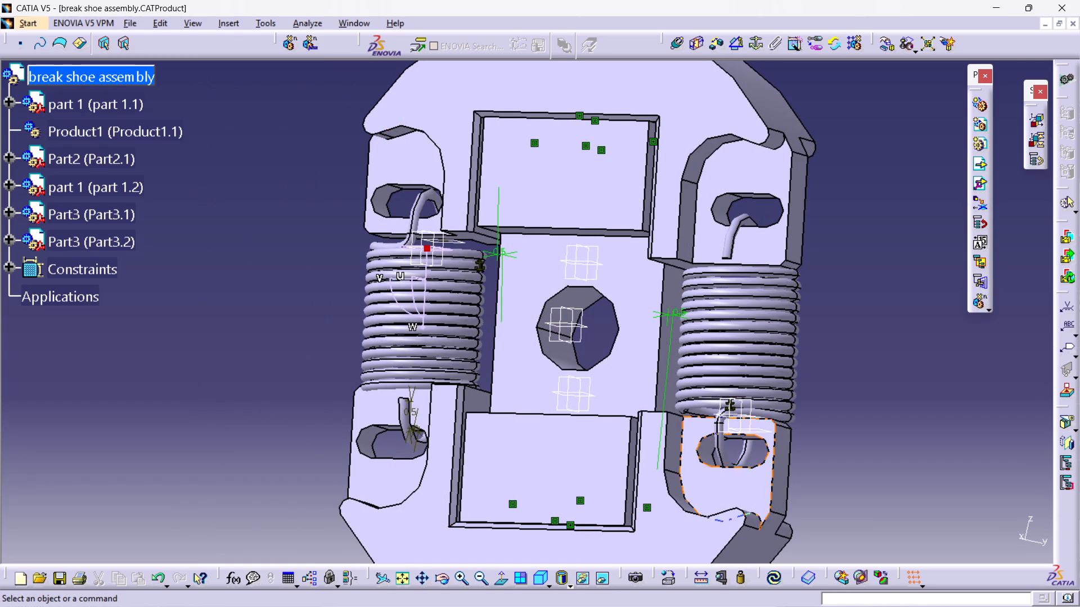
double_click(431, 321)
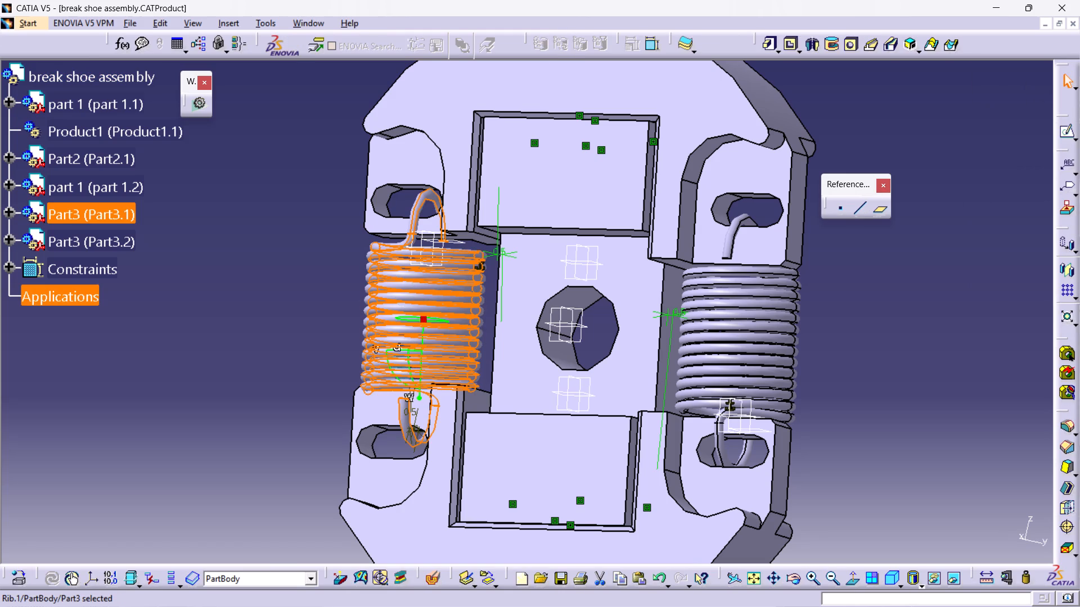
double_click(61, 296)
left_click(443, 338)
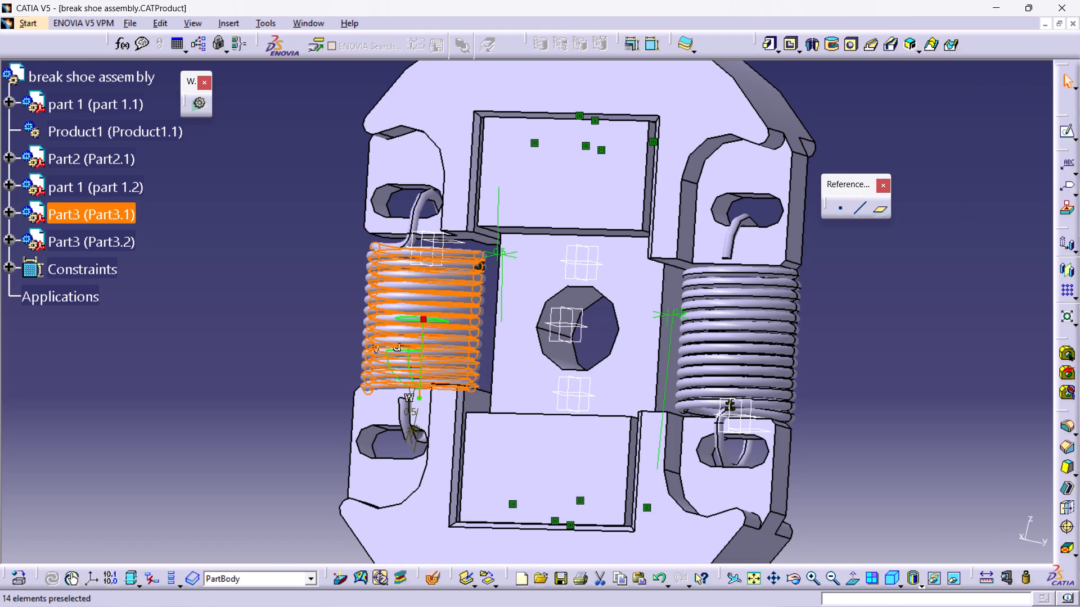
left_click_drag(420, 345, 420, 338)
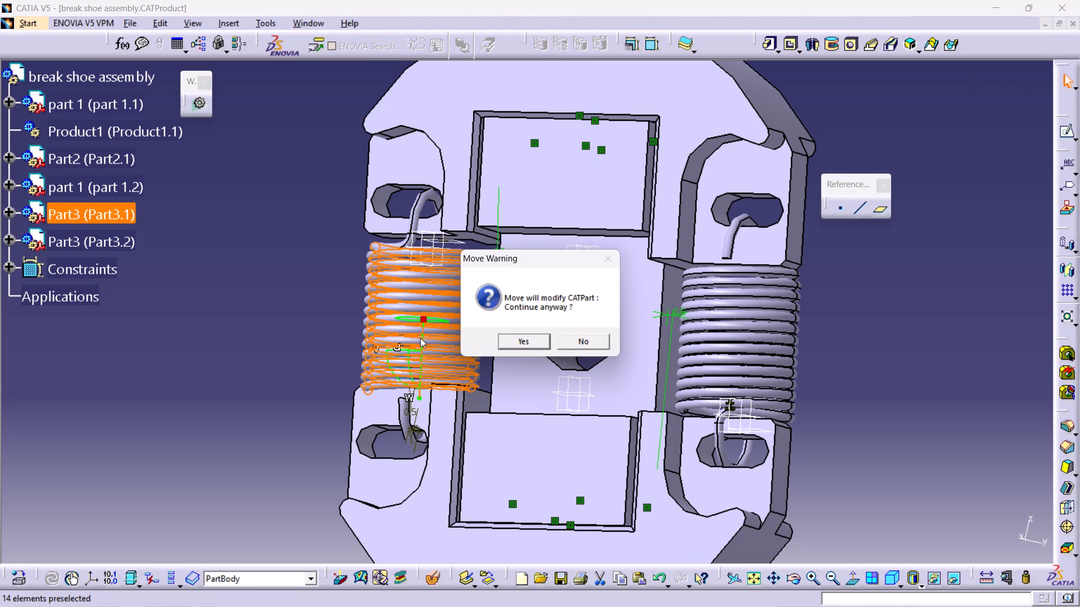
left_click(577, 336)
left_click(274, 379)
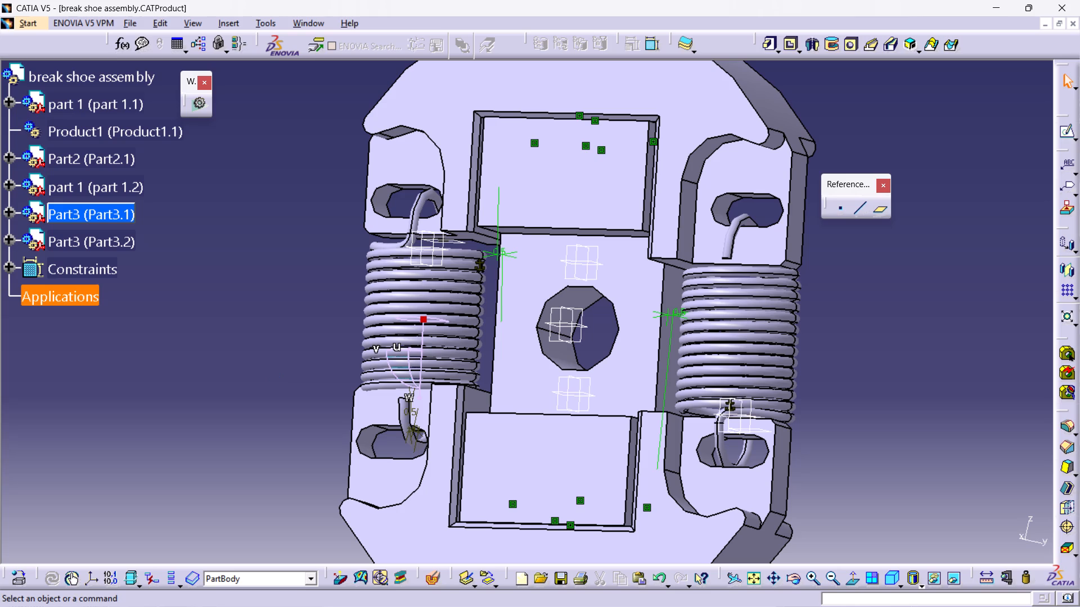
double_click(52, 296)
Nudge spring Part3.1 lengthwise toward the upper shoe so its coils sit between the two slotted lugs.
left_click(430, 301)
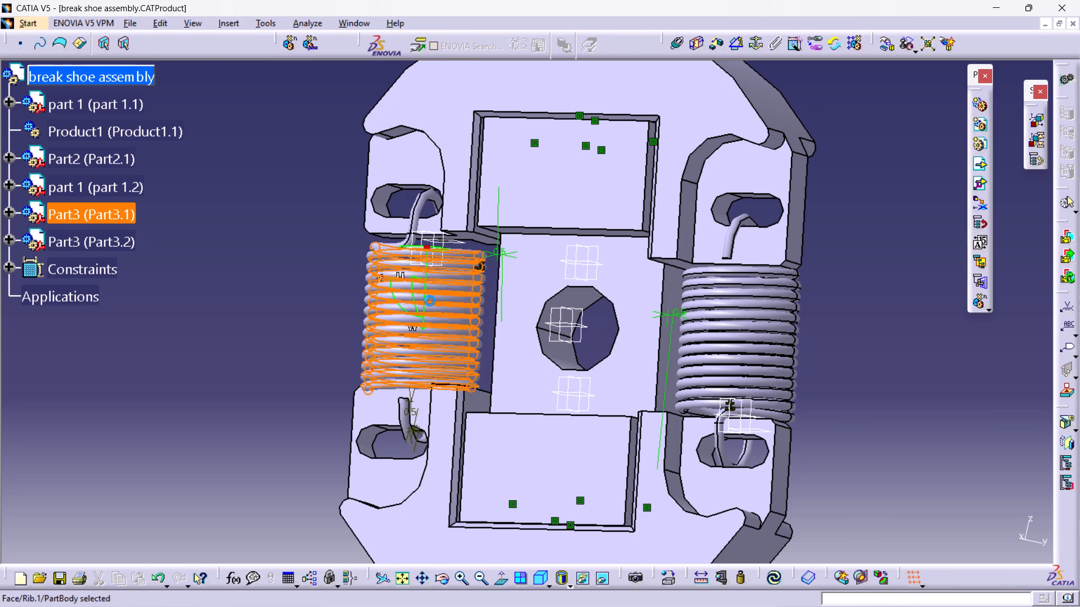
left_click_drag(424, 291, 429, 282)
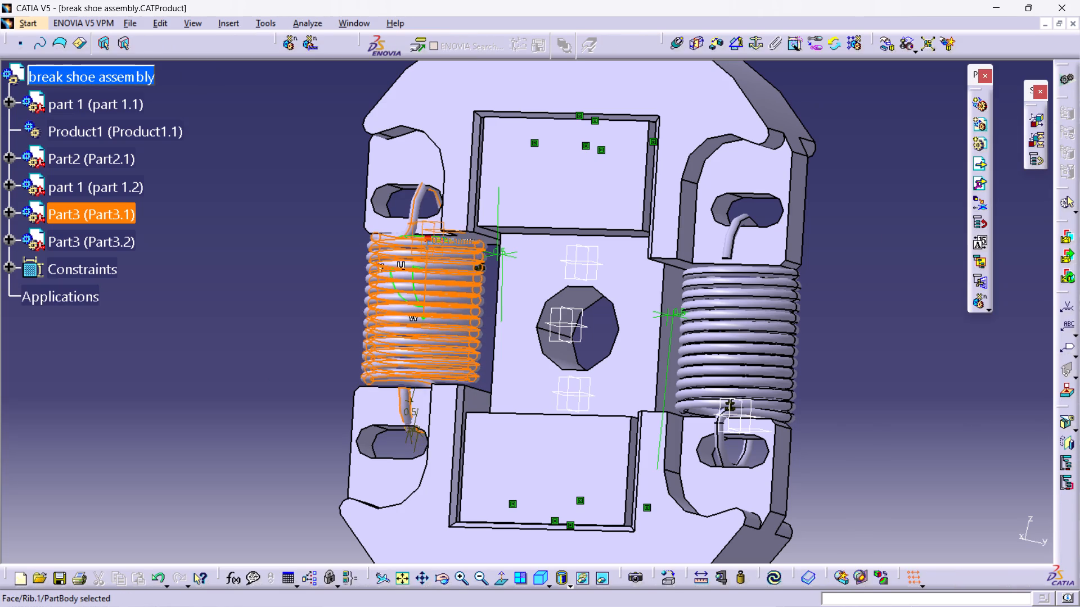
left_click_drag(429, 282, 426, 284)
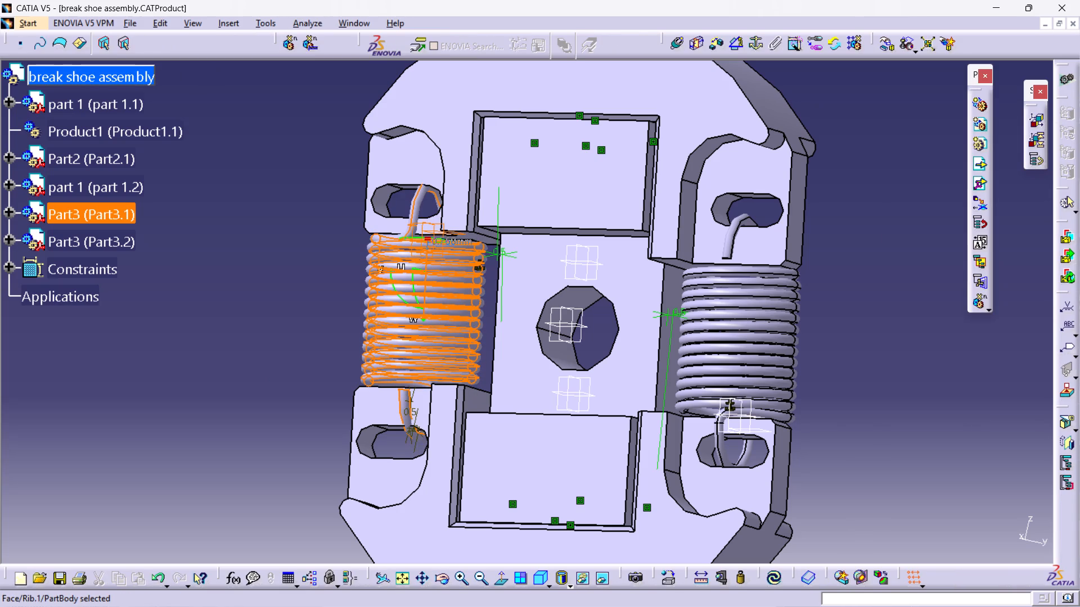
left_click_drag(426, 284, 426, 284)
left_click_drag(419, 305, 415, 305)
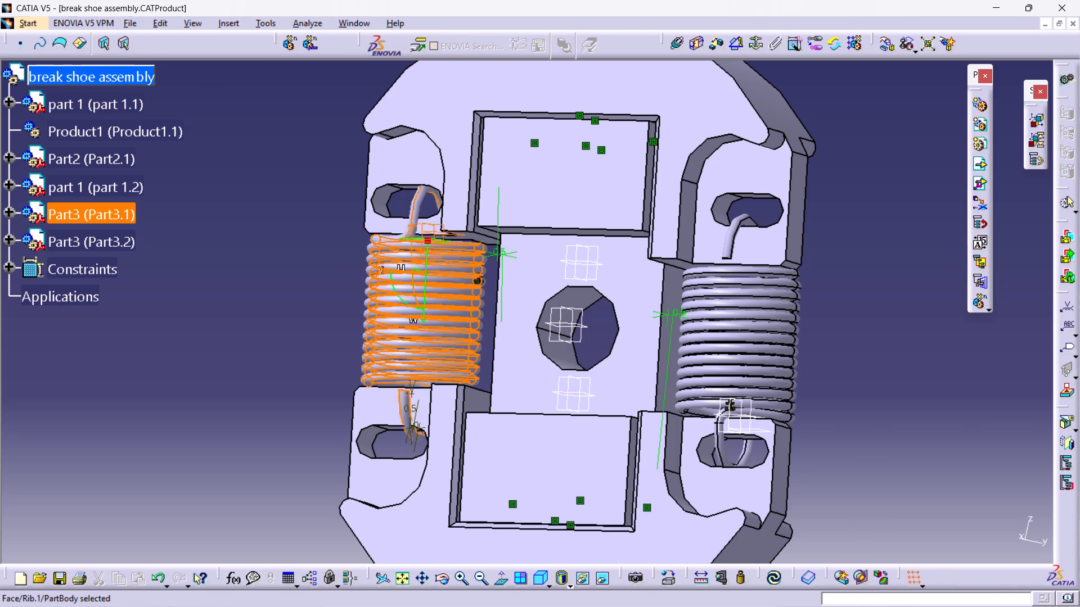
Flip spring Part3.1 end for end, slide it back into the gap and fine-tune its lengthwise position between the lugs.
left_click_drag(415, 305, 445, 108)
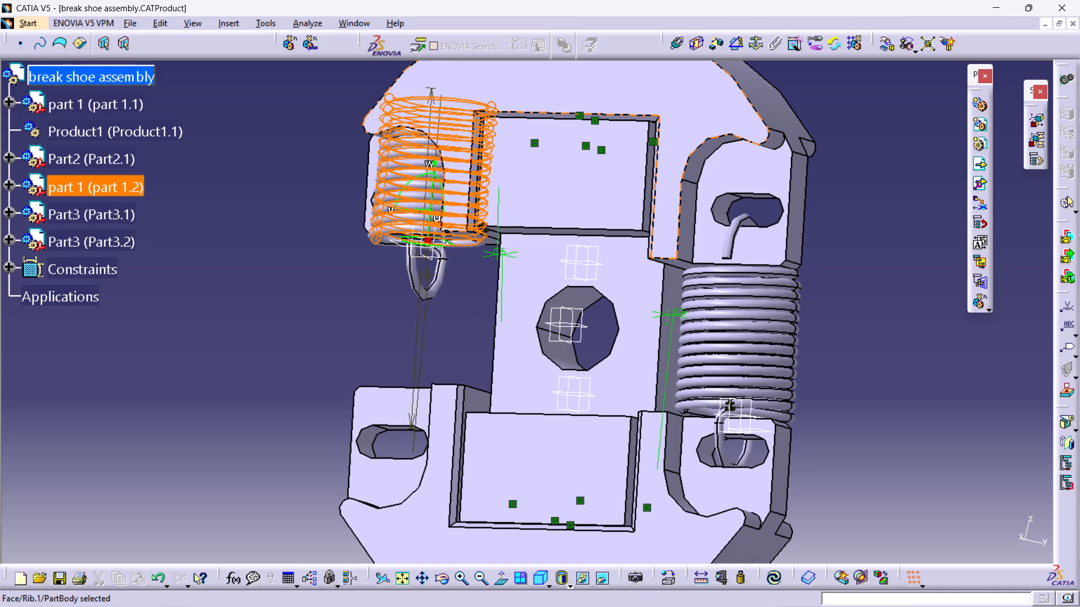
left_click_drag(431, 191, 383, 340)
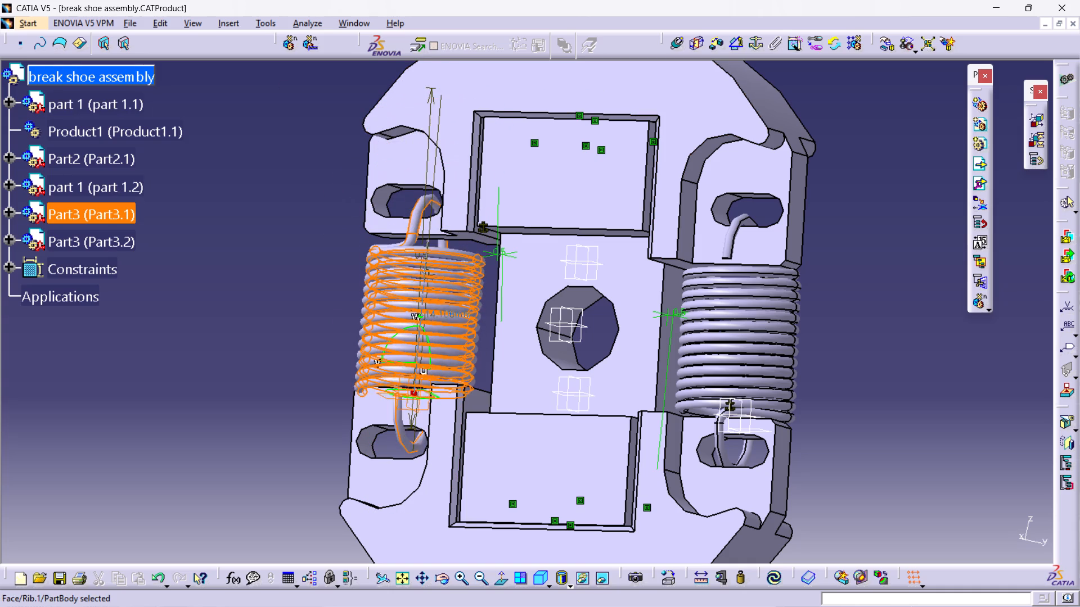
left_click_drag(383, 340, 371, 327)
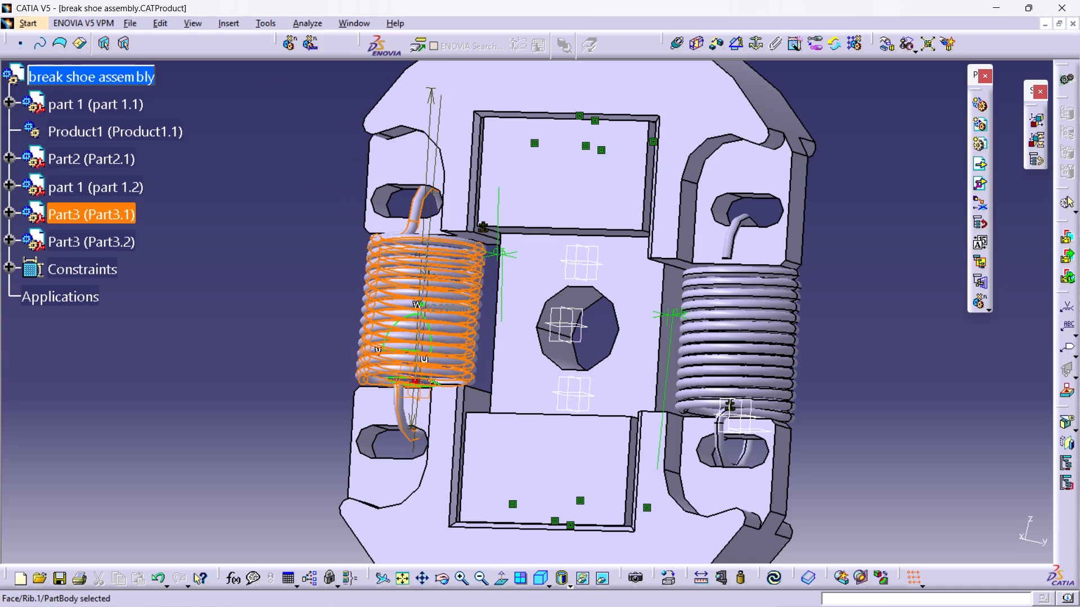
left_click_drag(371, 327, 362, 332)
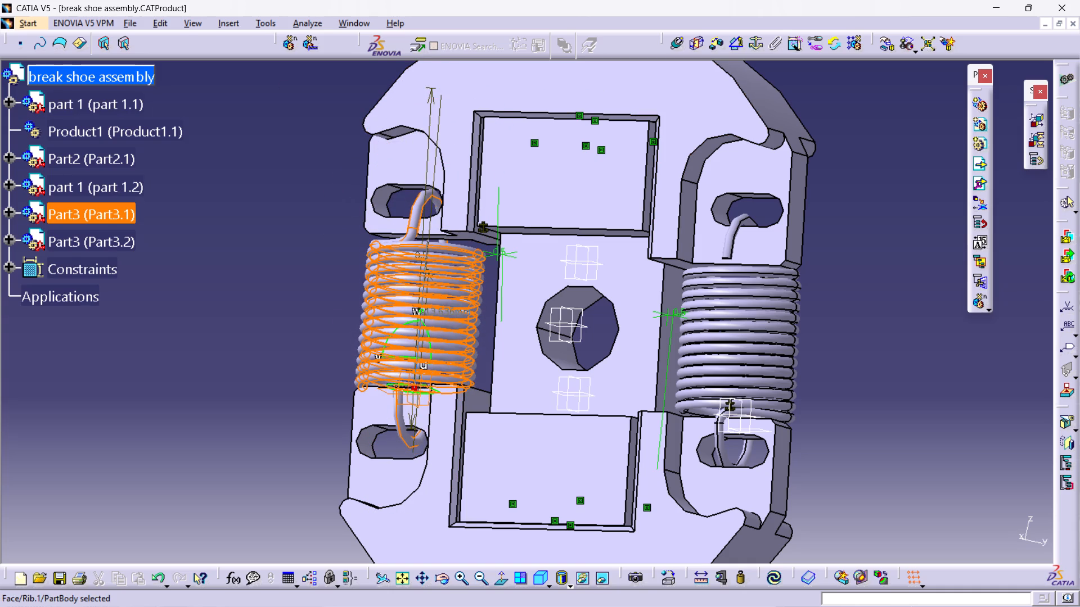
left_click_drag(362, 332, 363, 329)
double_click(363, 329)
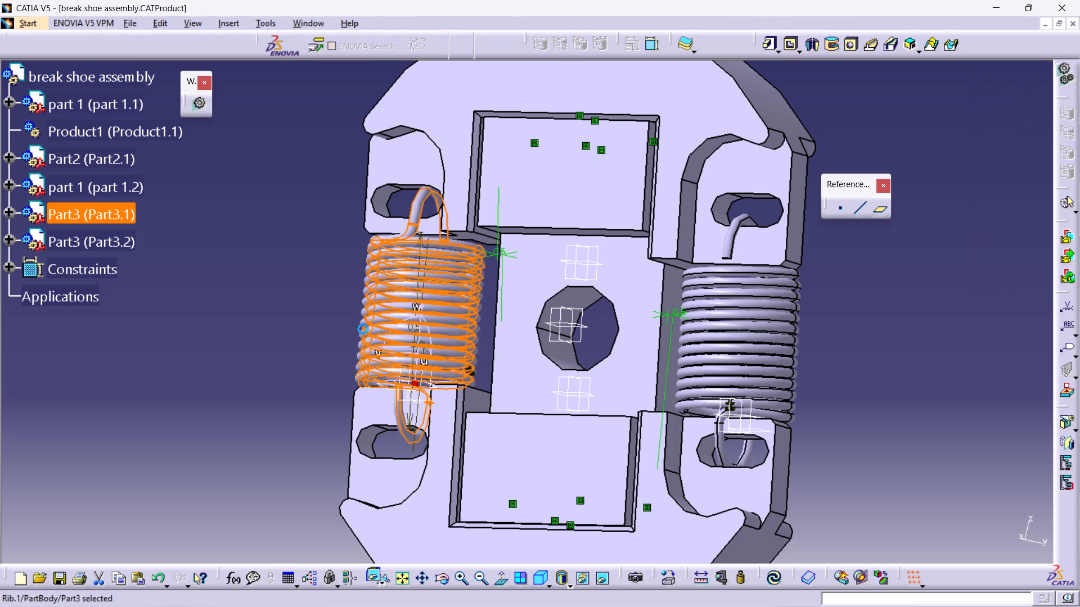
left_click(202, 337)
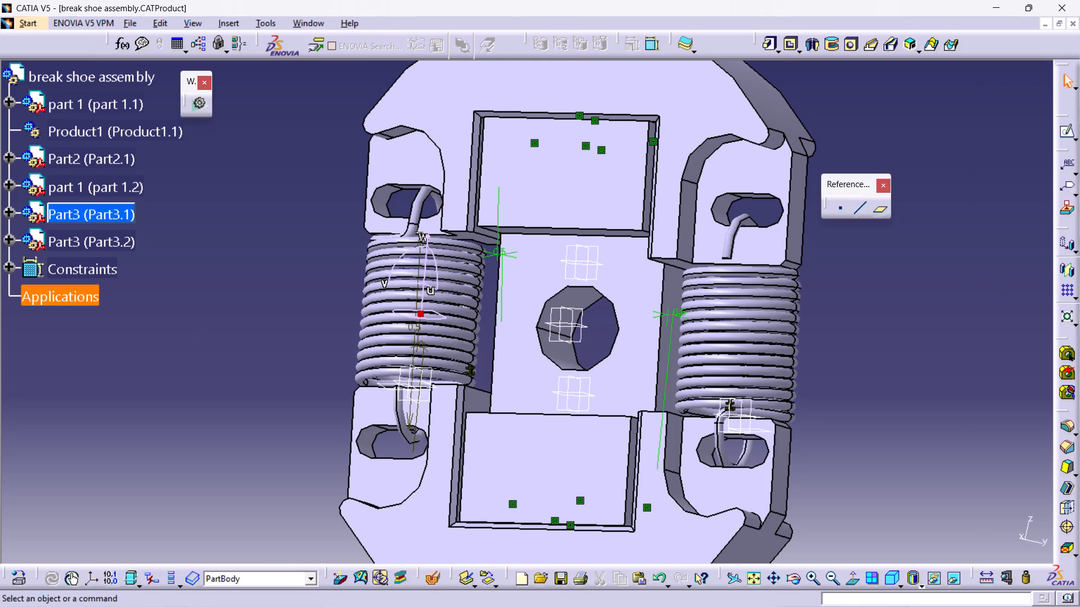
double_click(43, 301)
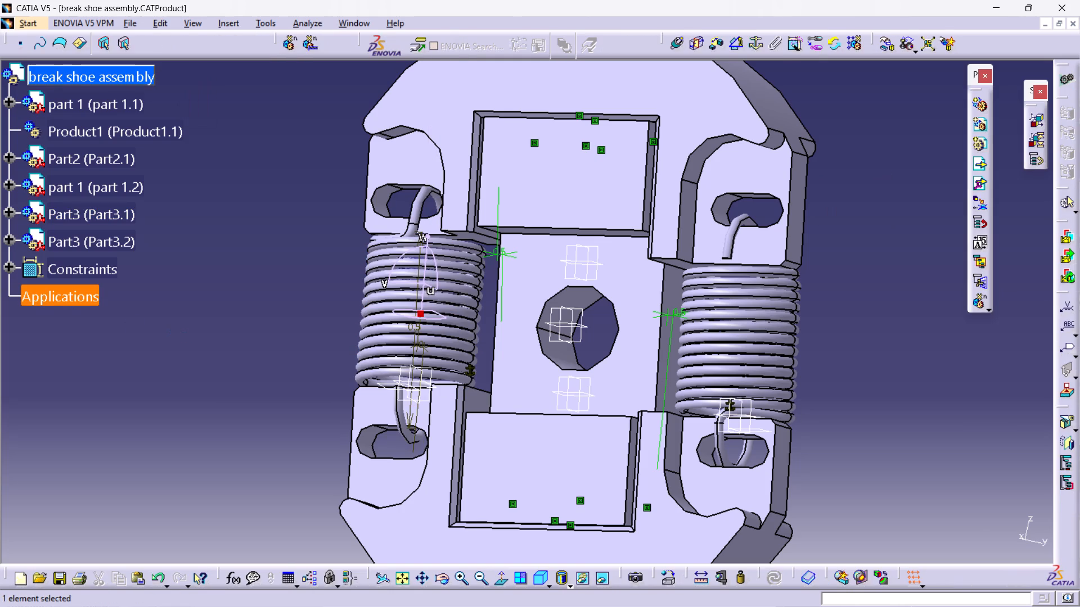
Adjust spring Part3.1's tilt and its position across the shoes' thickness so its hooks straddle both lugs.
middle_click_drag(78, 404, 274, 394, "ctrl")
middle_click_drag(264, 397, 520, 417)
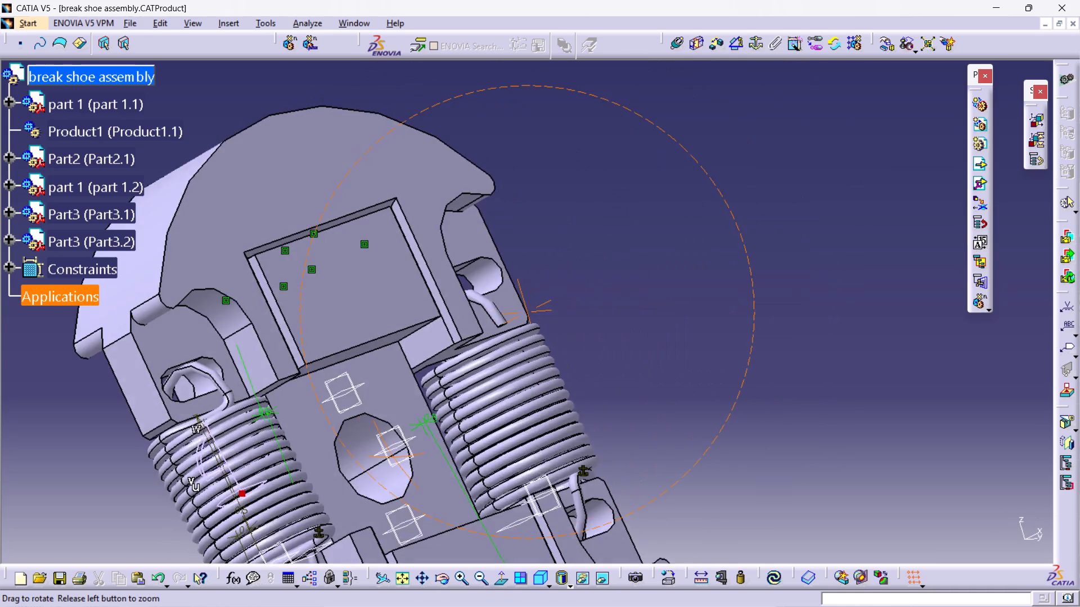
middle_click_drag(520, 417, 480, 431)
middle_click_drag(305, 444, 471, 310)
middle_click_drag(97, 442, 443, 460)
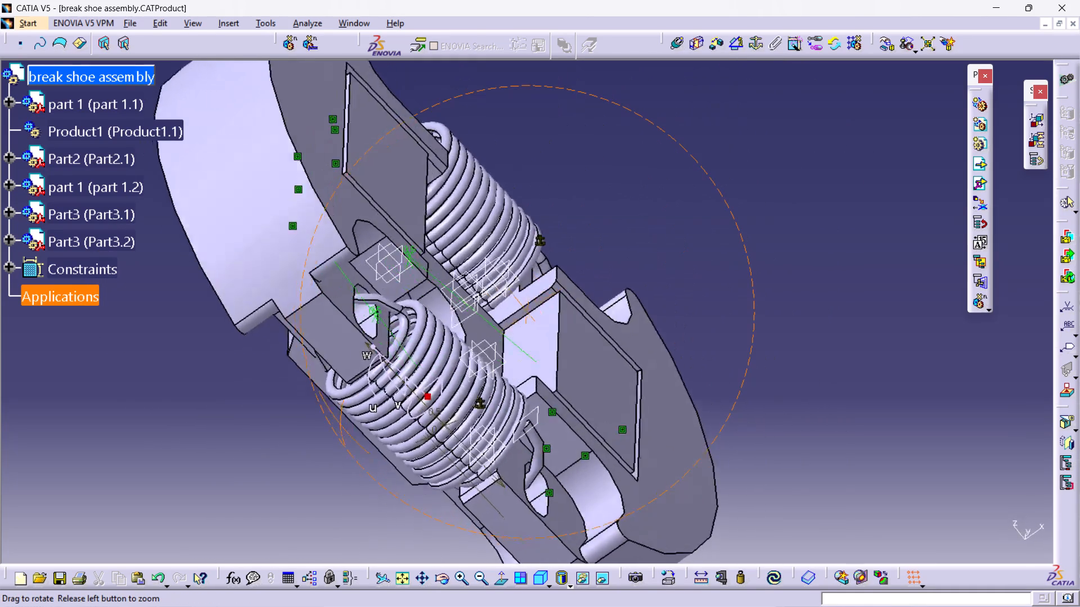
middle_click_drag(443, 460, 429, 326)
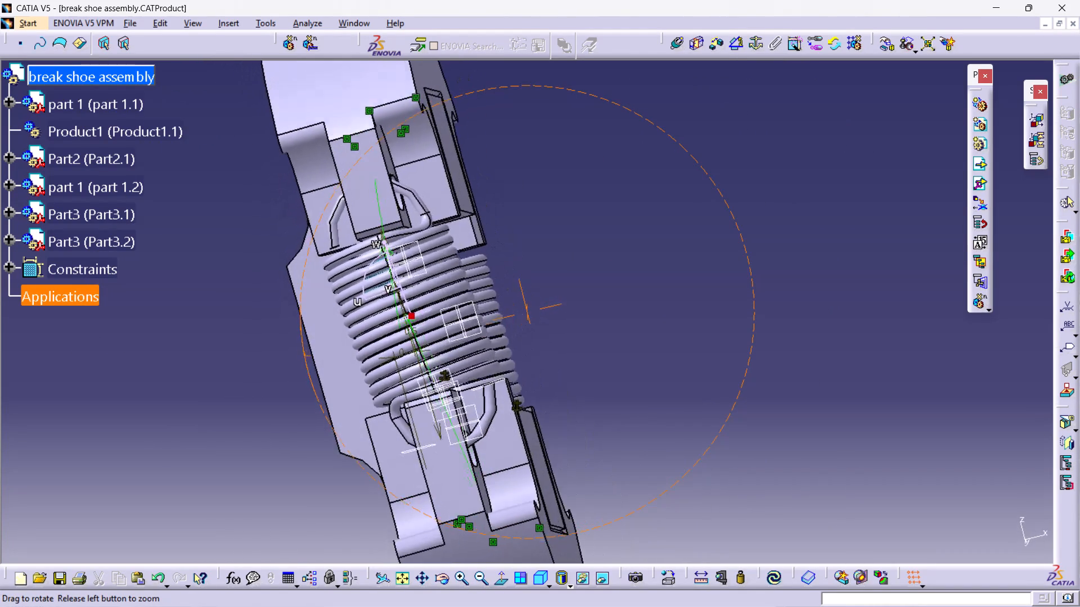
middle_click_drag(429, 326, 426, 324)
left_click(461, 292)
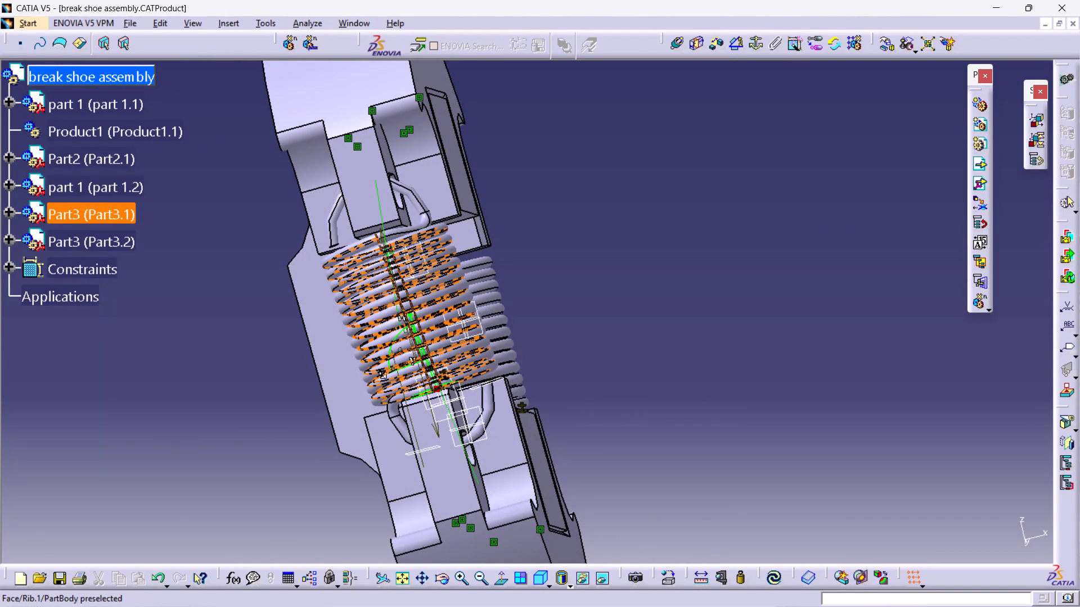
left_click(394, 345)
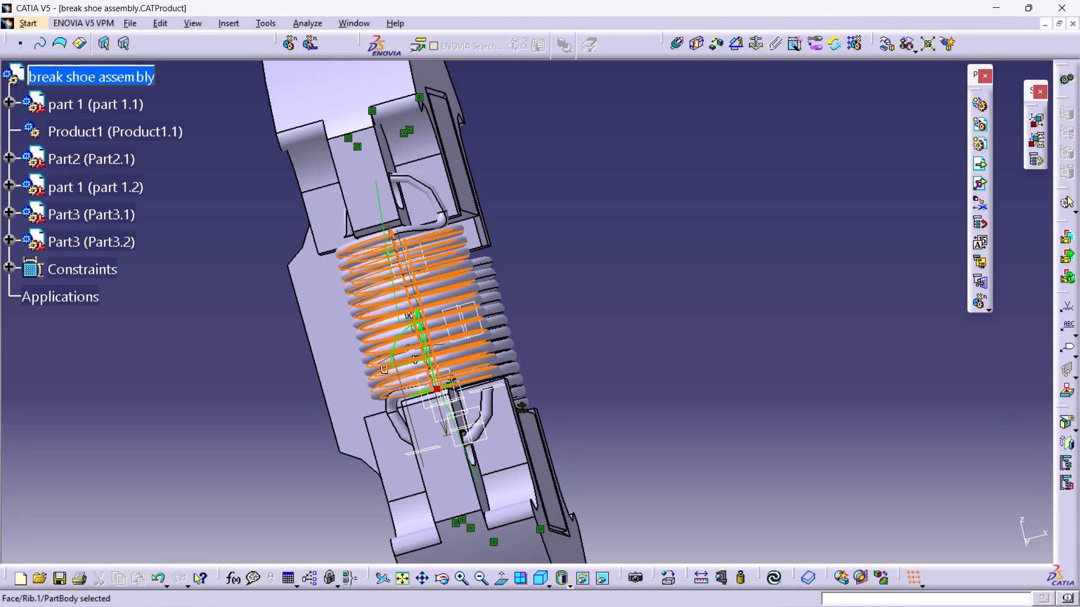
middle_click_drag(684, 321, 728, 304)
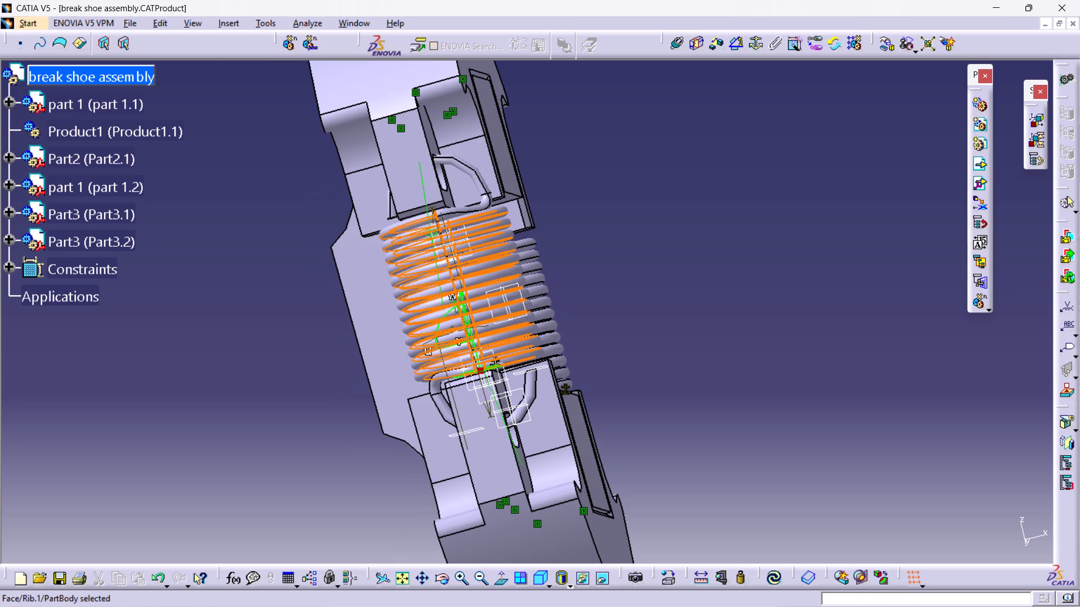
left_click_drag(470, 374, 458, 376)
Examine the whole brake shoe assembly from the side and front to check how both springs' hooks sit in the slots.
left_click(568, 368)
middle_click(723, 327)
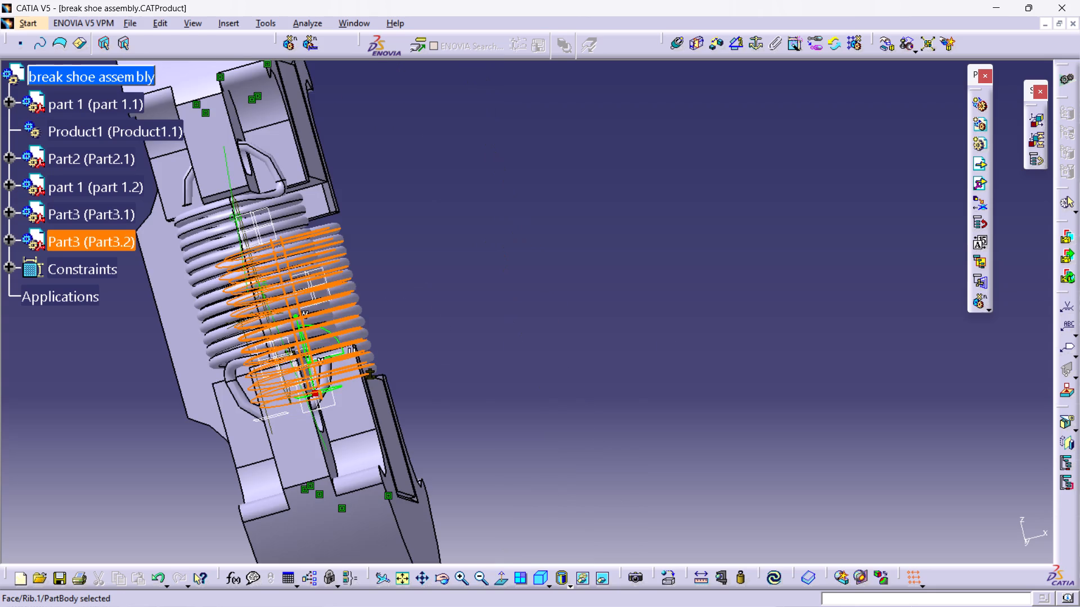
middle_click_drag(629, 372, 710, 350)
scroll(633, 261, "up", 1, "ctrl")
middle_click_drag(633, 261, 632, 270, "ctrl")
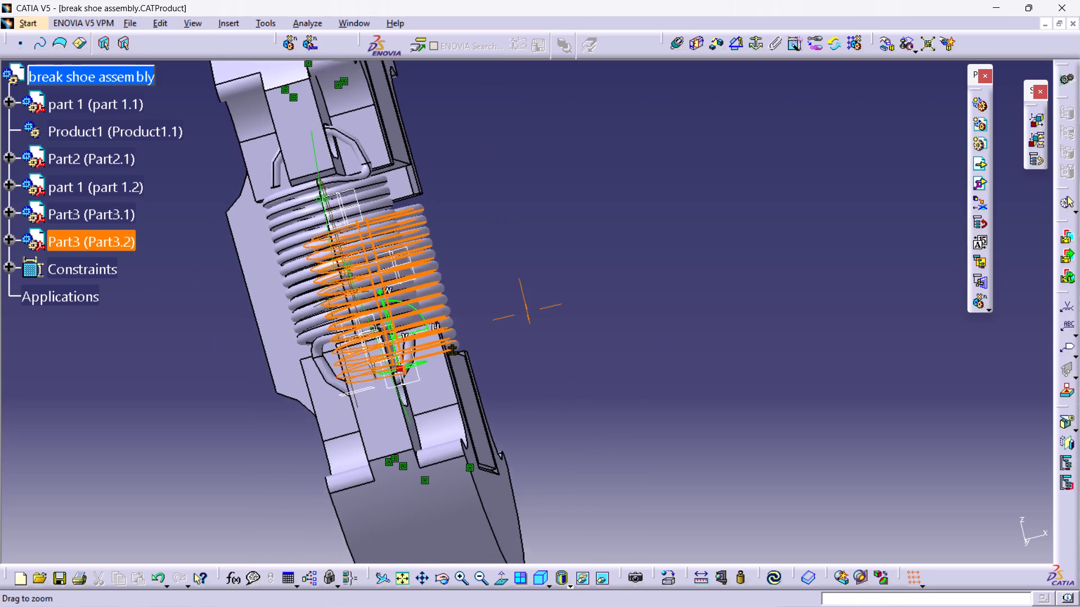
middle_click_drag(632, 270, 615, 332, "ctrl")
middle_click_drag(628, 330, 480, 350)
middle_click_drag(480, 351, 469, 332)
middle_click_drag(508, 255, 418, 274)
middle_click_drag(402, 296, 418, 377)
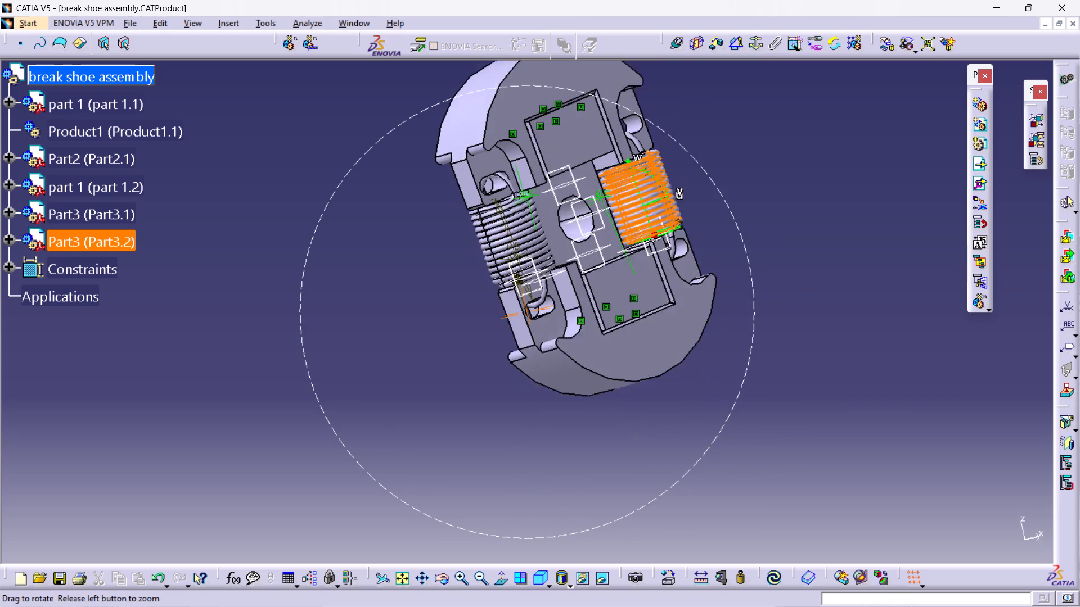
middle_click_drag(418, 377, 418, 379)
left_click(415, 368)
middle_click_drag(854, 281, 676, 339)
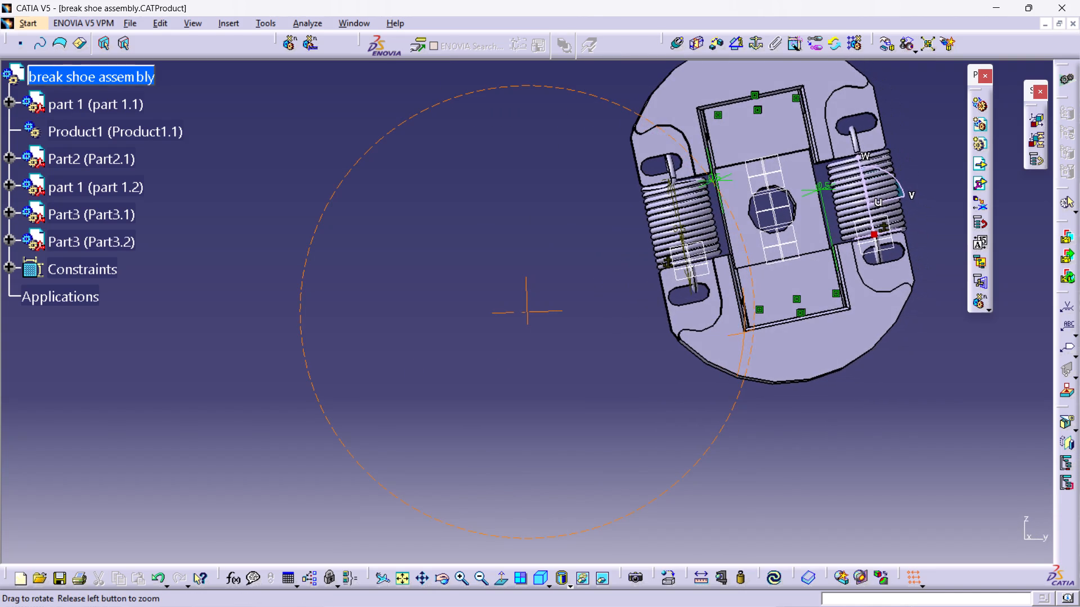
middle_click_drag(676, 339, 677, 339)
middle_click_drag(641, 379, 516, 398)
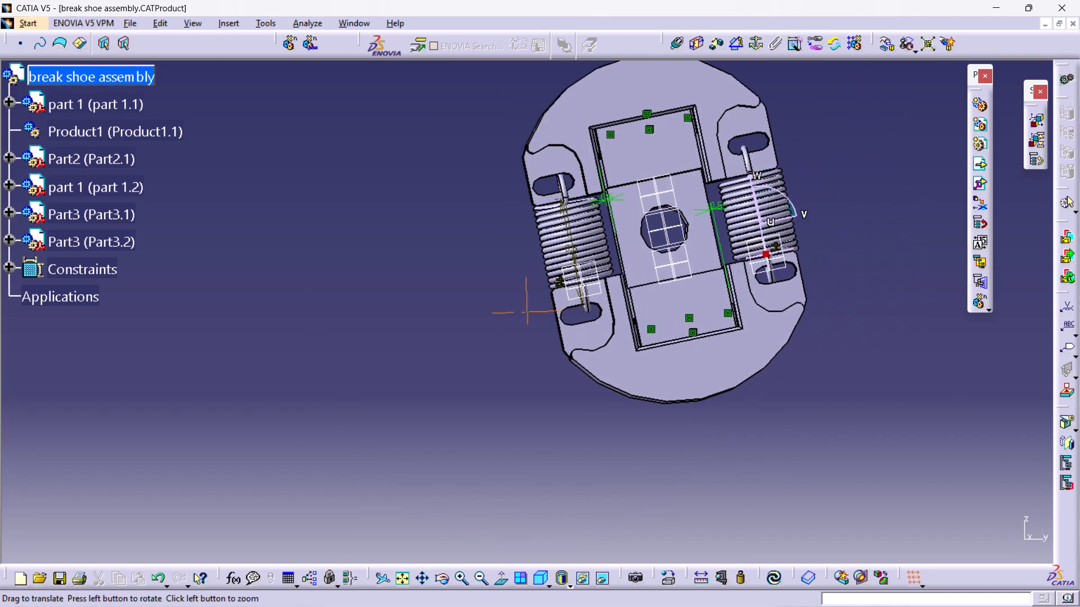
middle_click_drag(516, 398, 480, 398)
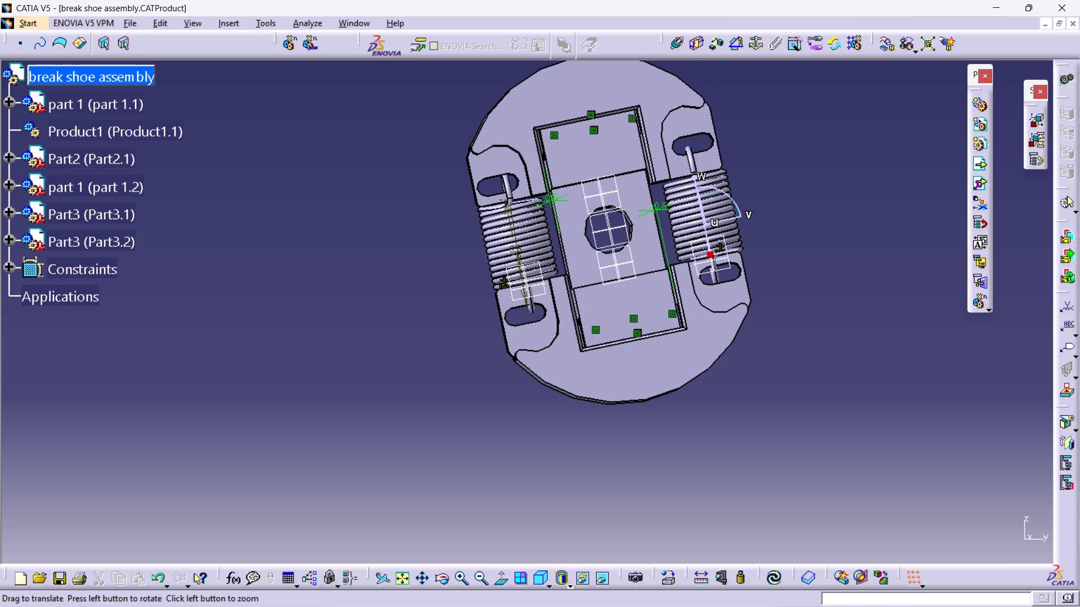
middle_click_drag(876, 175, 708, 398)
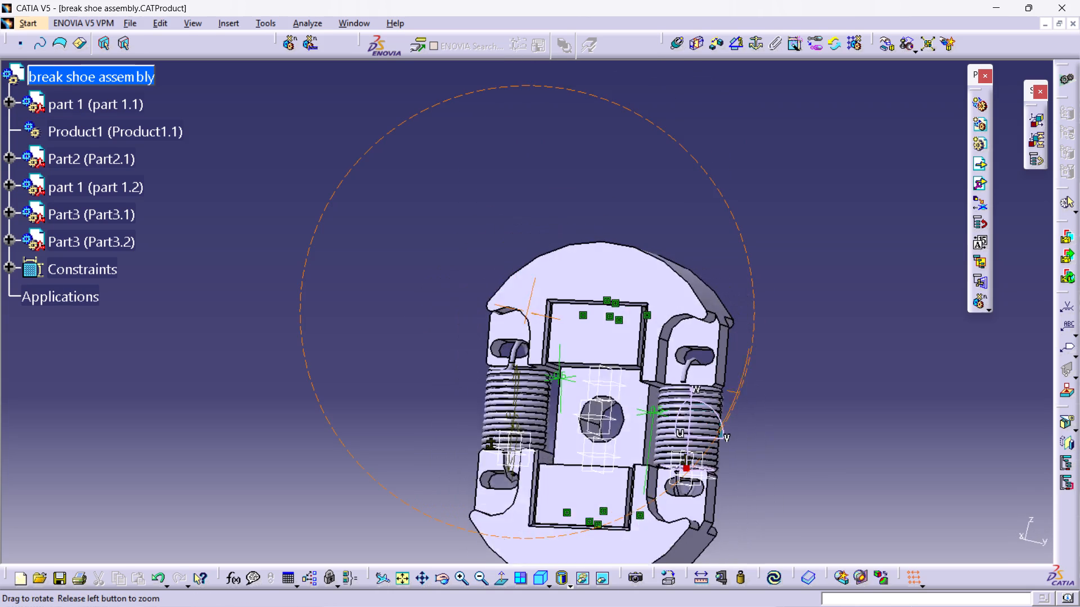
middle_click_drag(708, 398, 709, 408)
middle_click_drag(408, 387, 435, 305)
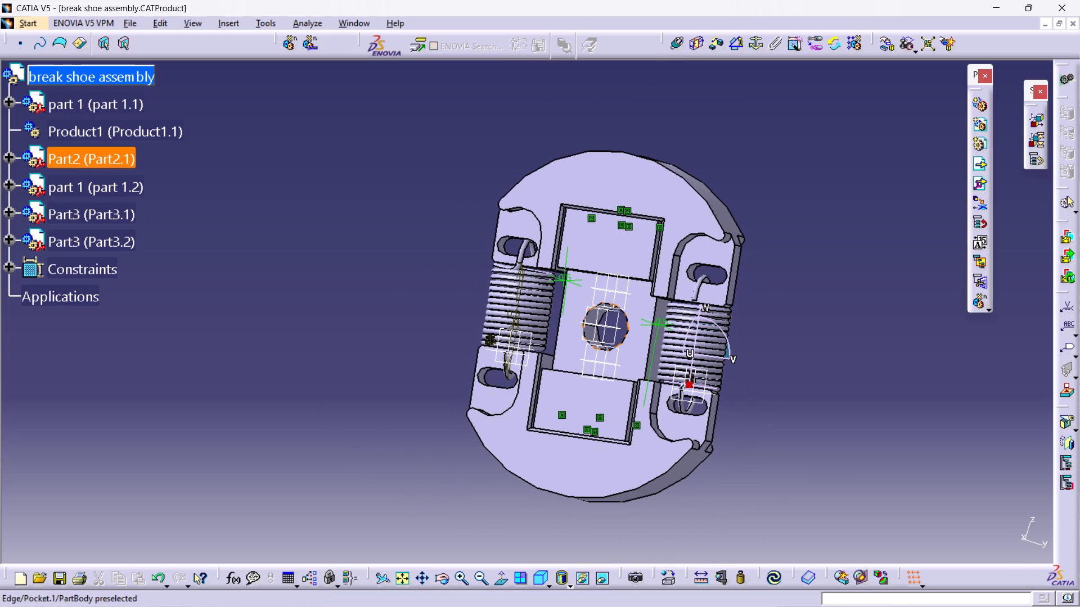
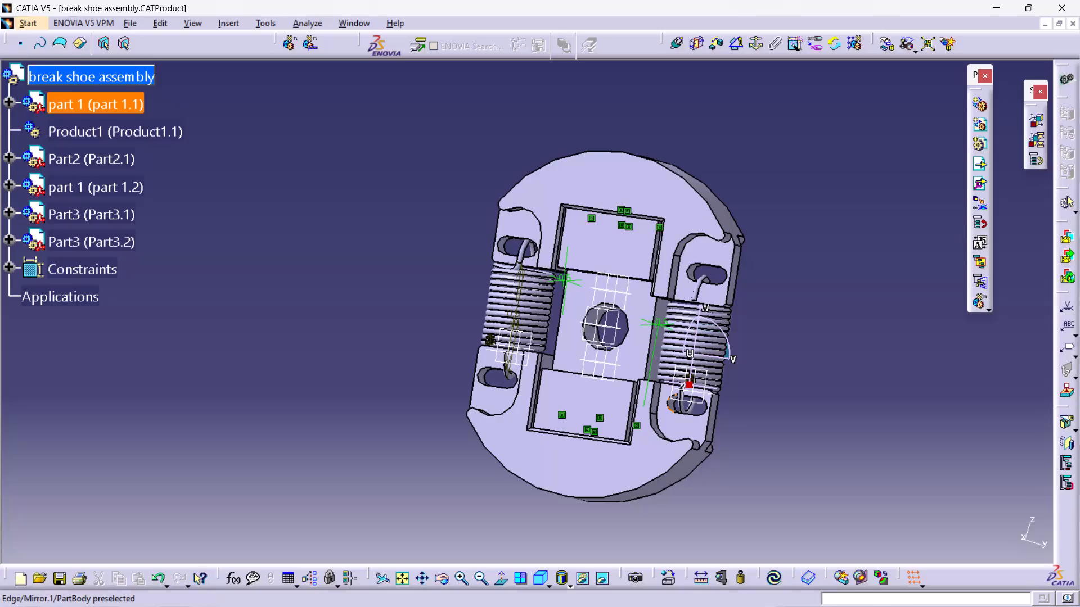
Fine-tune spring Part3.1's sideways position across the shoes' width so its hooks sit near the middle of both slots.
middle_click_drag(794, 374, 769, 277, "ctrl")
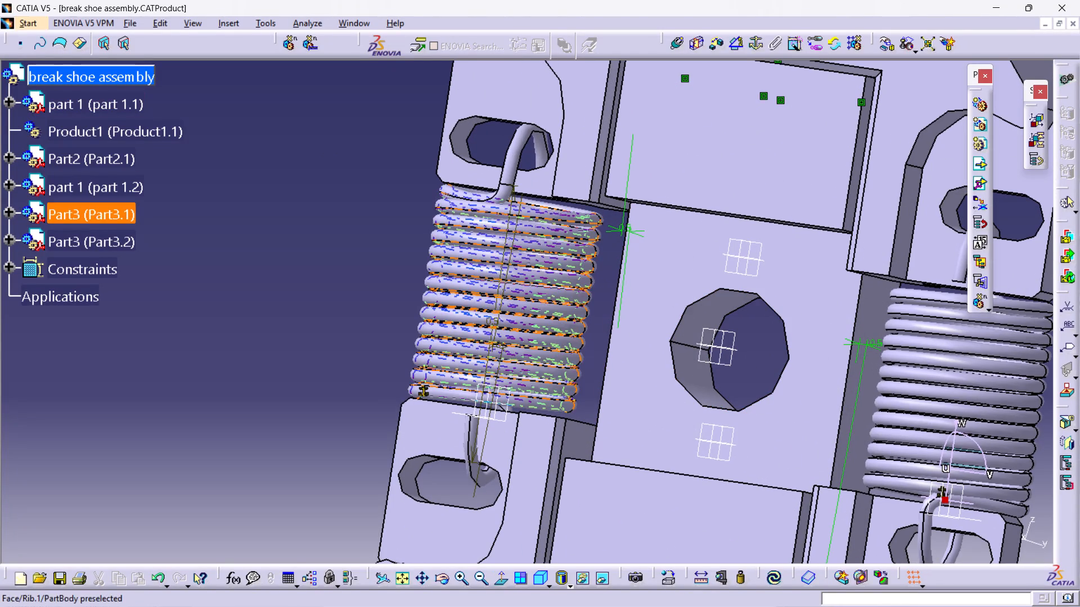
left_click(512, 312)
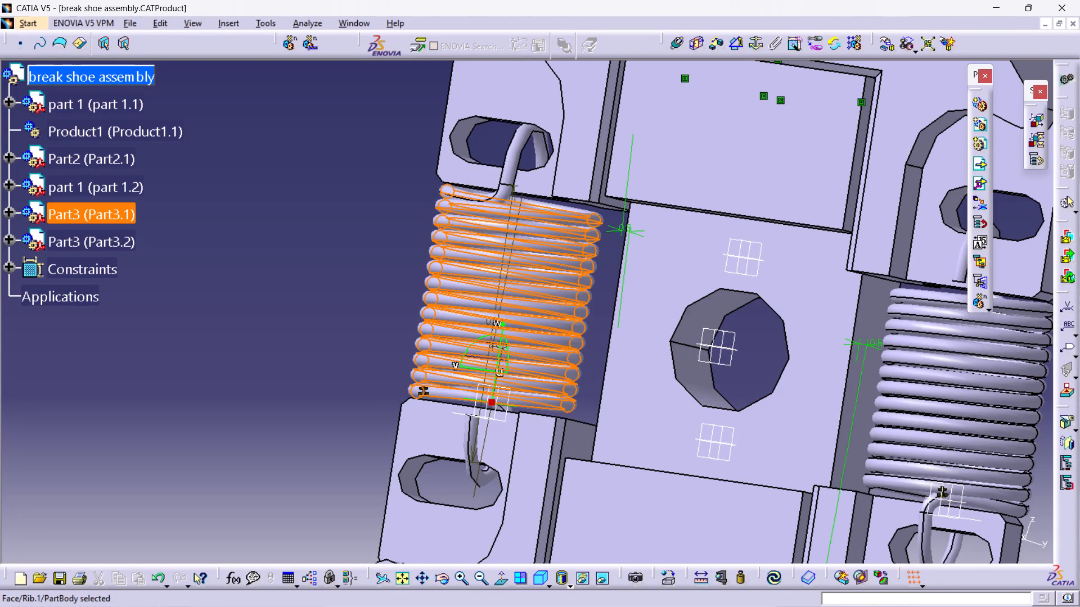
left_click_drag(479, 401, 457, 400)
left_click(290, 392)
middle_click_drag(241, 406, 297, 425, "ctrl")
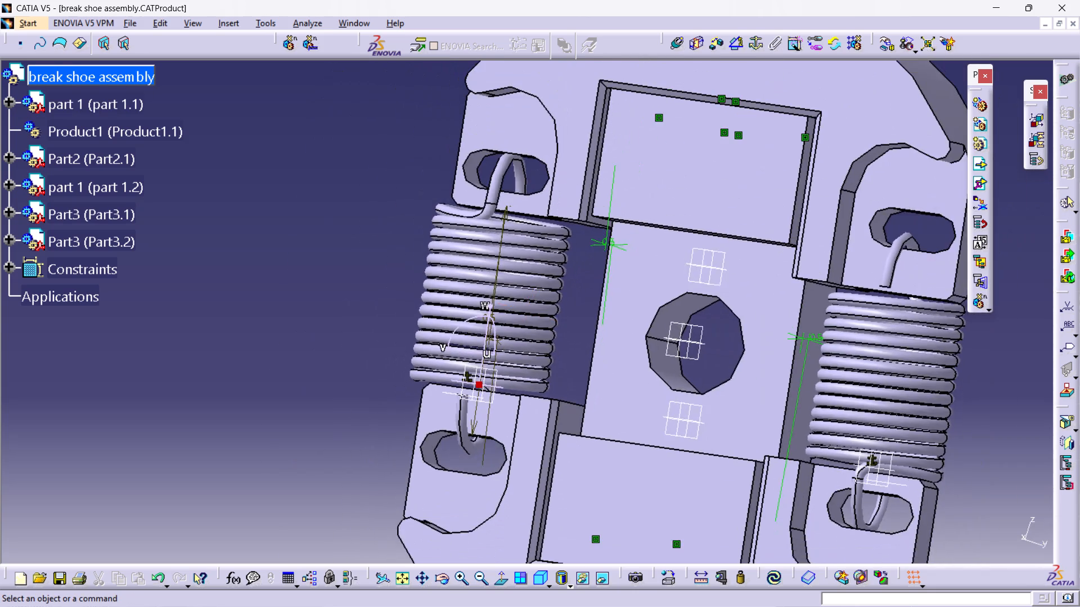
middle_click_drag(227, 438, 347, 435)
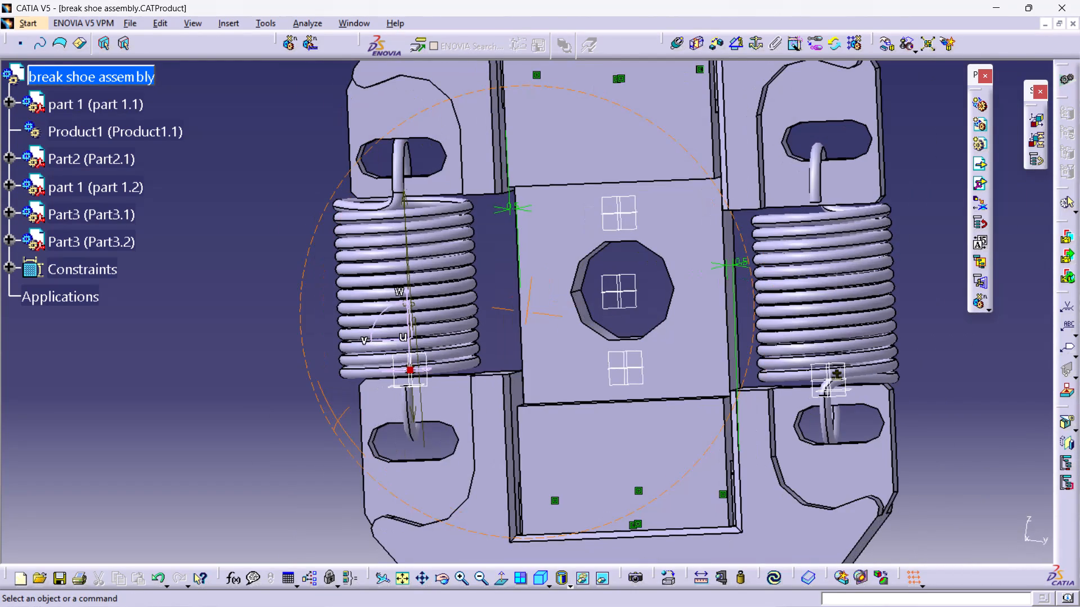
left_click(431, 266)
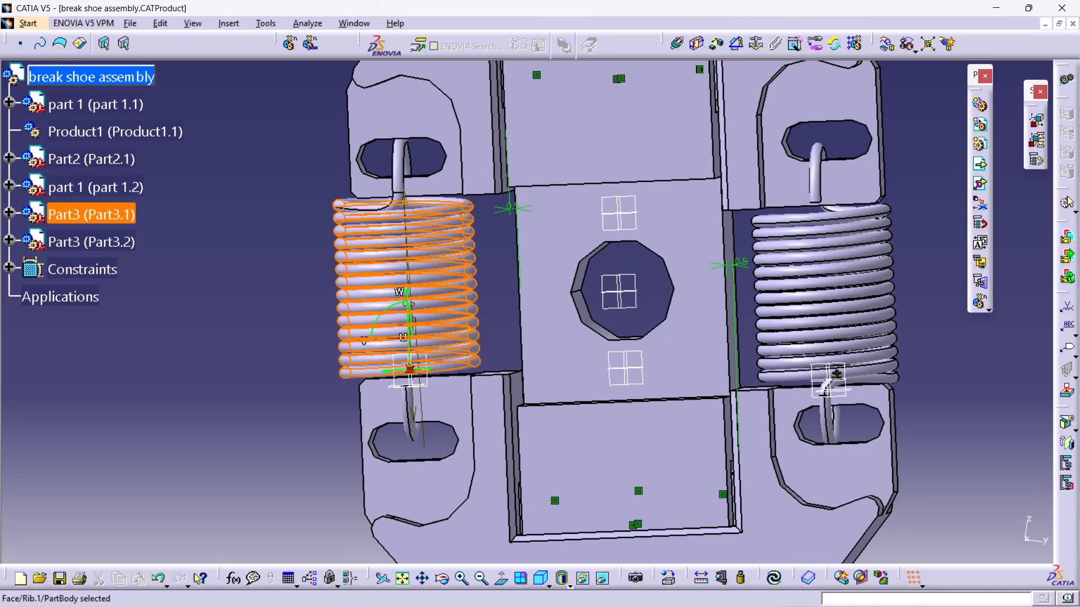
left_click_drag(400, 374, 422, 378)
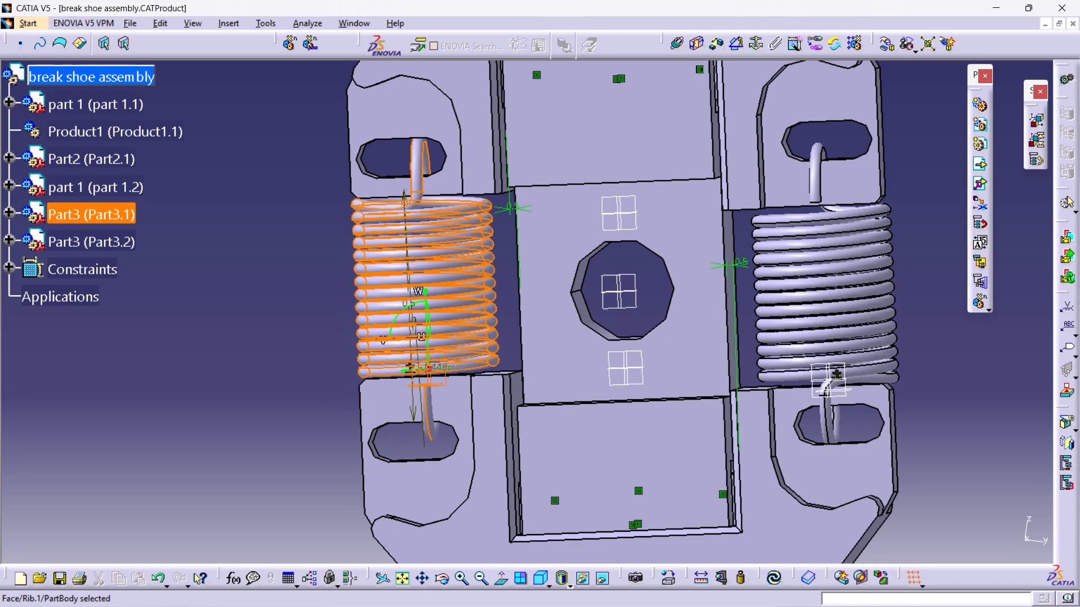
left_click_drag(422, 378, 416, 379)
left_click(171, 421)
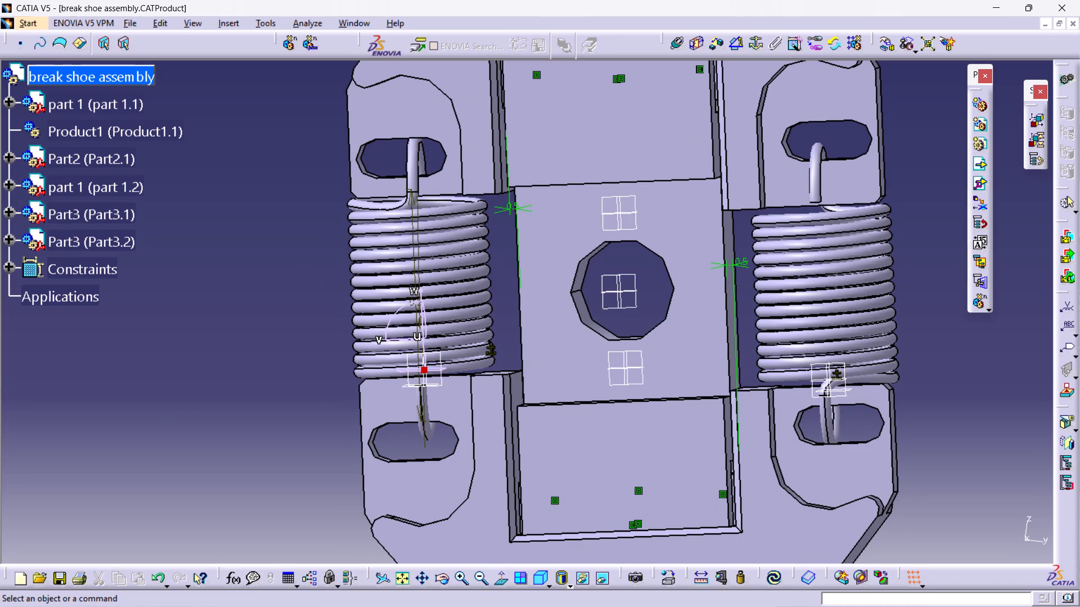
Examine the whole brake shoe assembly from the front and opposite face to check how both springs' hooks sit in the slots.
middle_click_drag(273, 366, 271, 403, "ctrl")
scroll(271, 403, "up", 1)
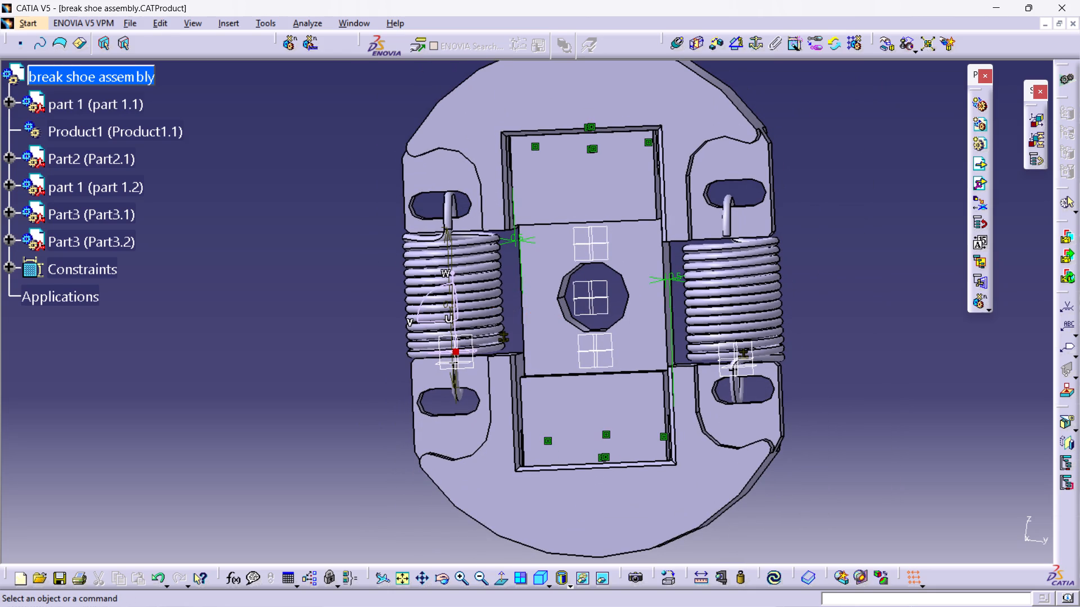
middle_click_drag(921, 401, 906, 440)
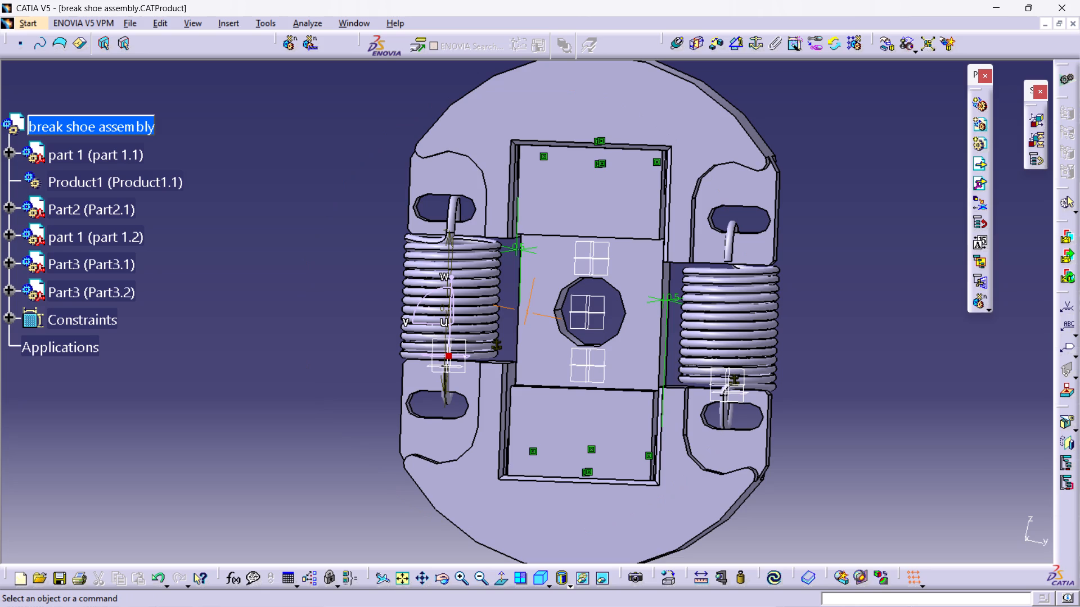
middle_click(925, 433, "ctrl")
middle_click_drag(916, 436, 840, 448, "ctrl")
middle_click_drag(861, 442, 741, 517)
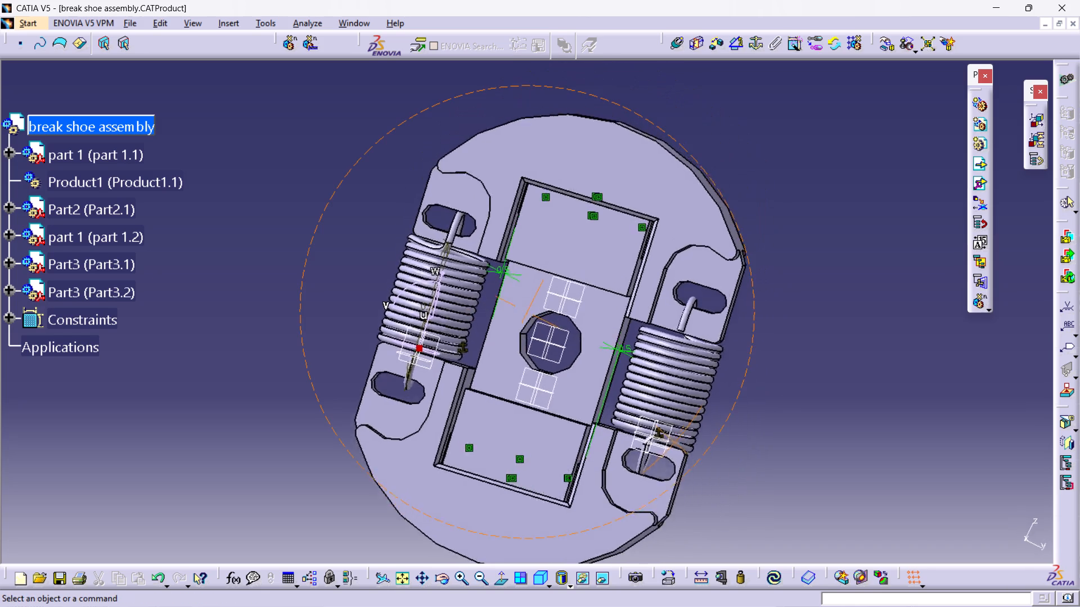
middle_click_drag(741, 517, 226, 302)
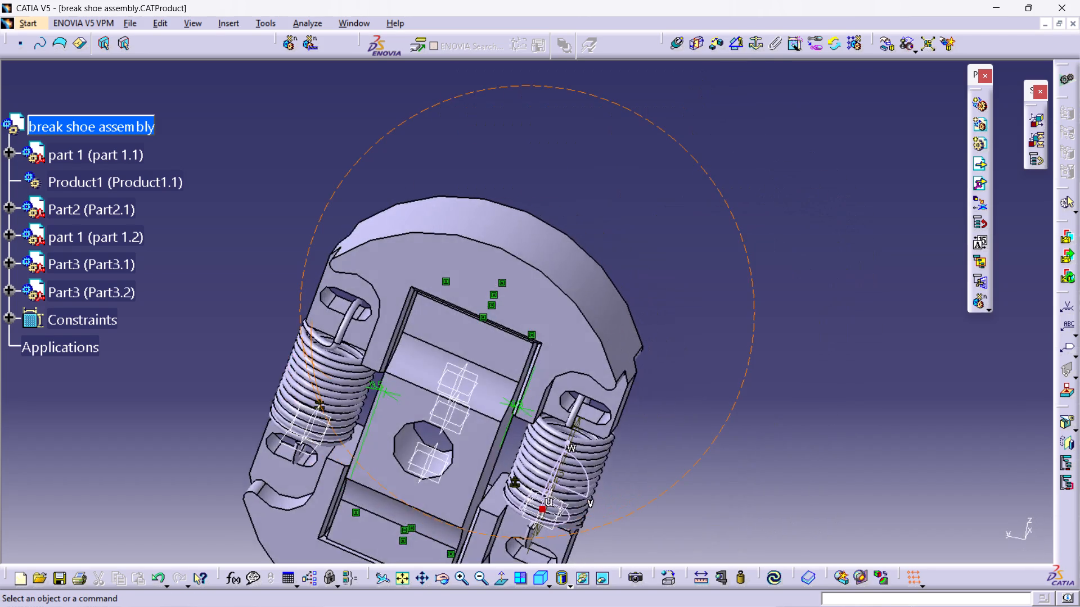
middle_click_drag(226, 302, 274, 307)
middle_click_drag(299, 335, 300, 251)
middle_click_drag(757, 463, 767, 369)
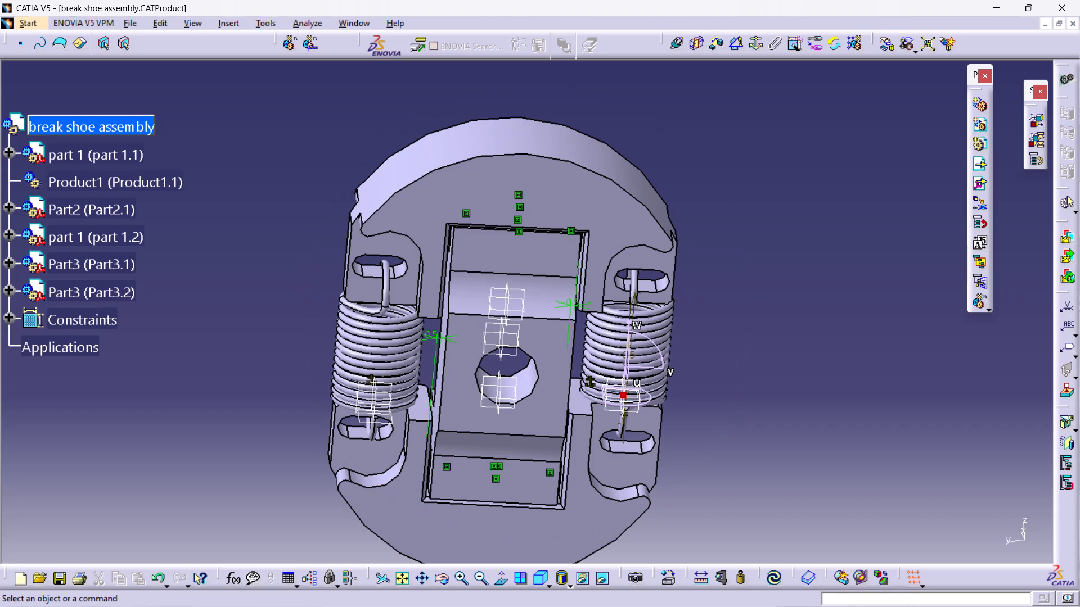
middle_click_drag(746, 405, 744, 366)
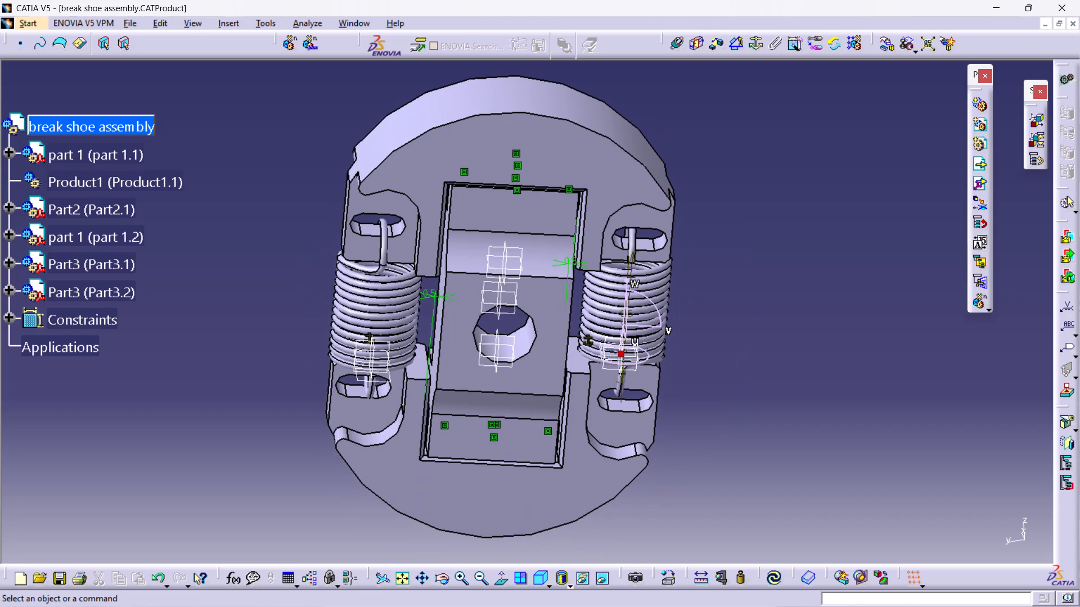
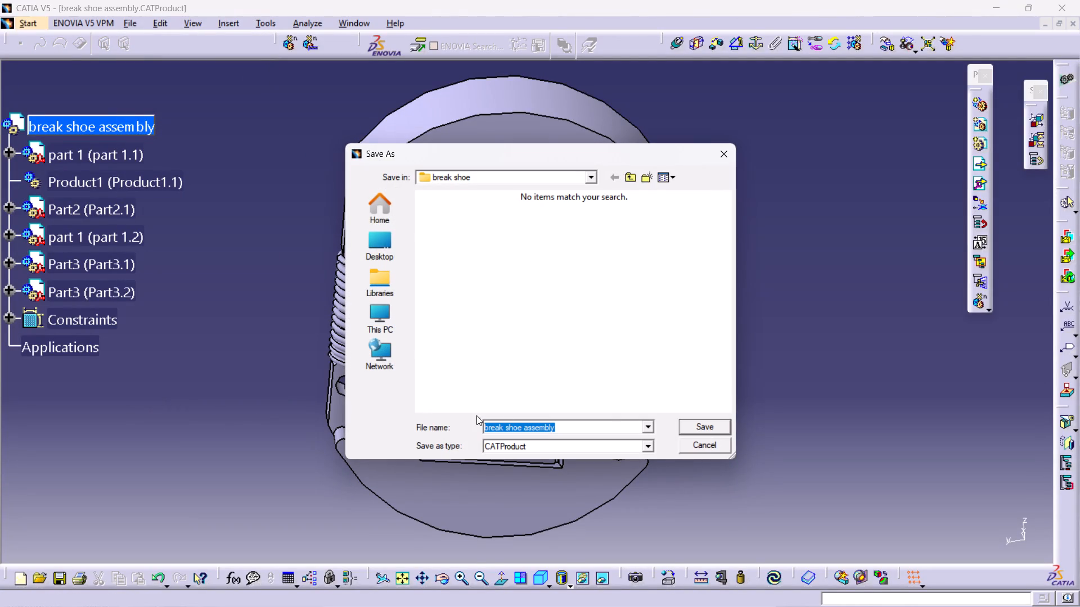
Save the product as break shoe assembly in the ASSEMBLY folder inside the catia folder on drive D.
double_click(353, 309)
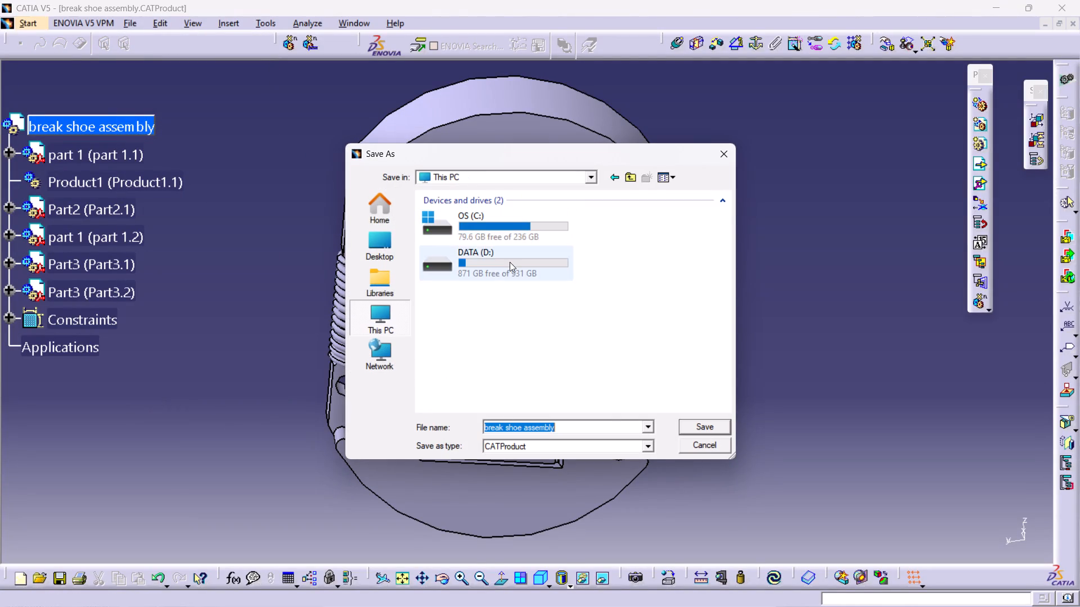
double_click(510, 262)
double_click(519, 246)
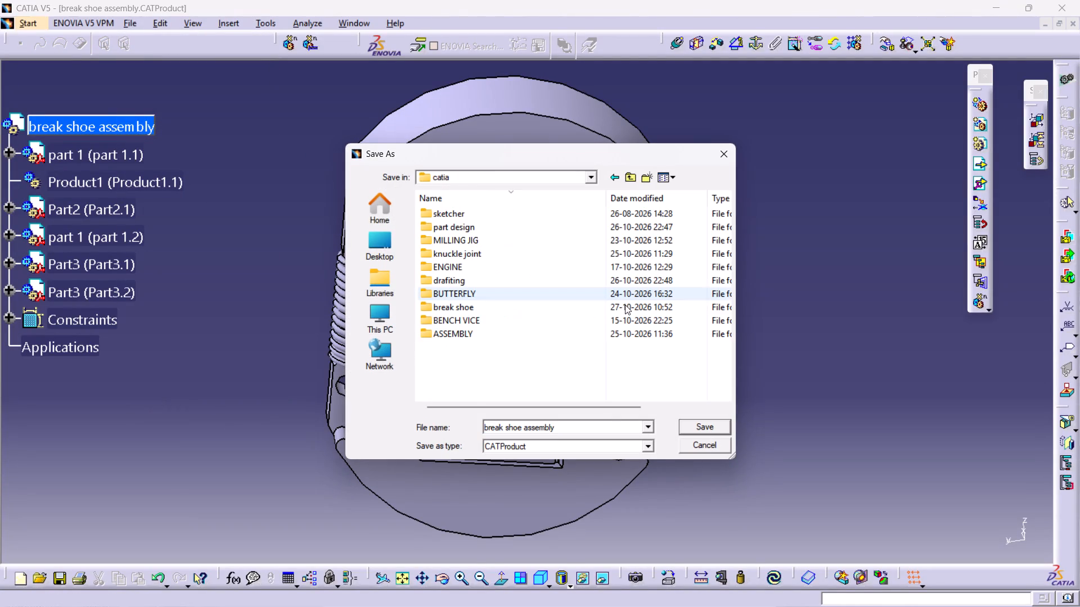
left_click(521, 307)
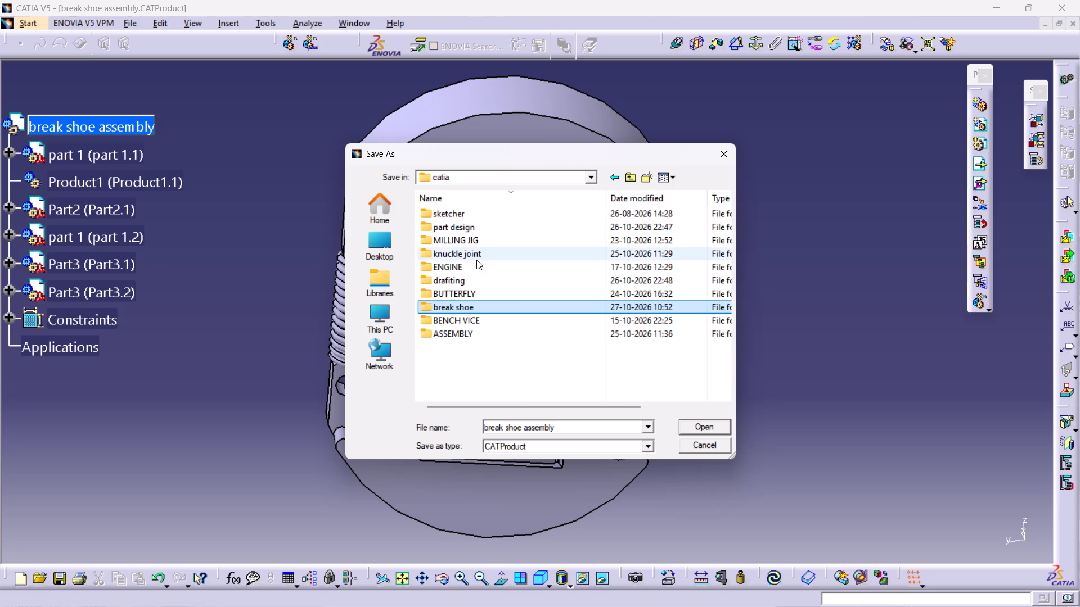
double_click(493, 337)
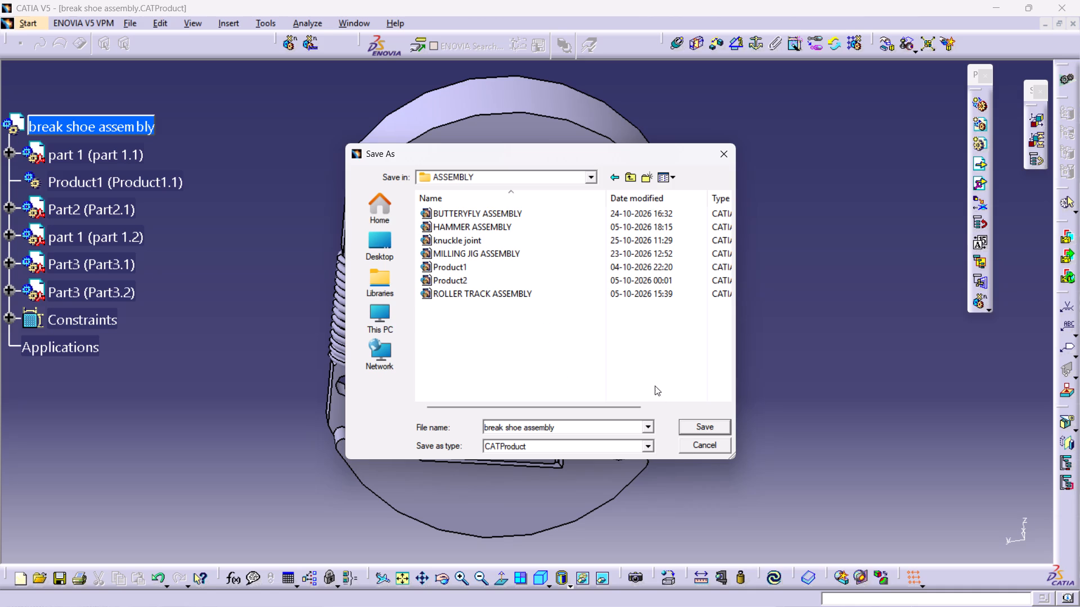
left_click(685, 425)
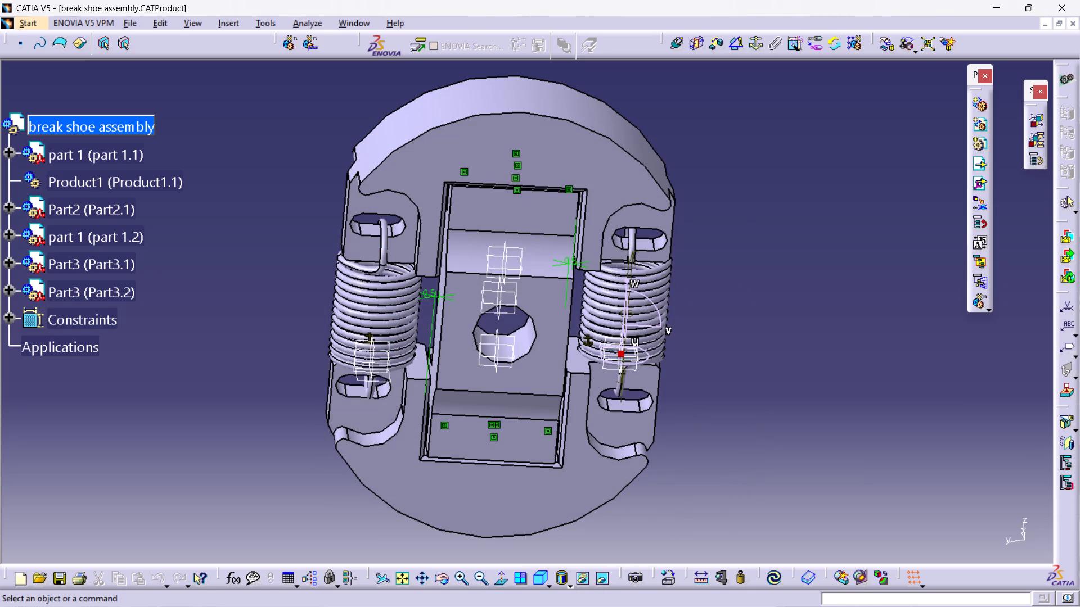
left_click(755, 298)
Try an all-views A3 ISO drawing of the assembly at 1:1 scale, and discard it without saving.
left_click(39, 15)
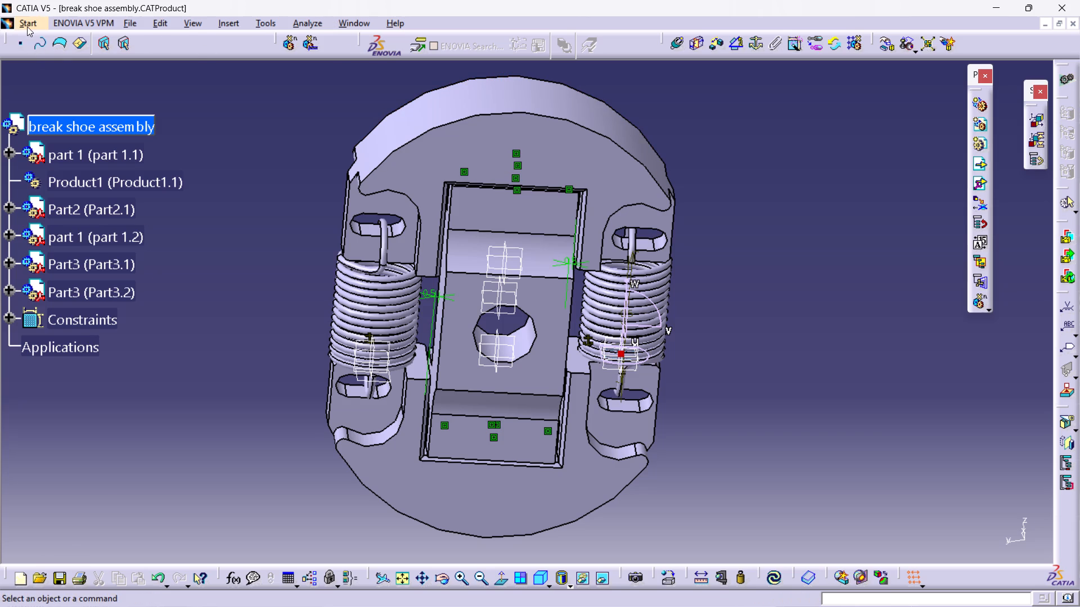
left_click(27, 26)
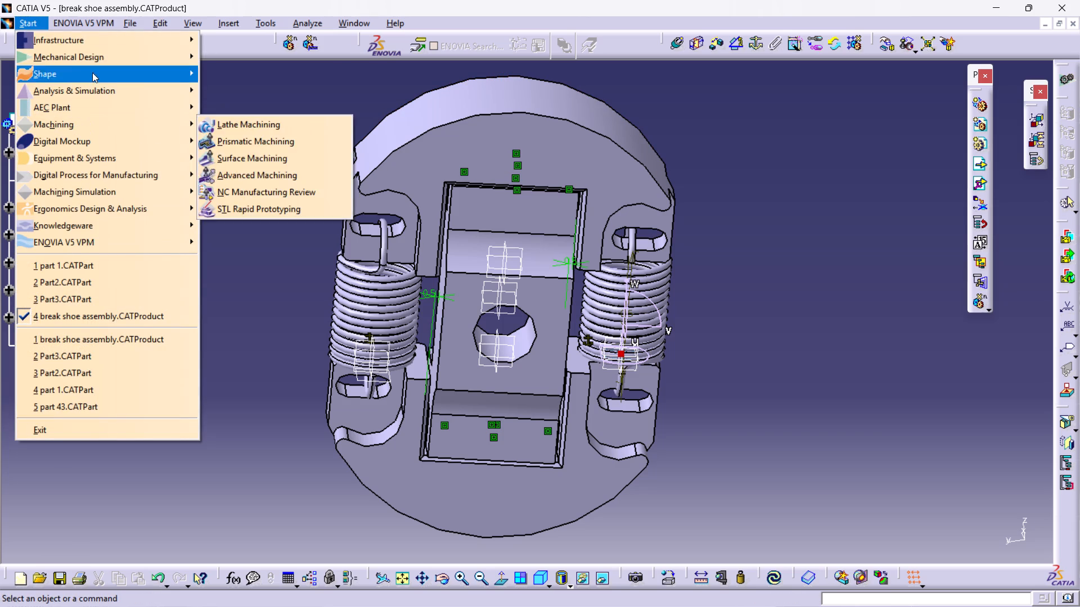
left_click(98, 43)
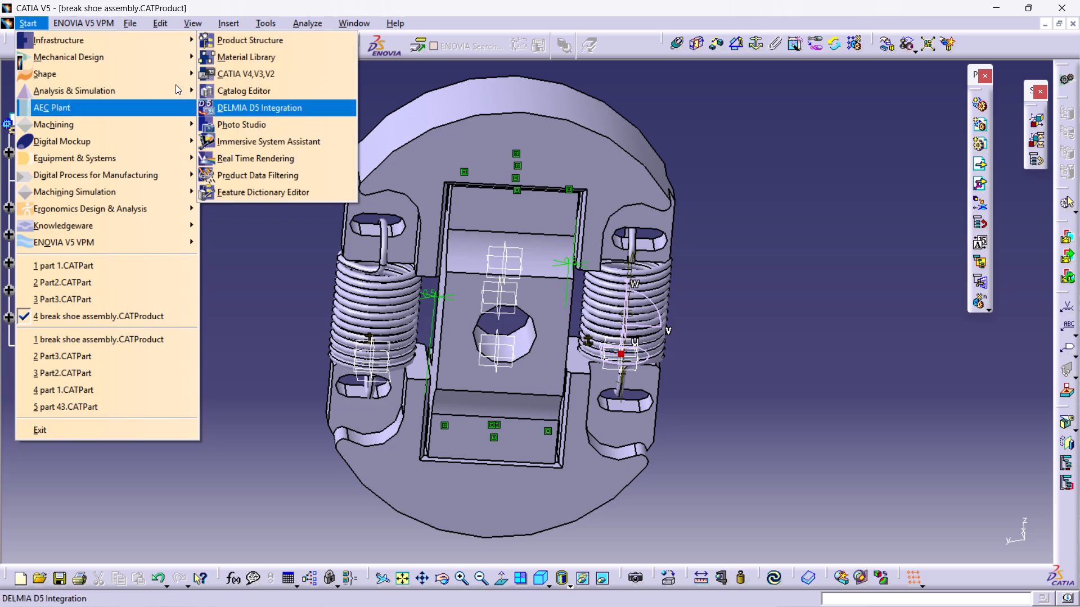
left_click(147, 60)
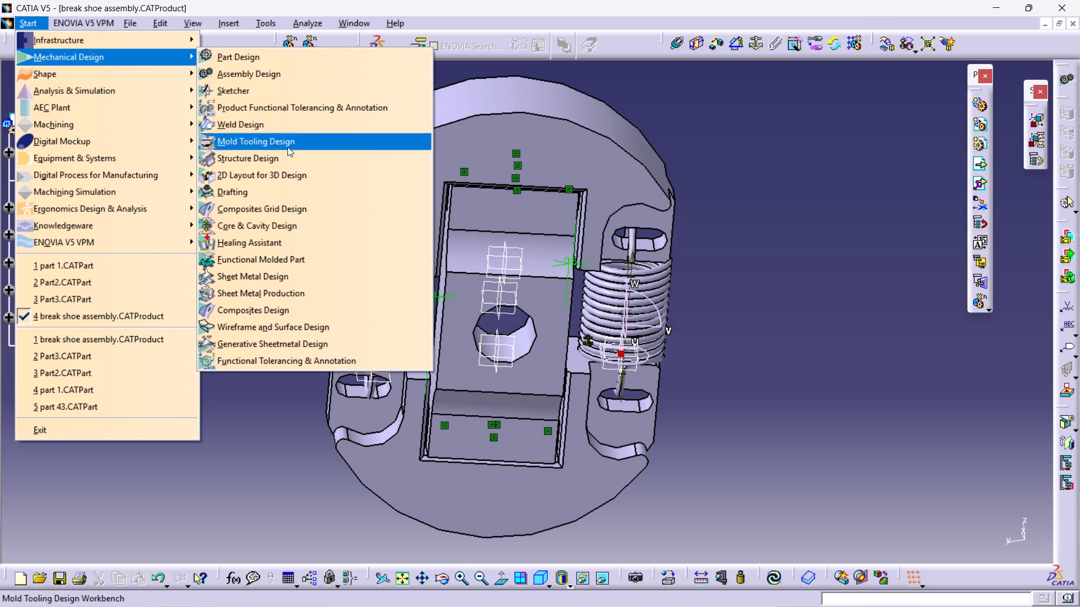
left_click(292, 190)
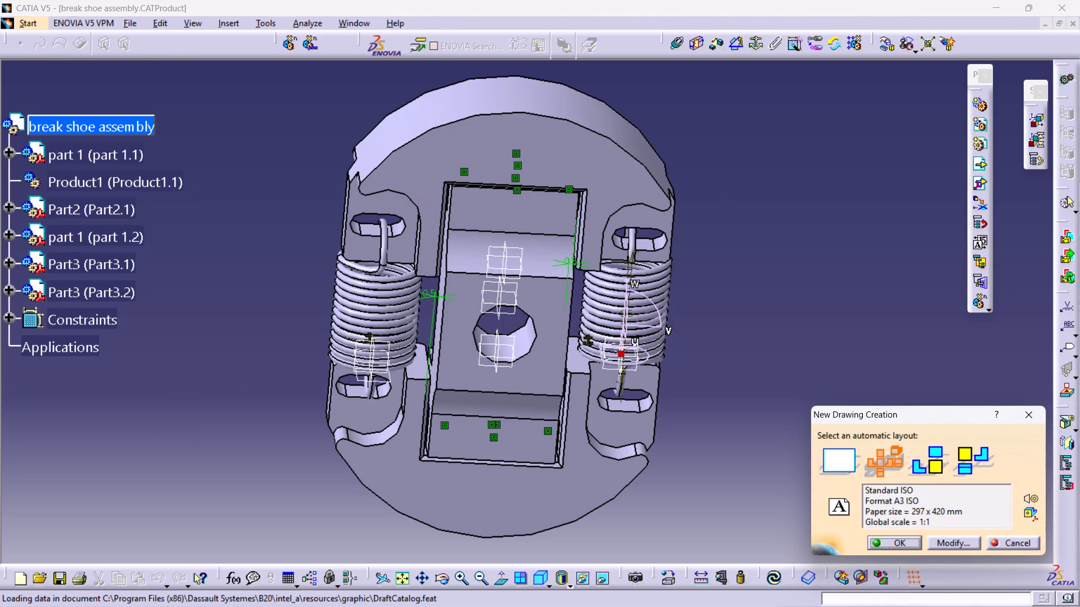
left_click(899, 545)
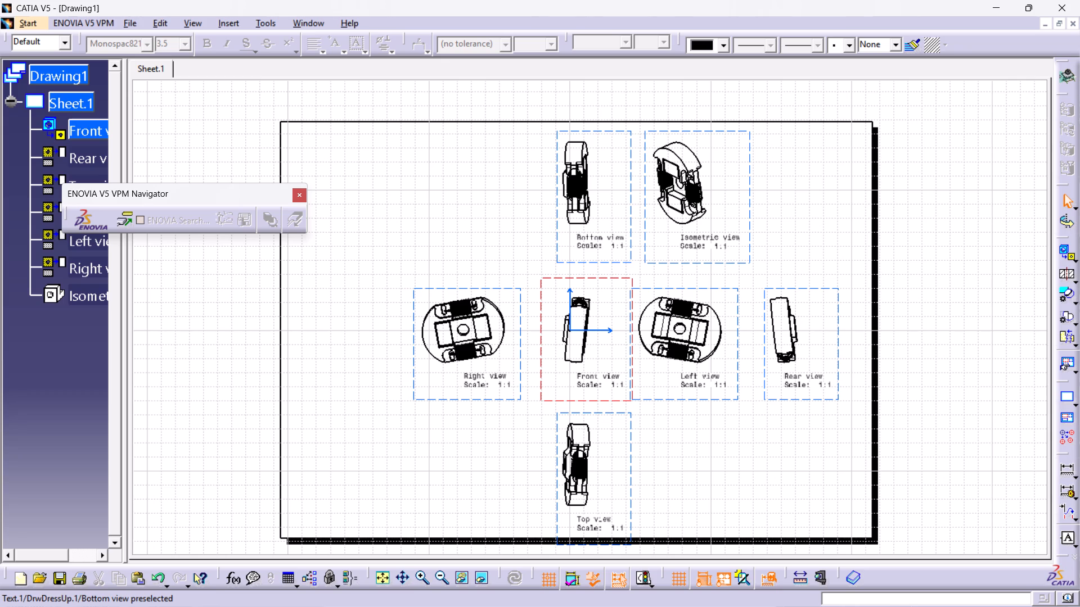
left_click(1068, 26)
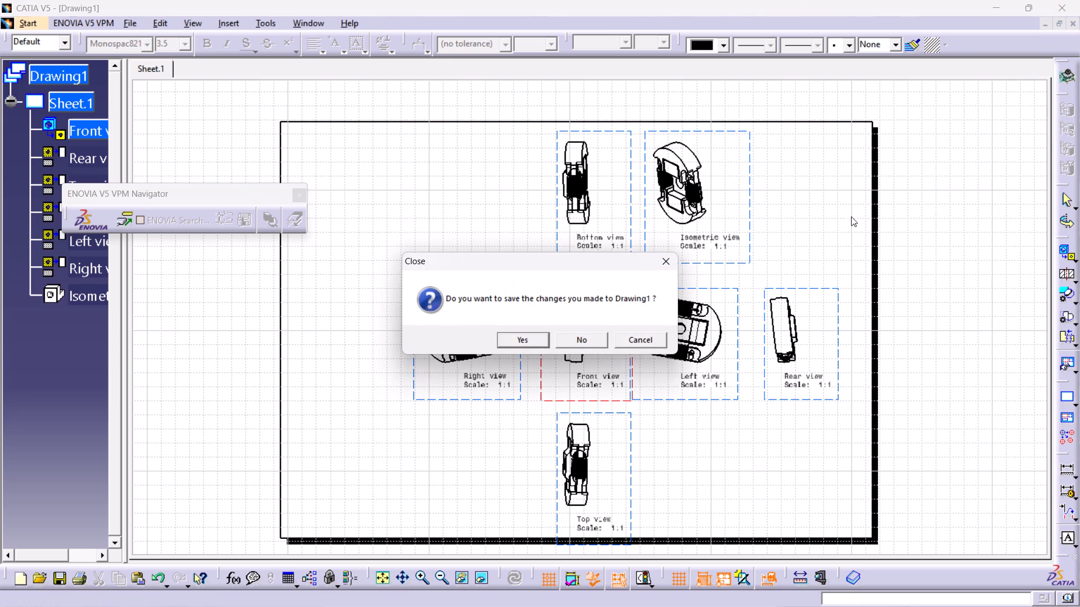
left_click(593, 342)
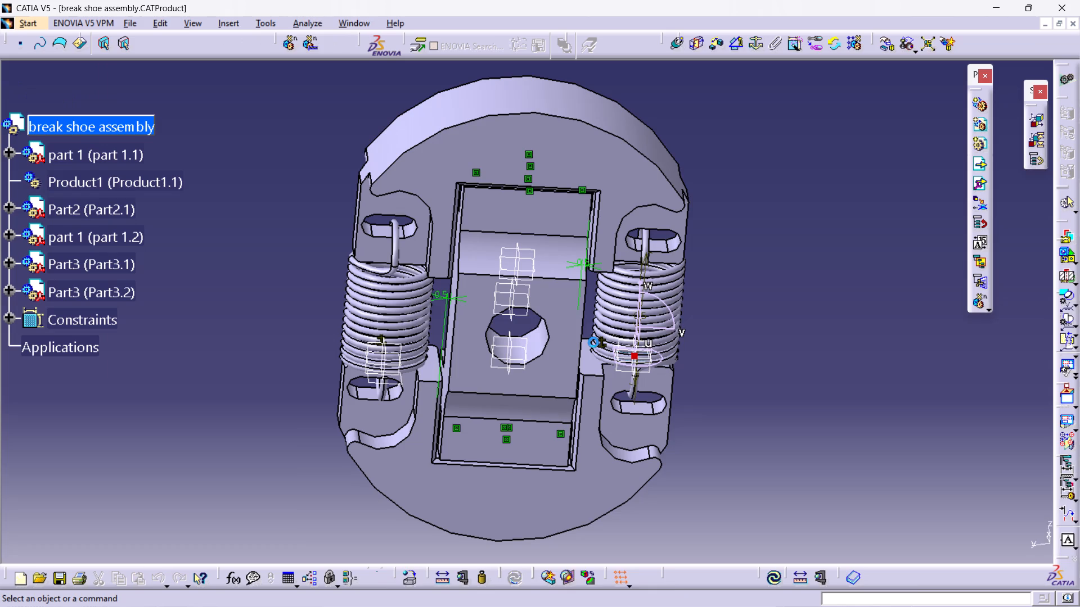
Examine the brake shoe assembly's orientation from its front face and sides.
middle_click_drag(757, 266, 762, 272)
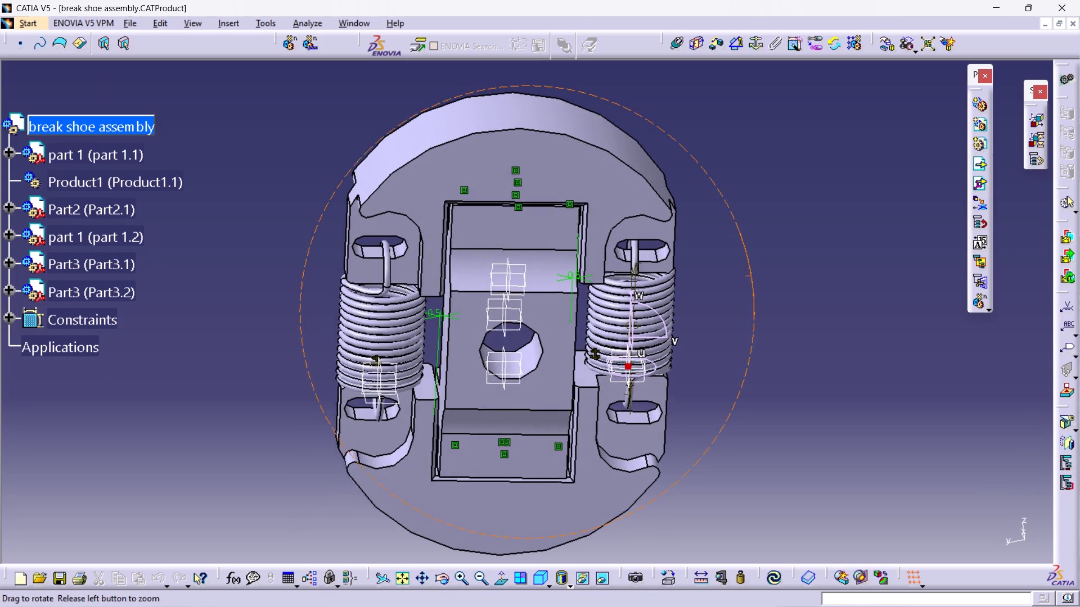
middle_click_drag(762, 272, 713, 288)
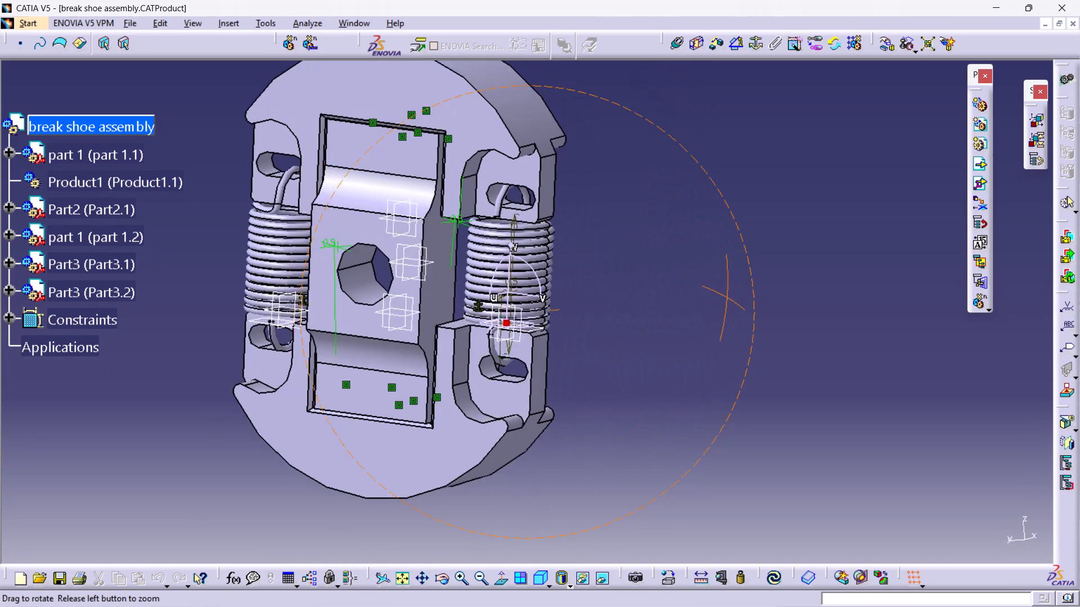
middle_click_drag(713, 288, 717, 275)
middle_click_drag(729, 266, 618, 278)
middle_click_drag(625, 259, 991, 312)
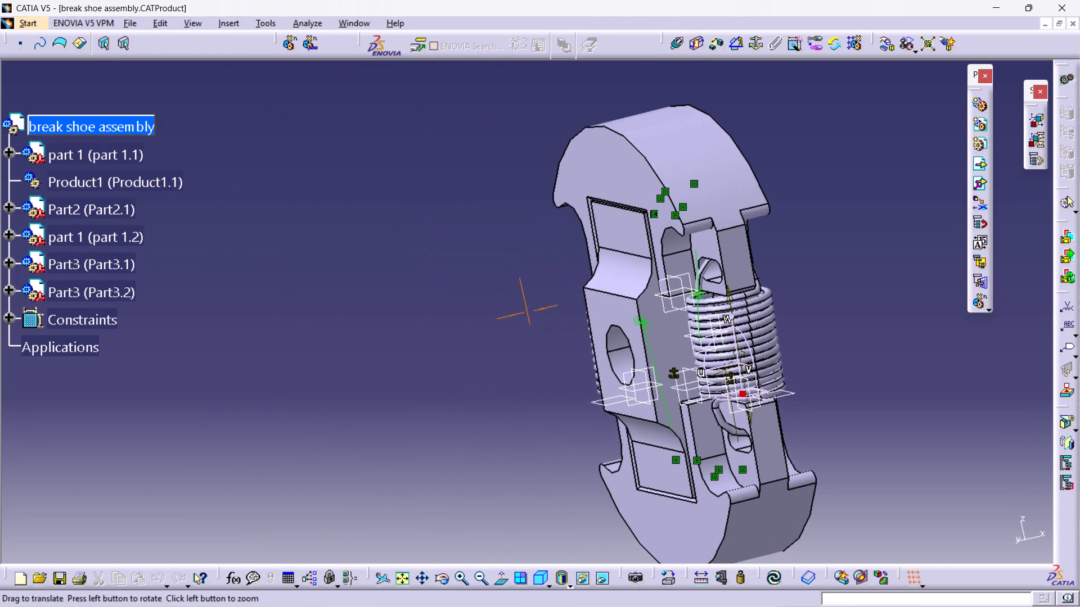
middle_click_drag(991, 312, 992, 312)
middle_click_drag(866, 313, 933, 283, "ctrl")
middle_click_drag(529, 310, 599, 301)
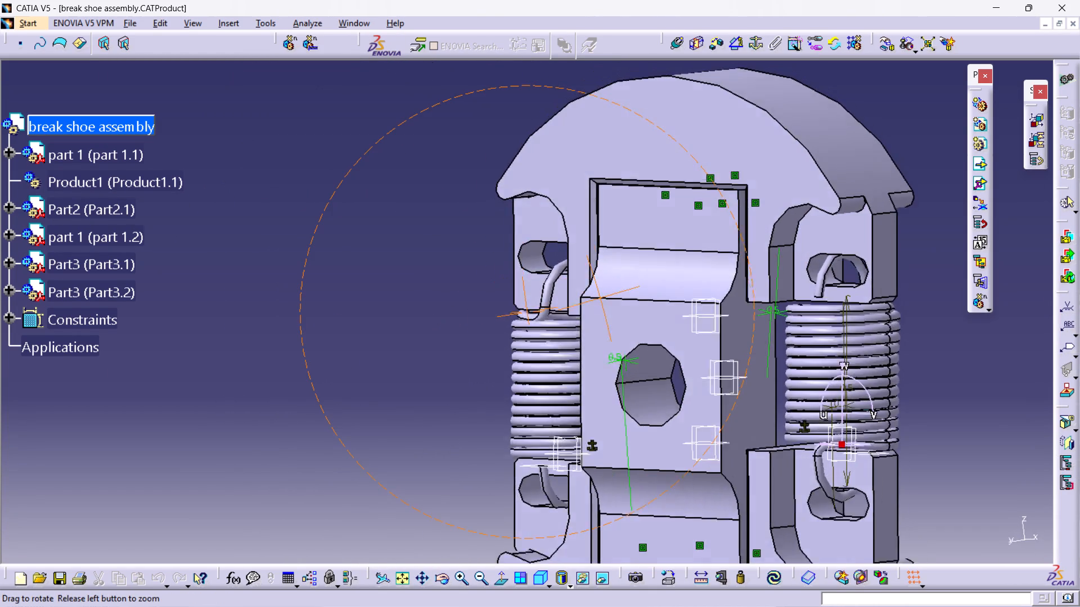
middle_click_drag(599, 301, 578, 320)
middle_click_drag(581, 321, 515, 200)
middle_click_drag(515, 200, 515, 242, "ctrl")
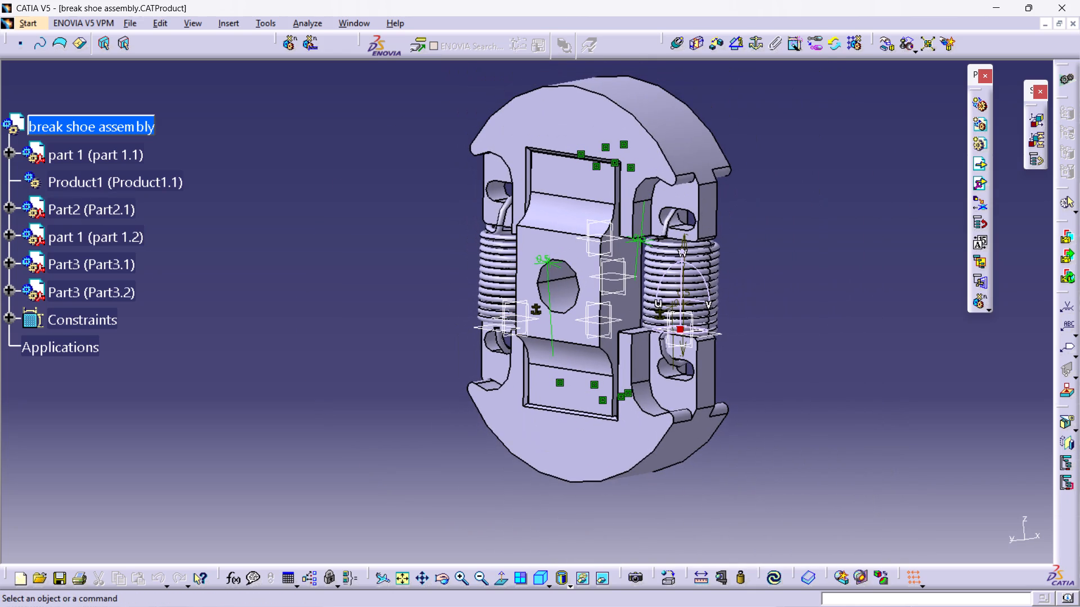
middle_click_drag(337, 225, 398, 235)
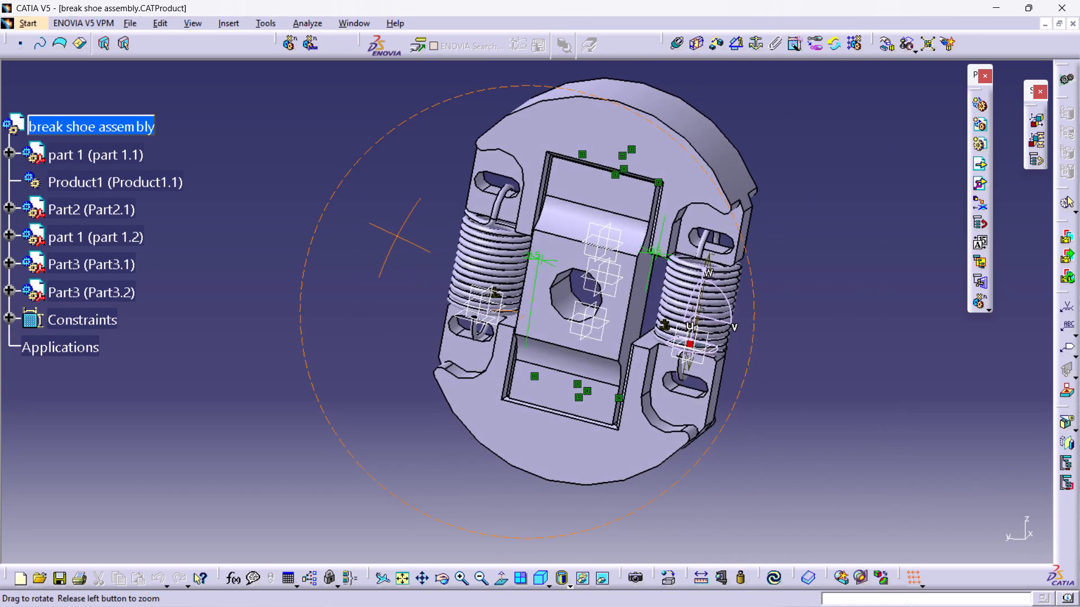
middle_click_drag(398, 235, 411, 255)
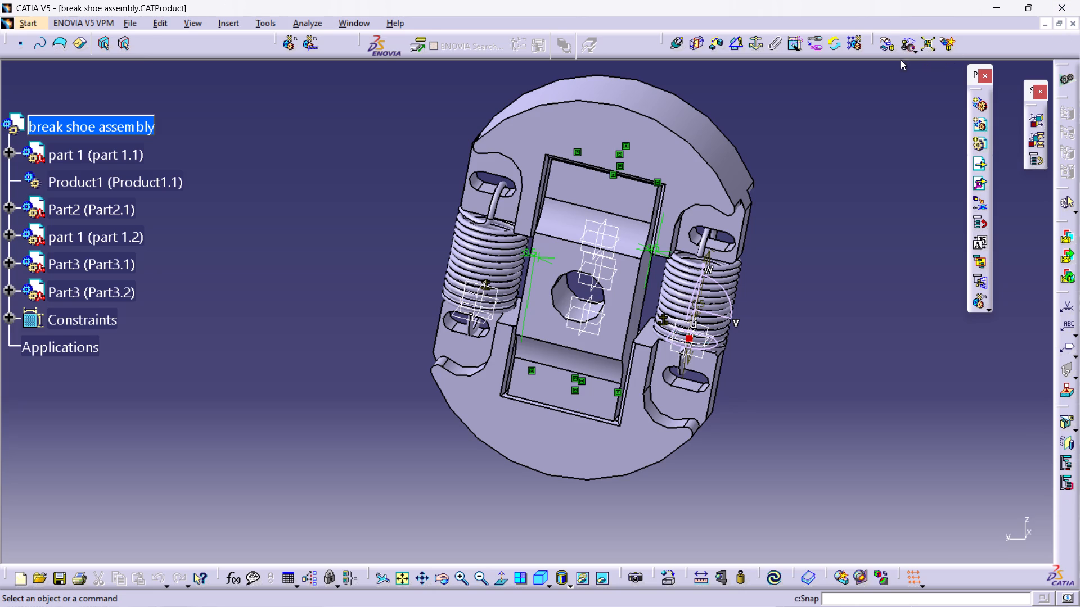
Create a Drafting drawing of the assembly with the all-views layout on an A3 ISO sheet at 1:1 scale.
left_click(20, 17)
left_click(83, 57)
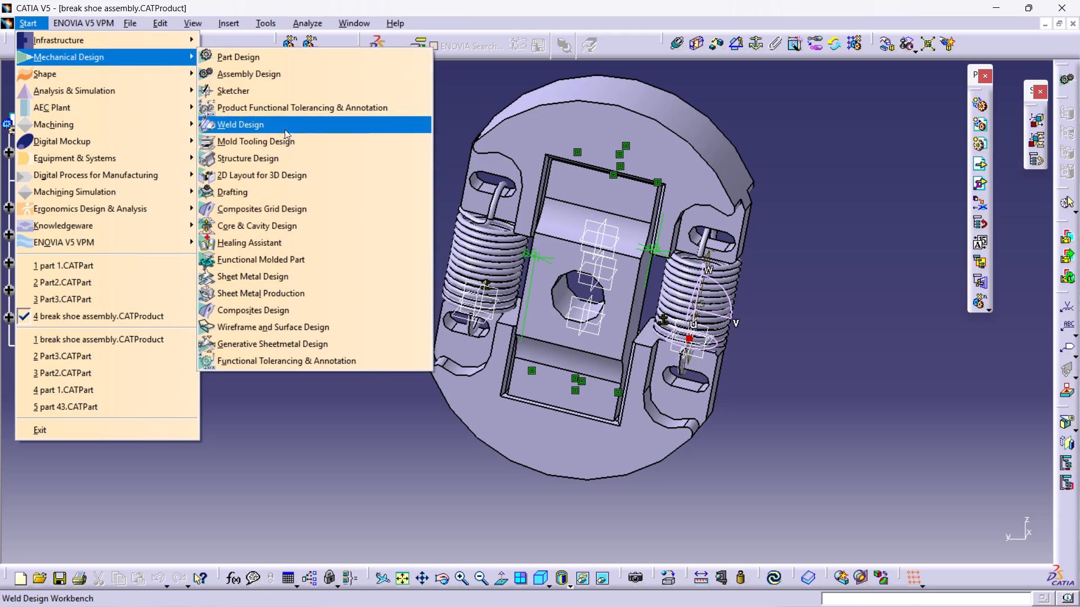
left_click(326, 195)
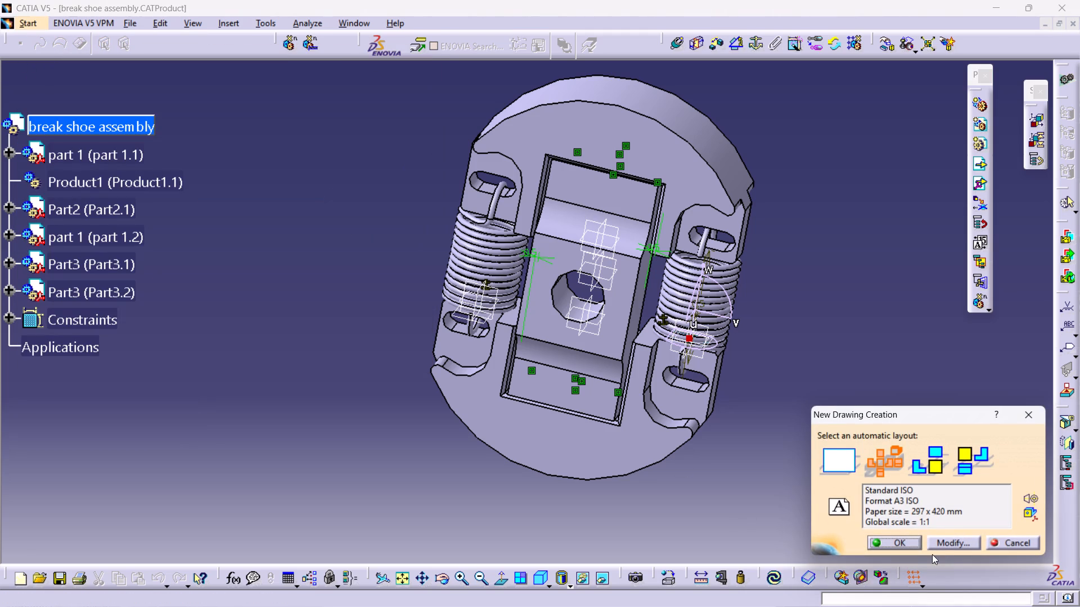
left_click(911, 545)
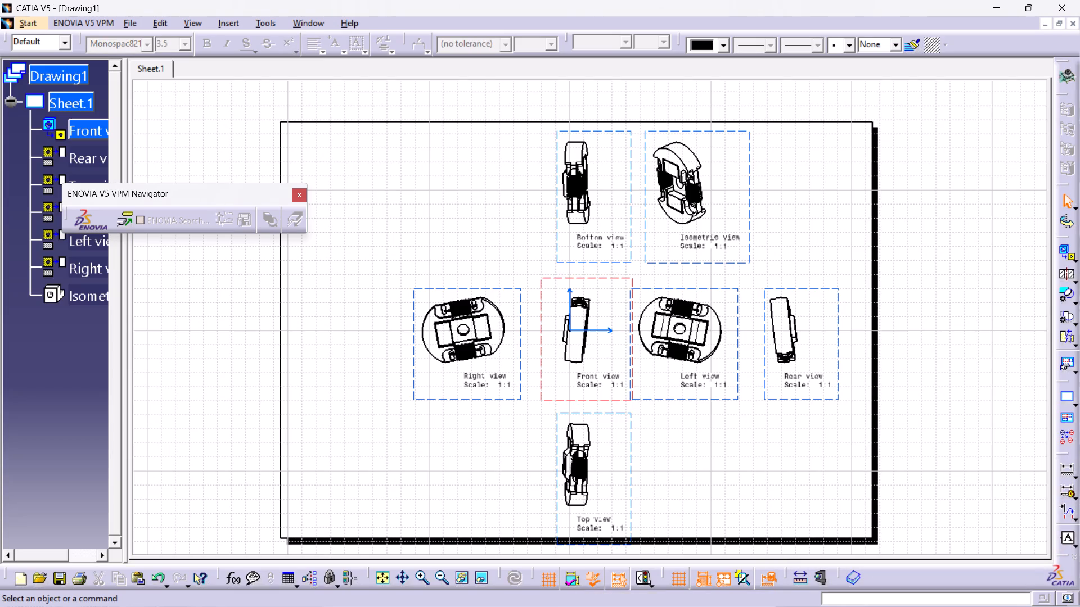
Set the font size of all seven view labels to 7 mm.
left_click(595, 241)
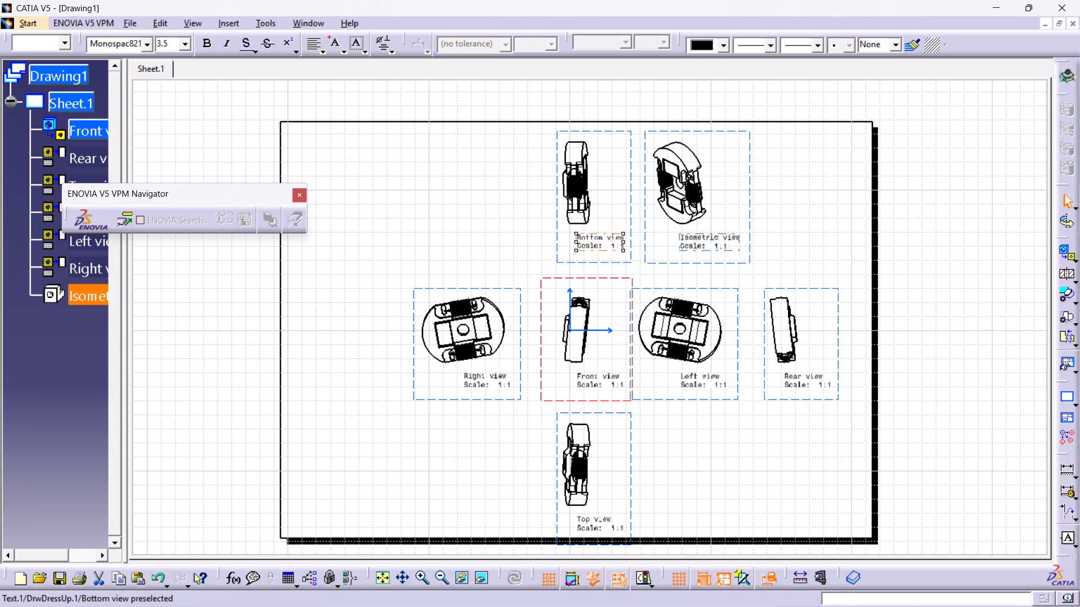
left_click(711, 250, "ctrl")
left_click(475, 376, "ctrl")
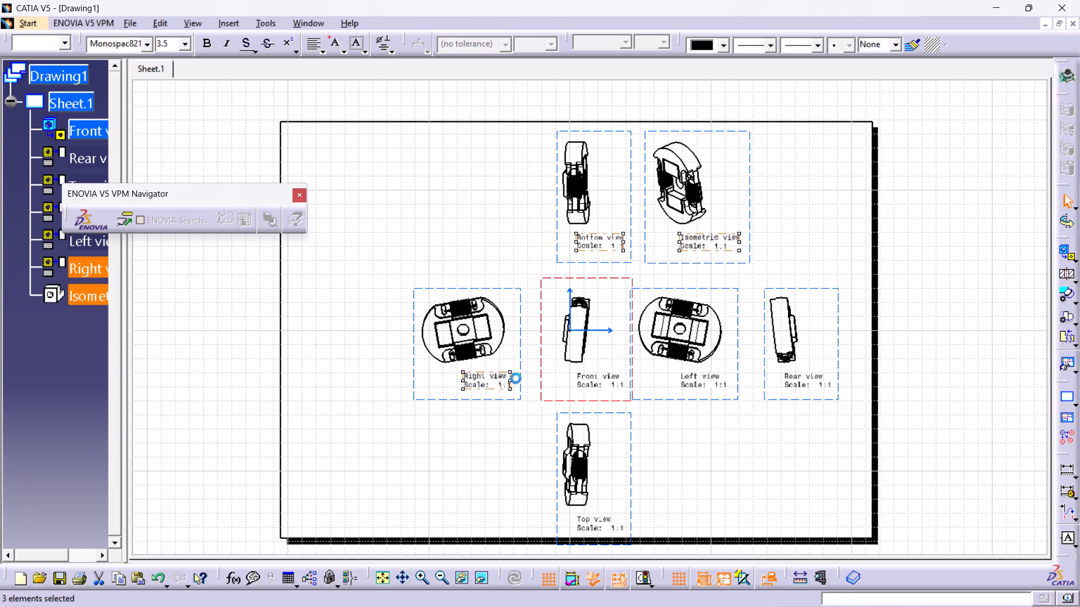
left_click(584, 388, "ctrl")
left_click(719, 387, "ctrl")
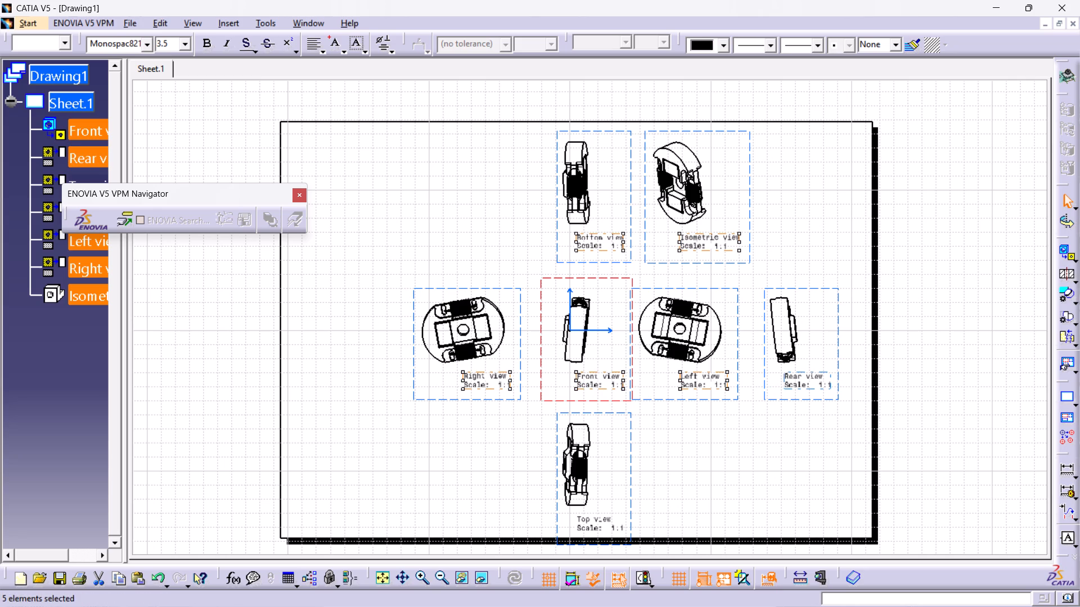
left_click(794, 382, "ctrl")
left_click(592, 523, "ctrl")
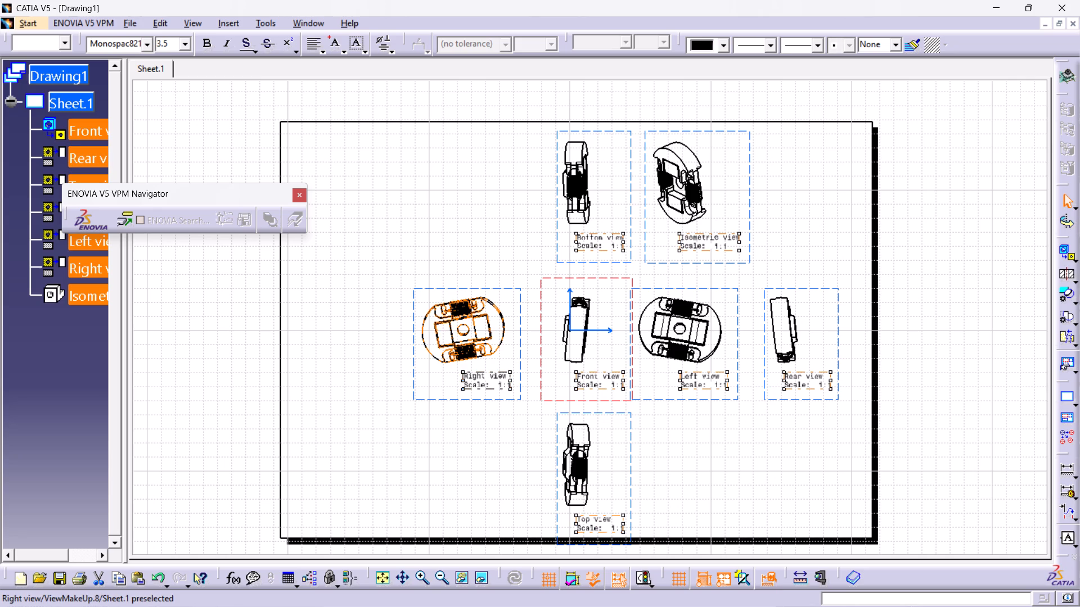
middle_click_drag(517, 212, 317, 94, "ctrl")
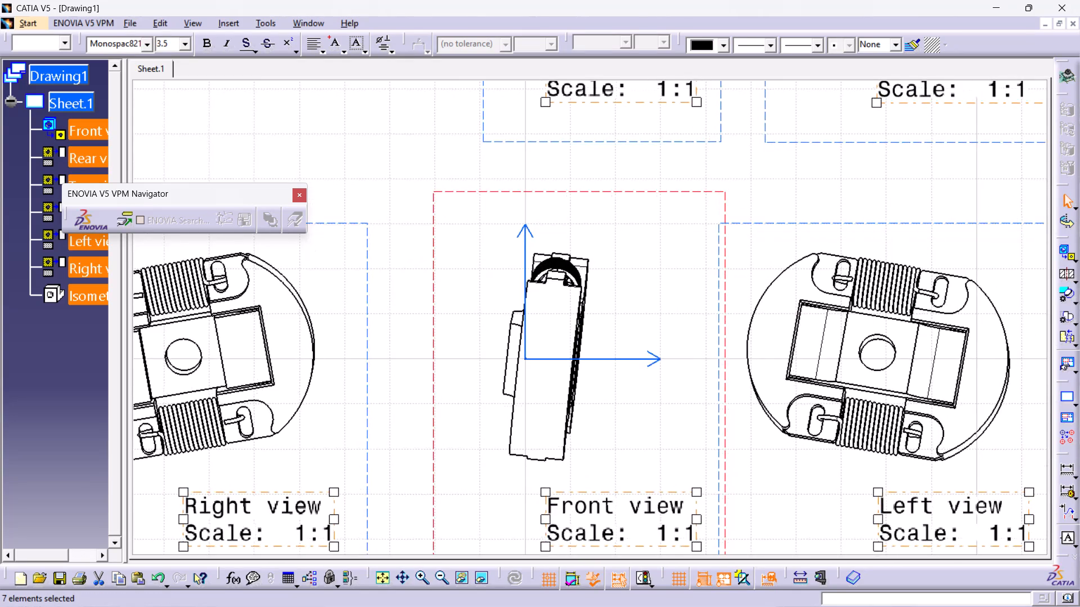
middle_click_drag(318, 317, 487, 288)
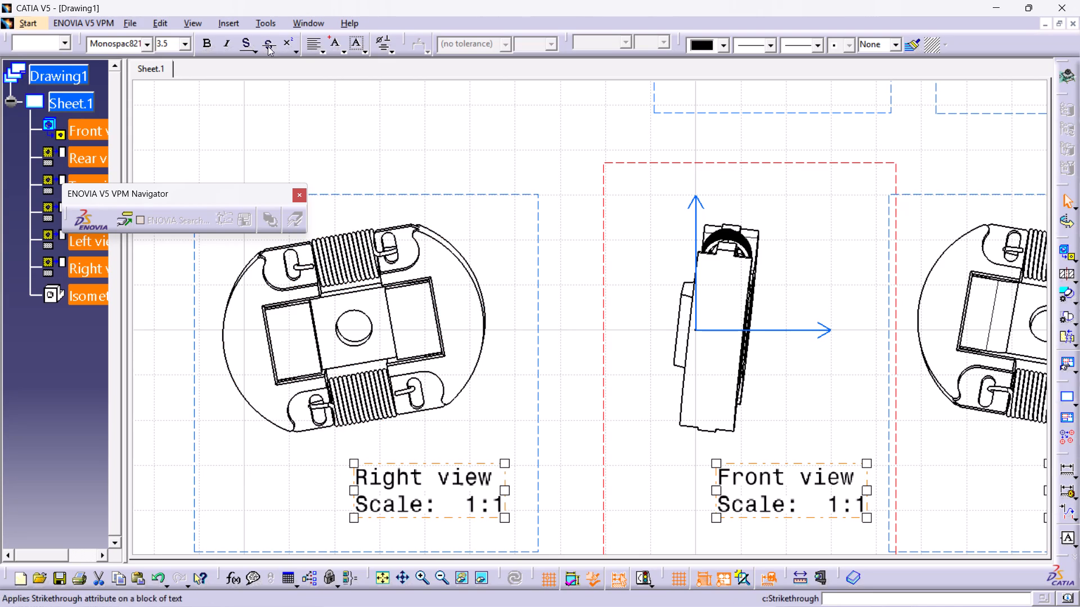
left_click(179, 51)
left_click(188, 45)
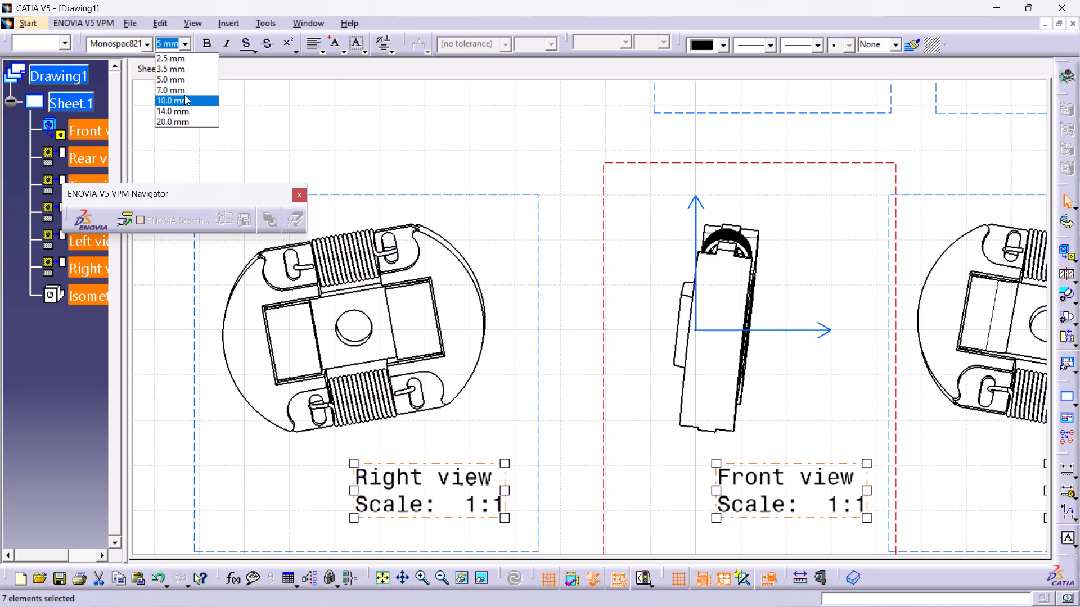
left_click(184, 94)
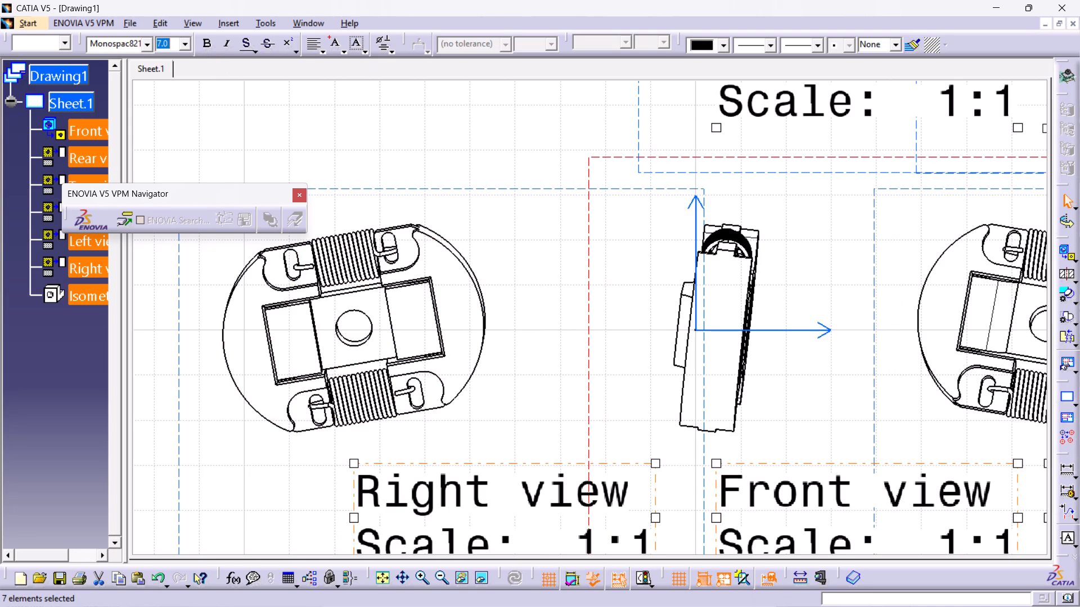
Activate the Right view on the drawing sheet.
middle_click_drag(416, 137, 417, 269, "ctrl")
left_click(563, 321)
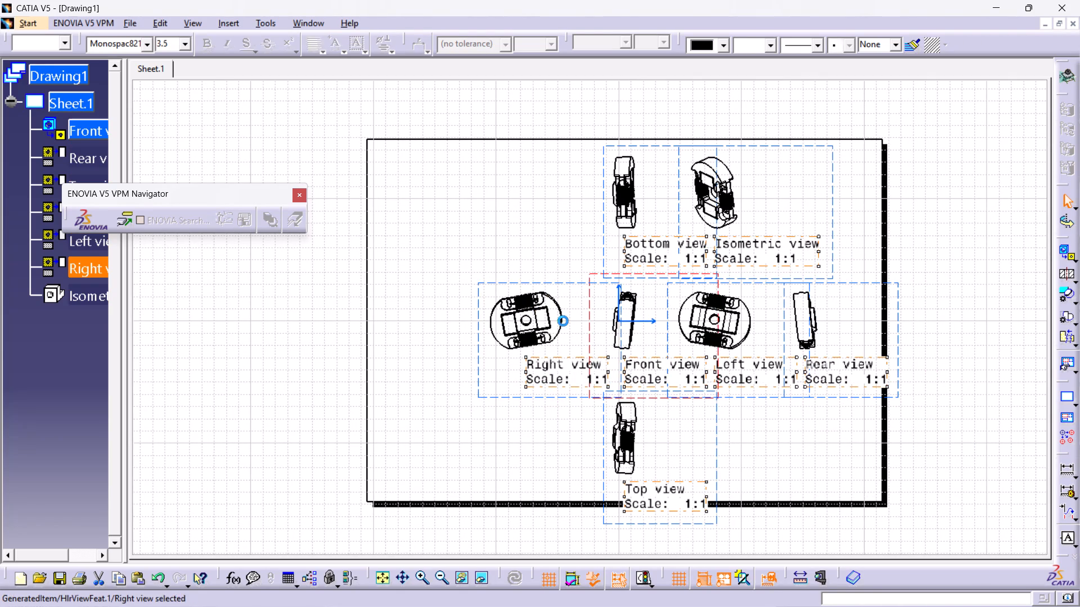
double_click(556, 324)
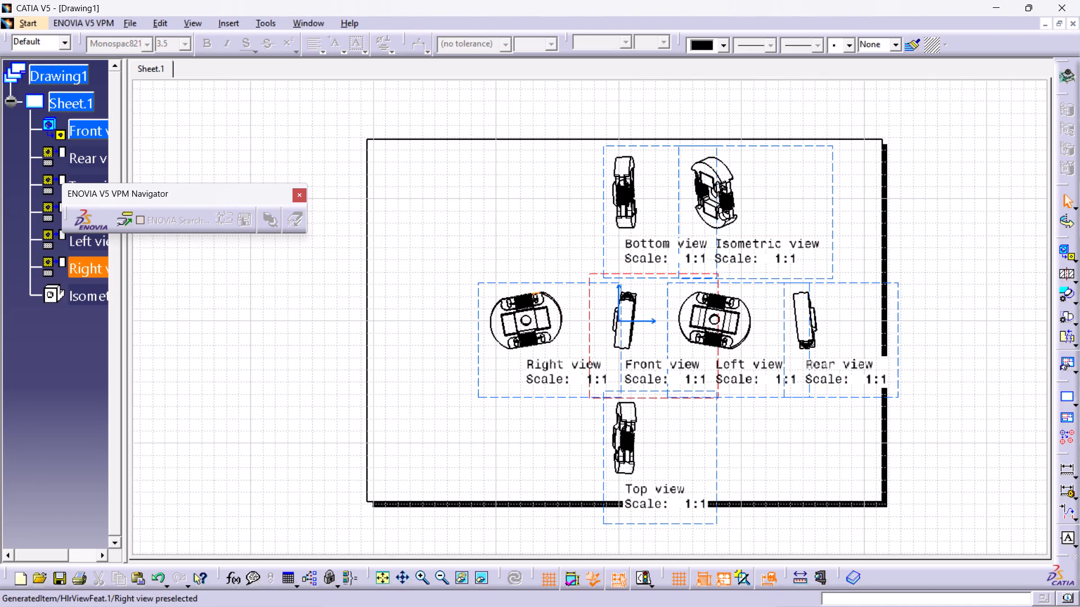
double_click(551, 283)
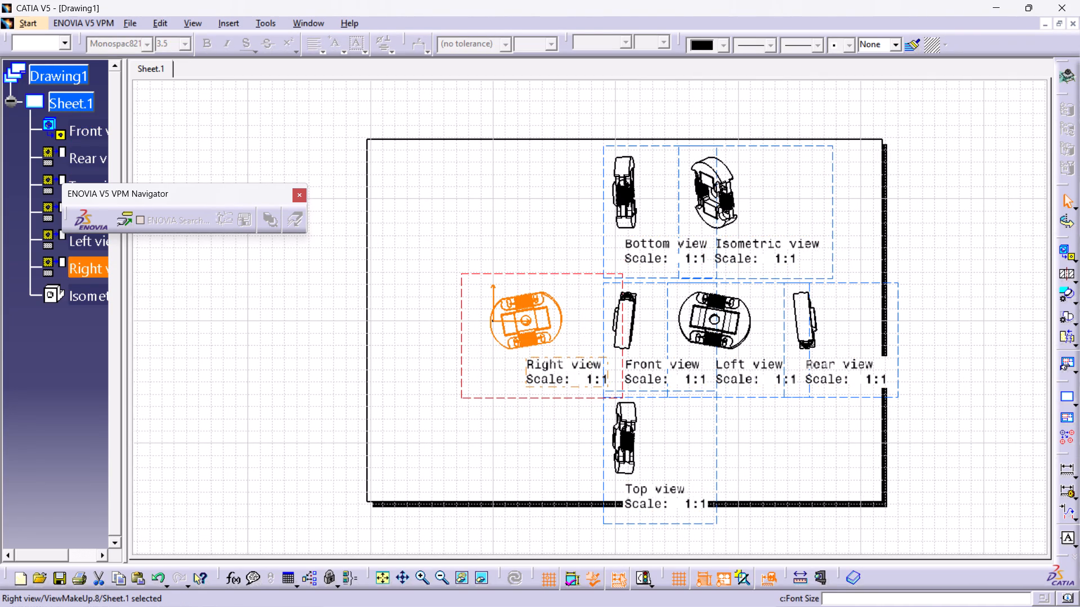
Move the Right view horizontally away from the Front view so their frames and labels are clearly separated.
left_click_drag(460, 398, 424, 407)
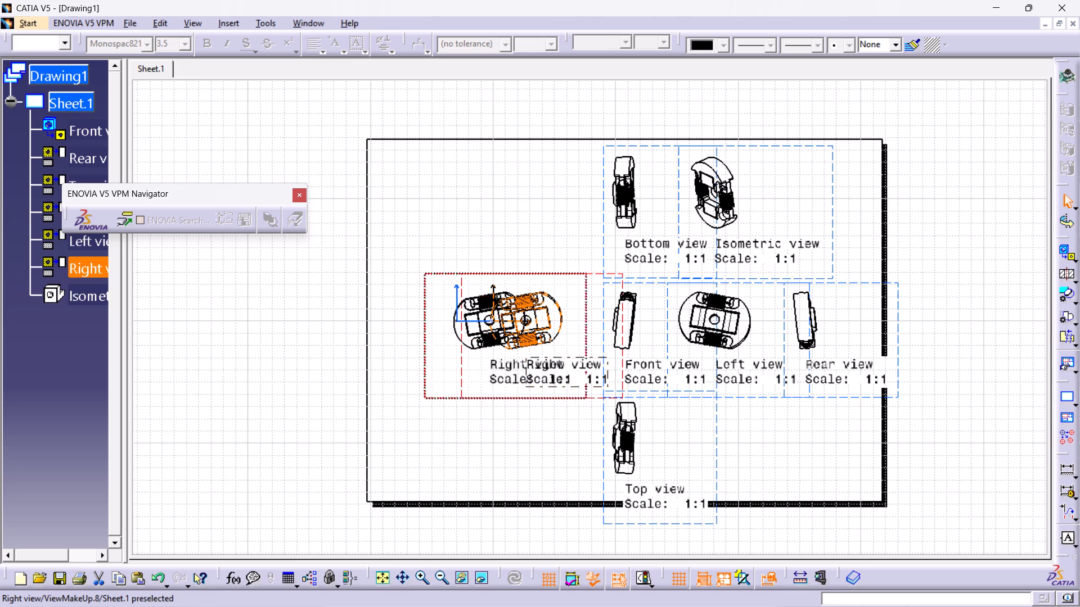
left_click_drag(424, 407, 413, 409)
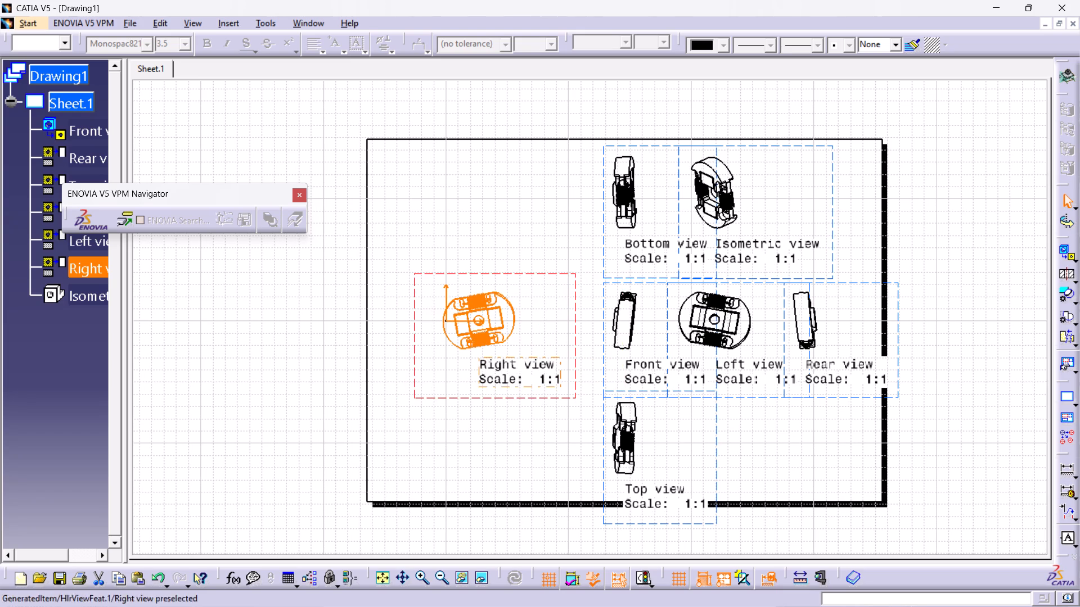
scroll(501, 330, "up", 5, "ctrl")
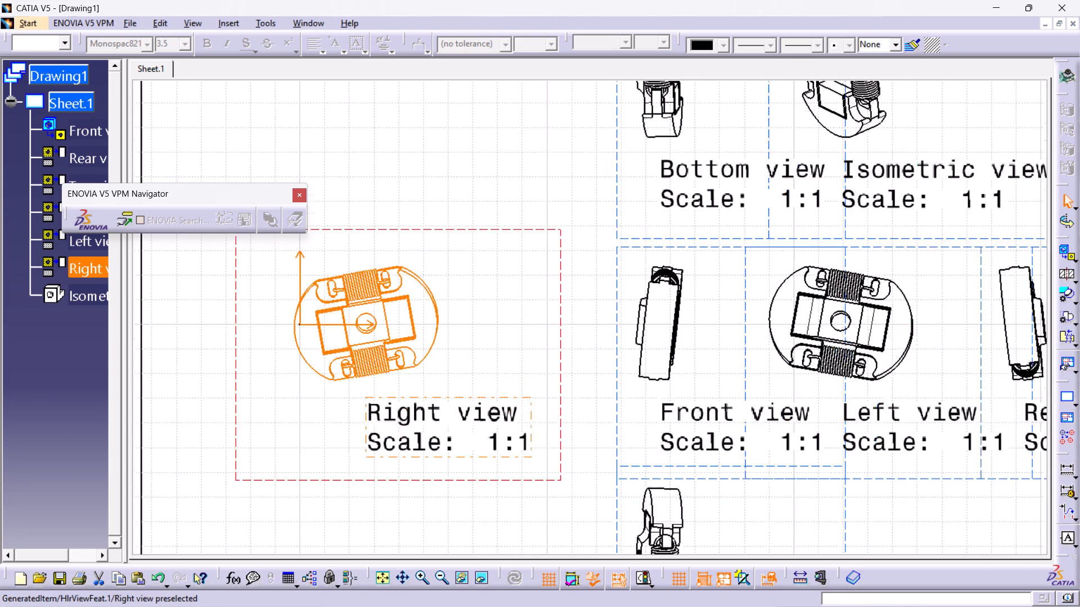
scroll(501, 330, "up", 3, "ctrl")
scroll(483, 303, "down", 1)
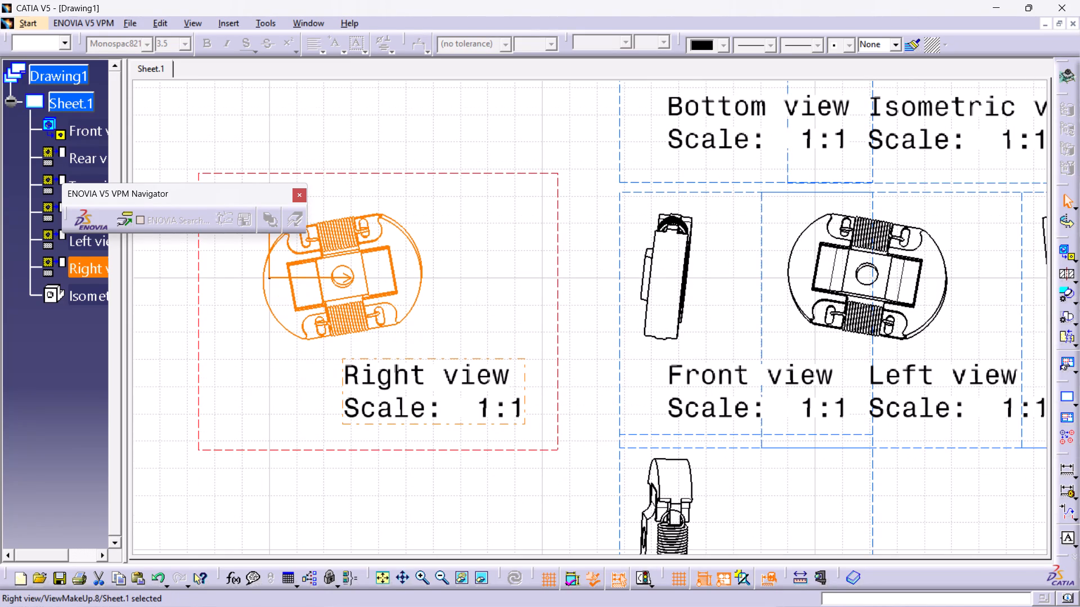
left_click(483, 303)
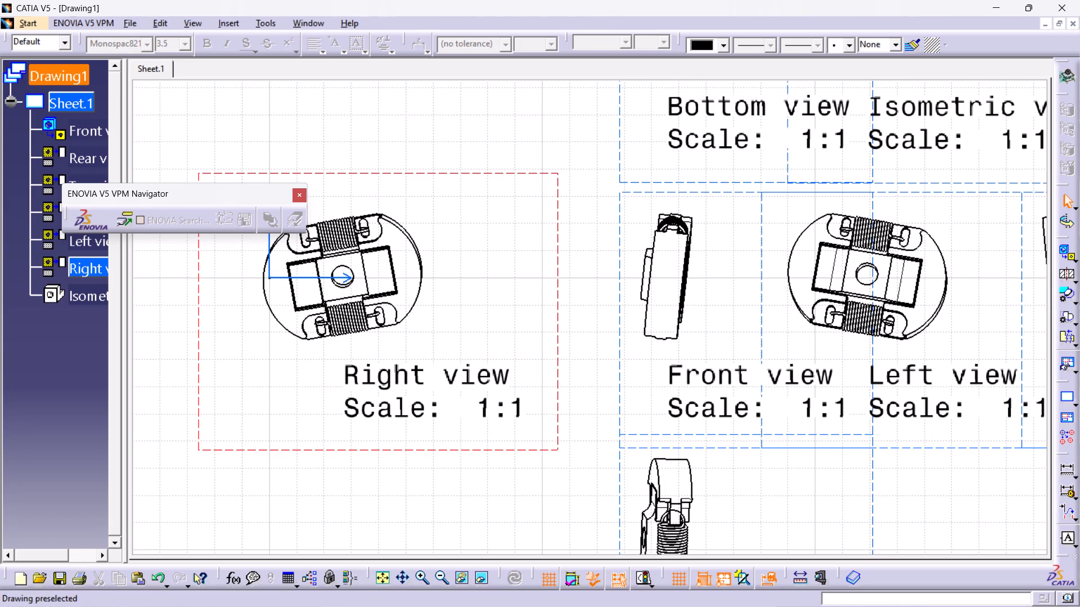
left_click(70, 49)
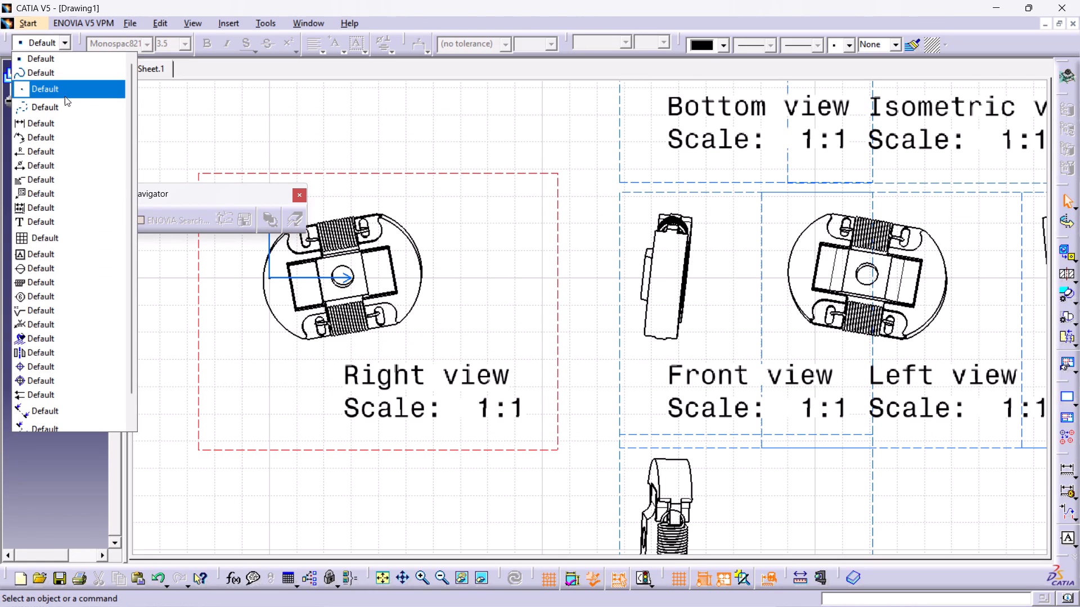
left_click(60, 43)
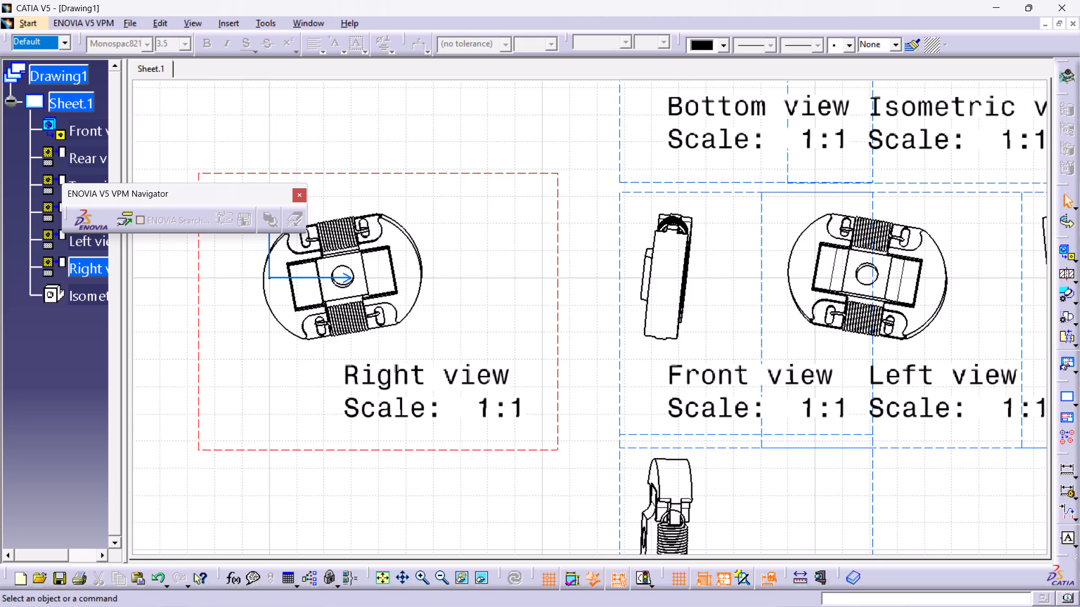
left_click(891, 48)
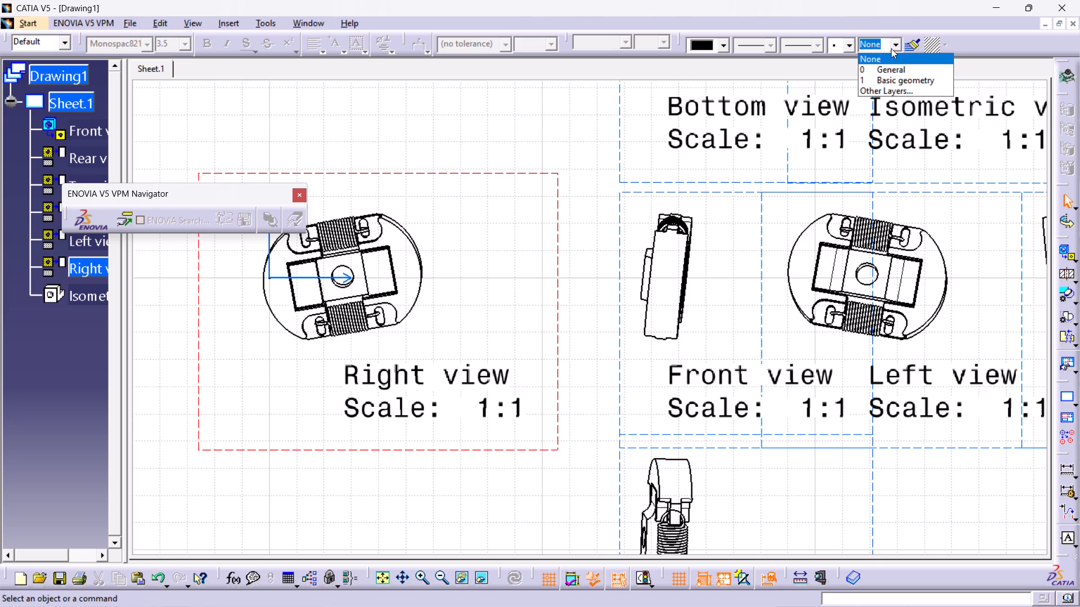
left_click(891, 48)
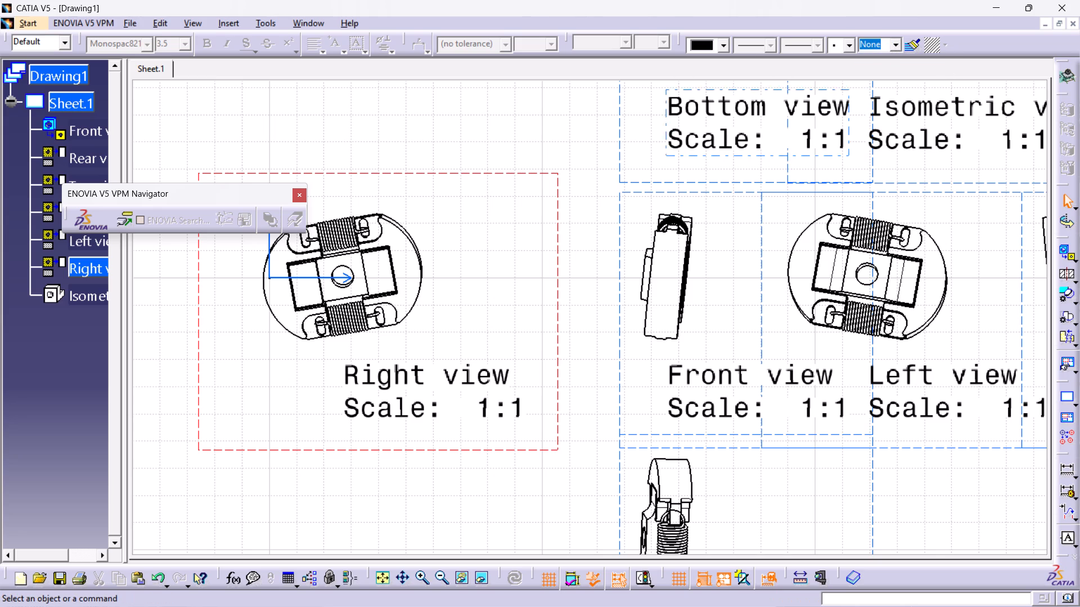
Activate the Front view on the drawing sheet and open its label text for editing.
double_click(623, 324)
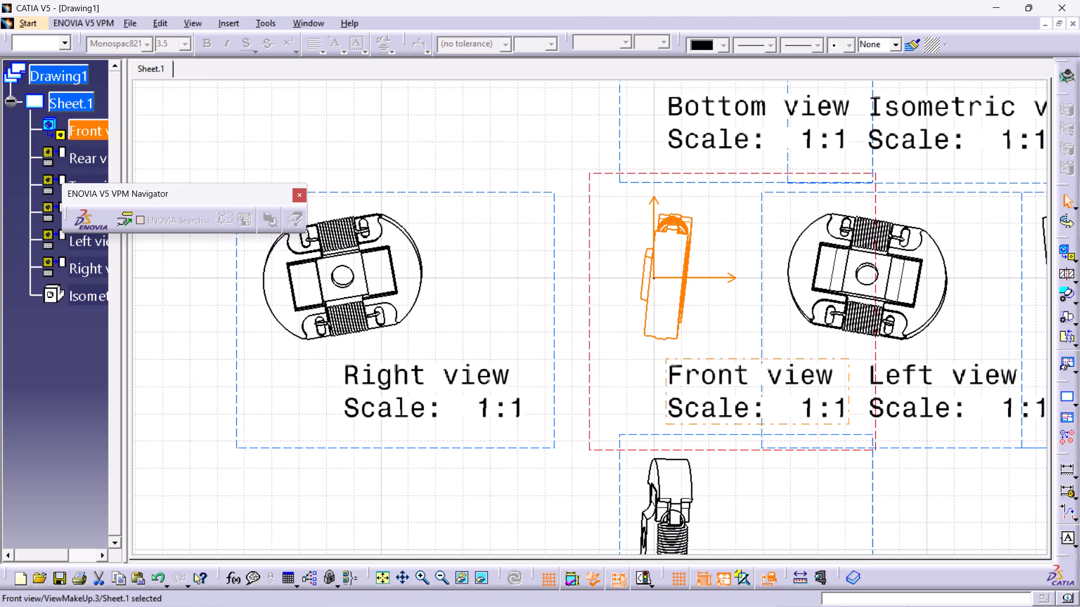
double_click(814, 410)
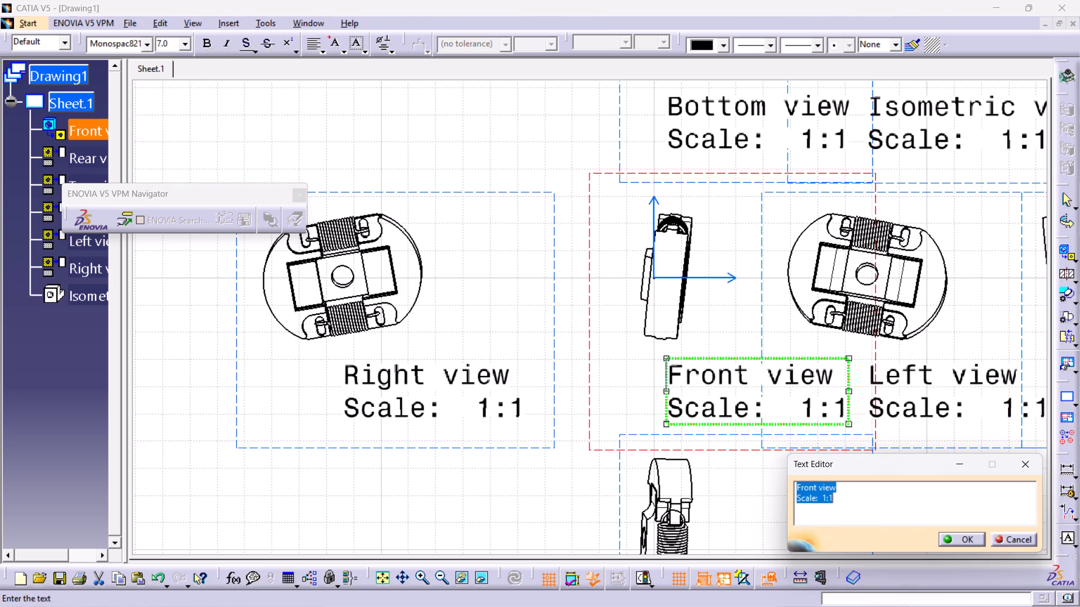
left_click(1032, 457)
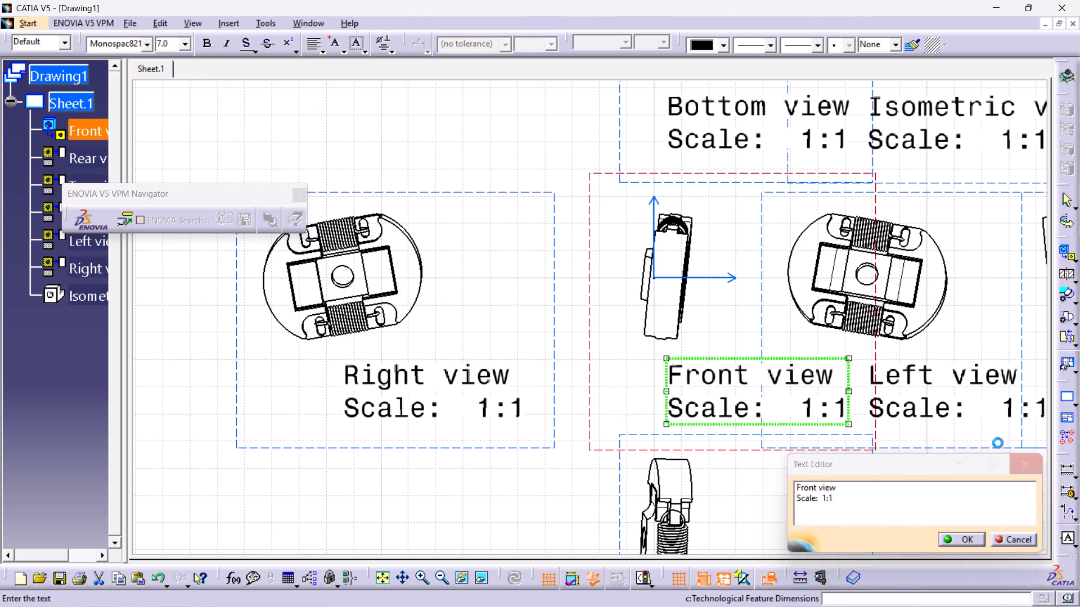
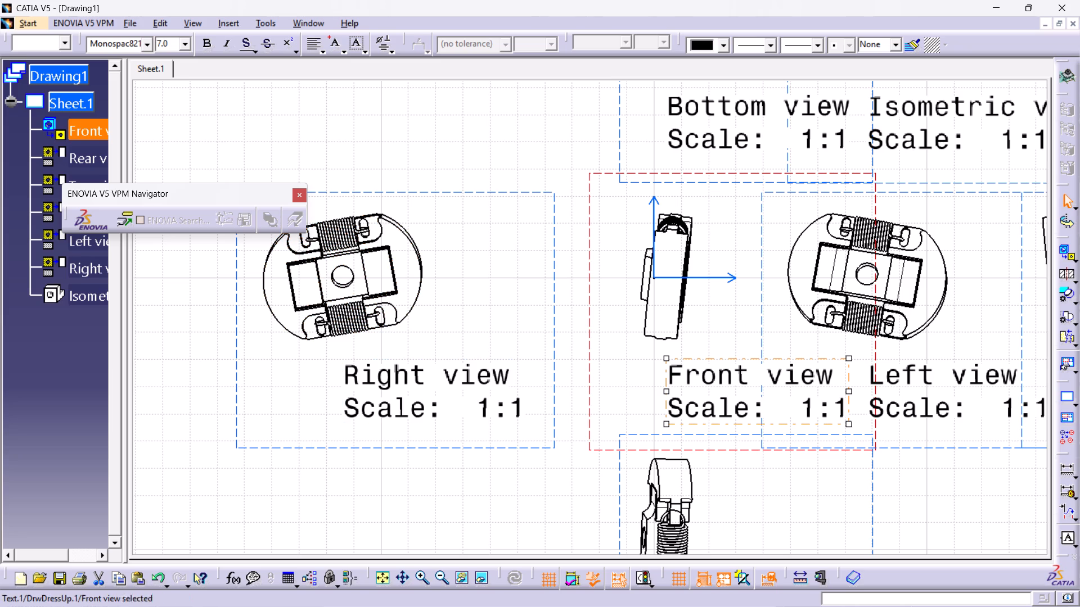
Save a copy of the drawing as a PDF named "break shoe" in the ASSEMBLY folder, and dismiss the advertisement pop-up.
middle_click_drag(516, 287, 522, 404, "ctrl")
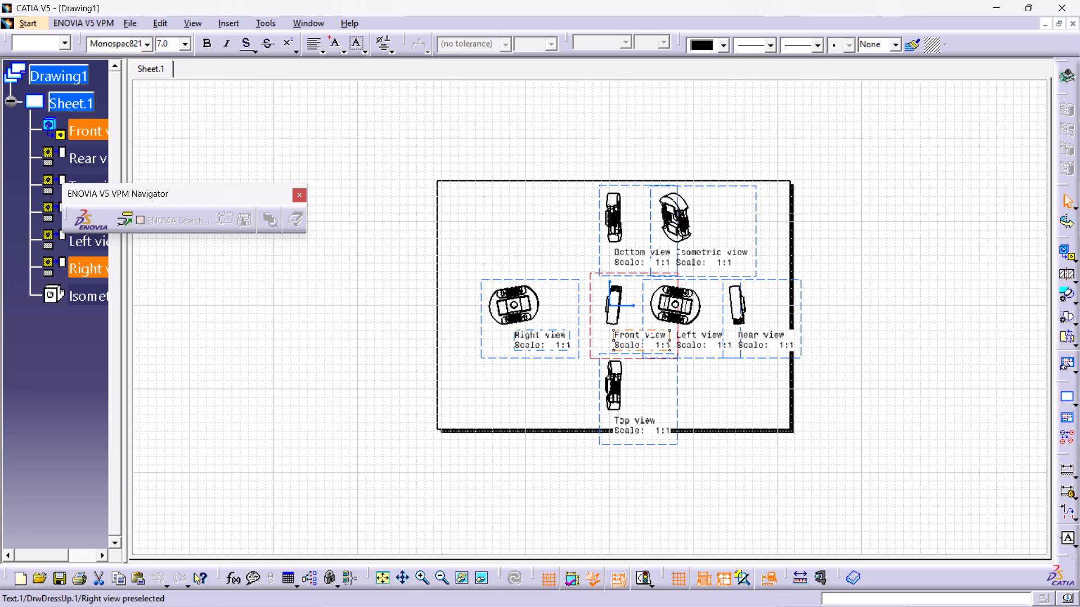
middle_click_drag(514, 346, 480, 293, "ctrl")
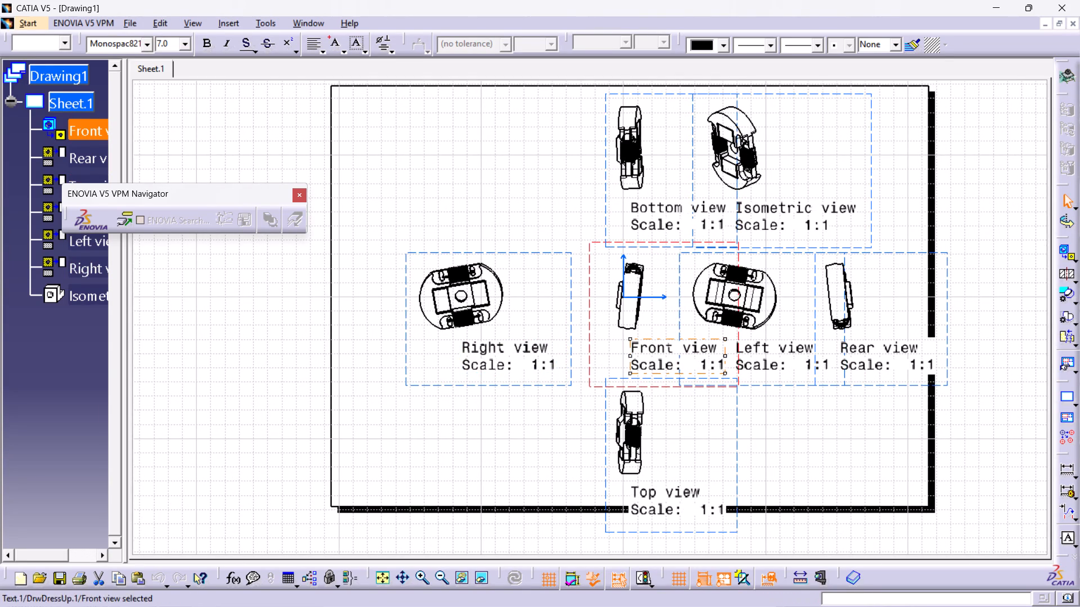
left_click(134, 23)
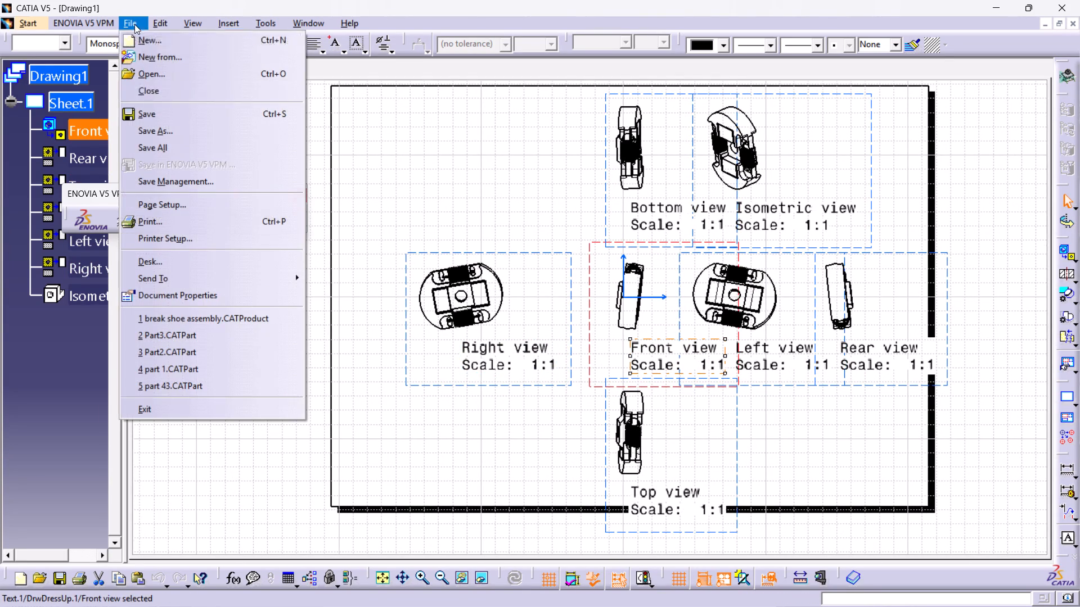
left_click(178, 135)
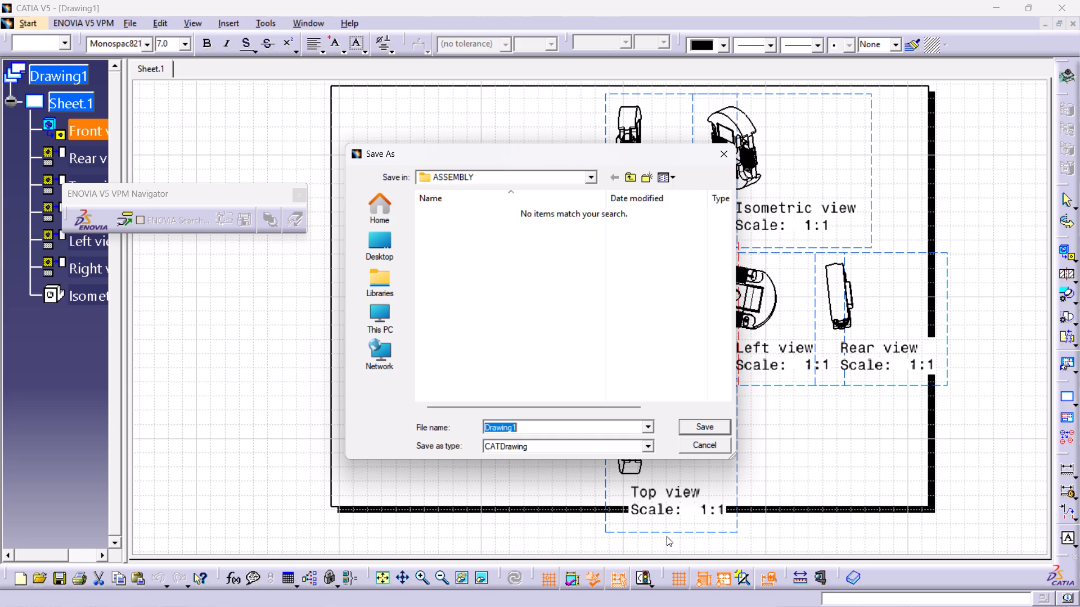
scroll(667, 536, "down", 1)
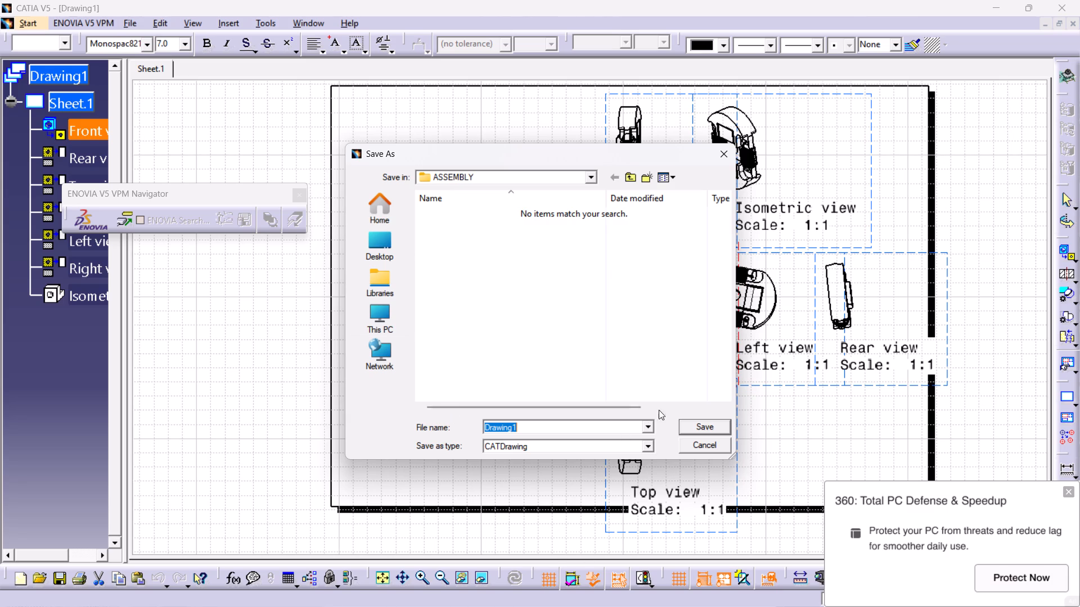
double_click(548, 426)
key("b")
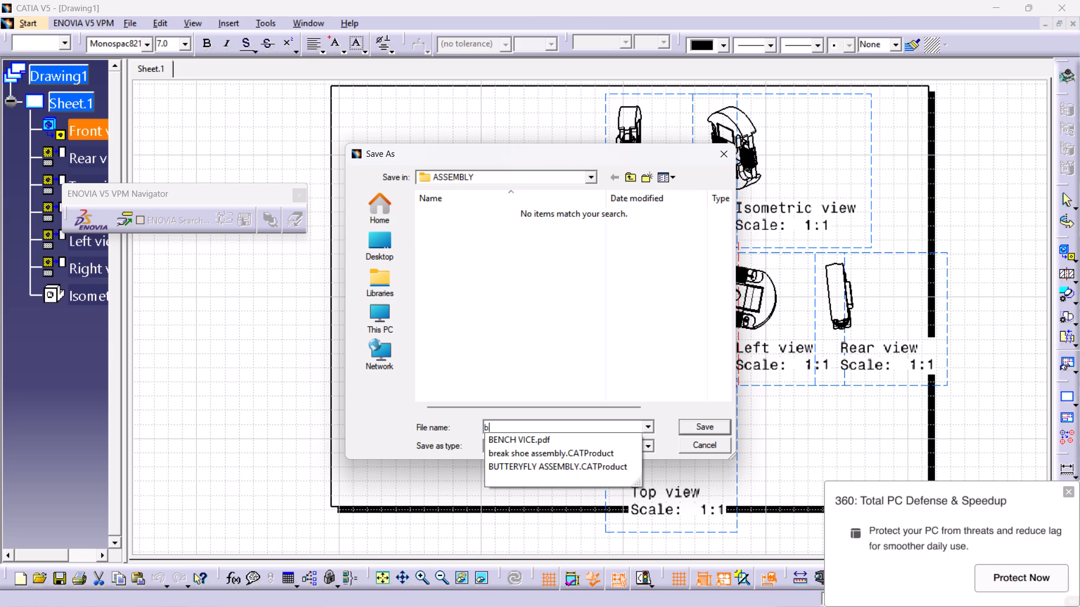
type("reak")
key("space")
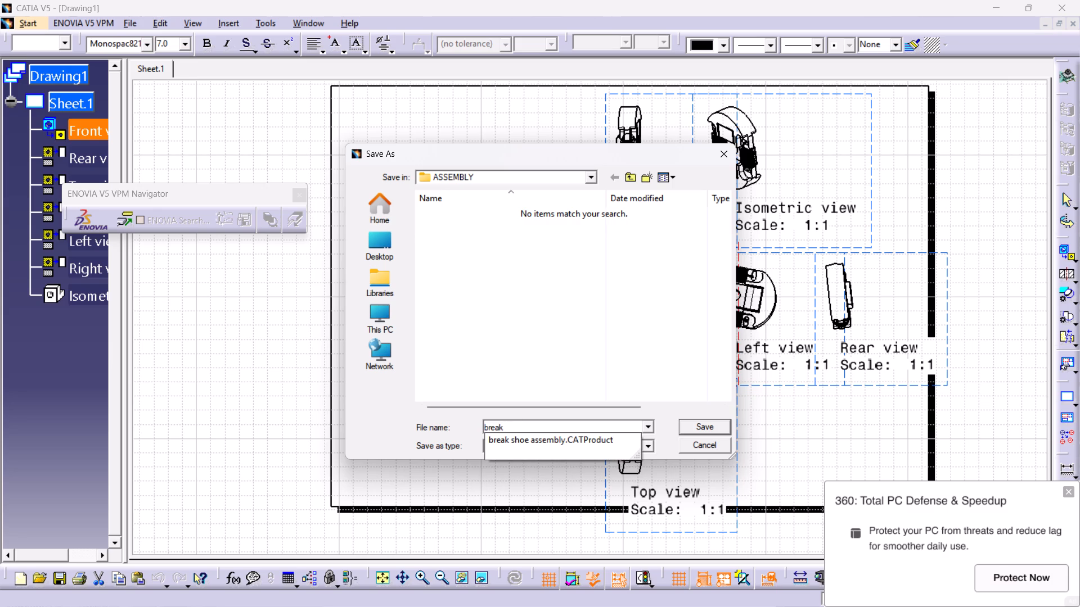
type("sho")
type("e")
key("space")
left_click(641, 449)
left_click(643, 449)
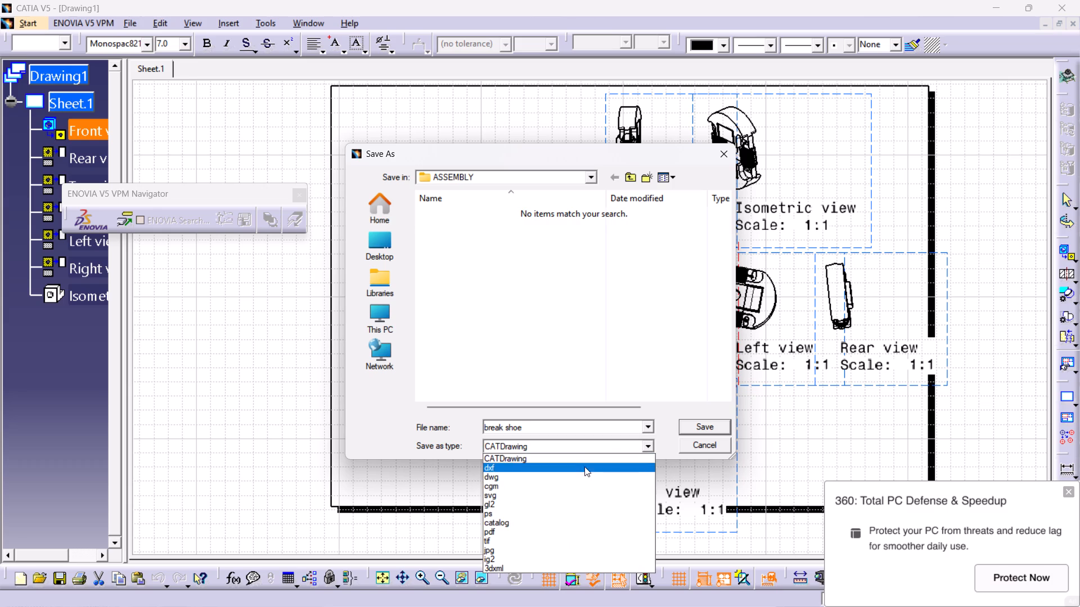
left_click(544, 533)
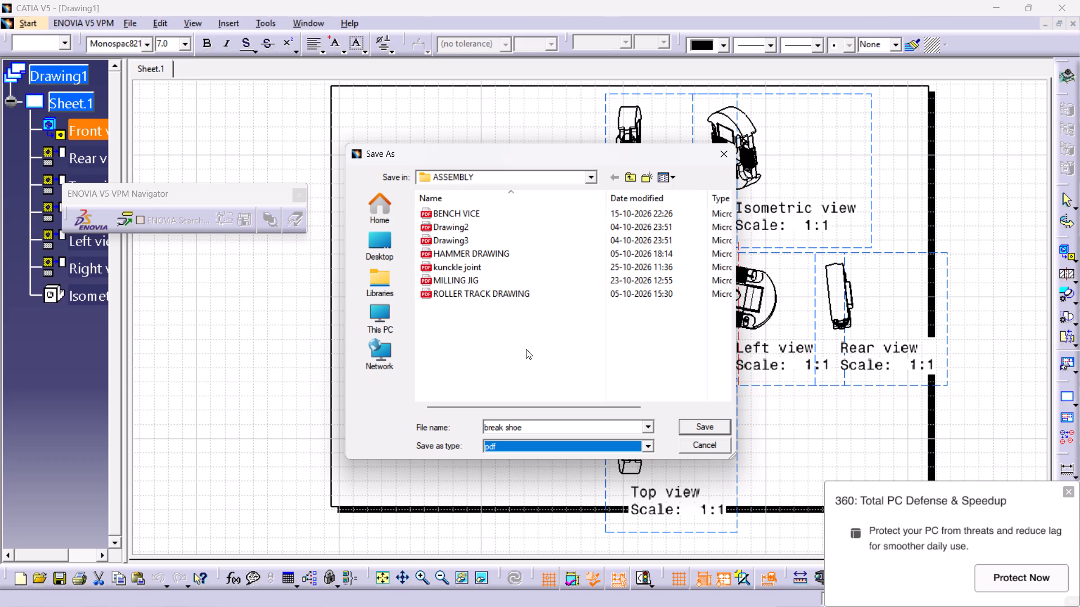
left_click(699, 427)
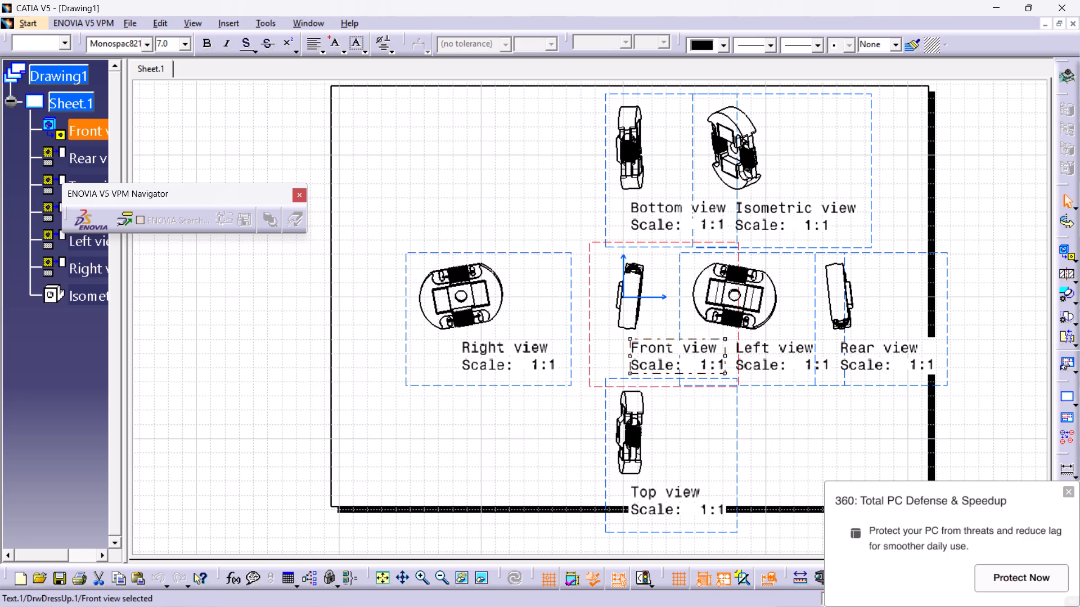
left_click(1066, 496)
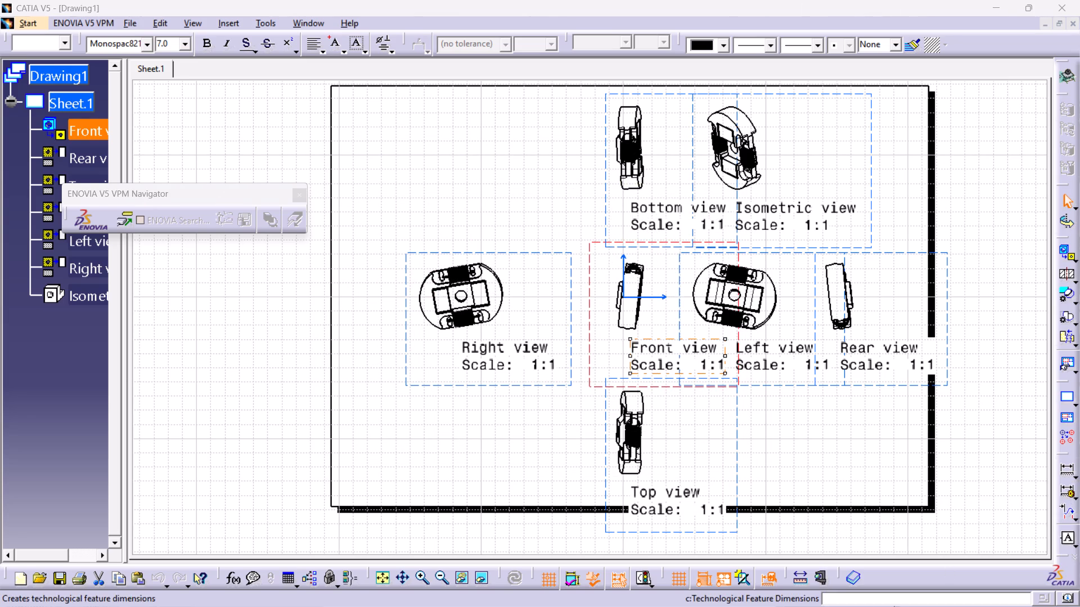